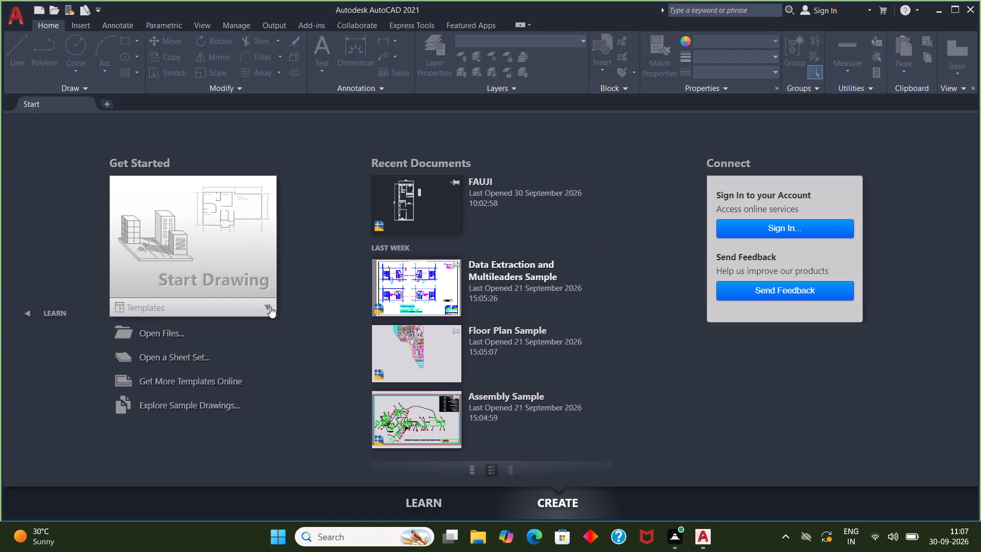
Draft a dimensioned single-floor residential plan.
Start a new blank drawing.
click(226, 282)
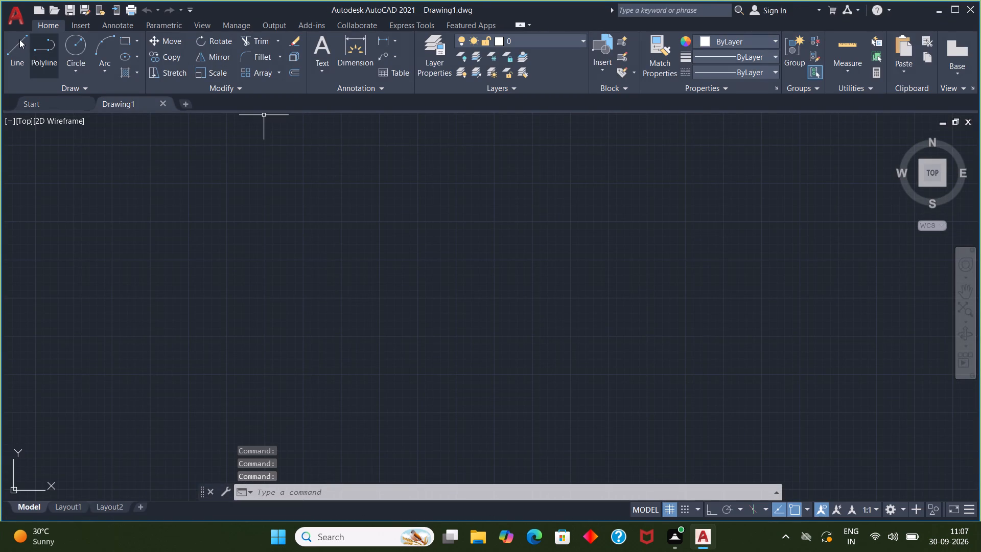
click(19, 39)
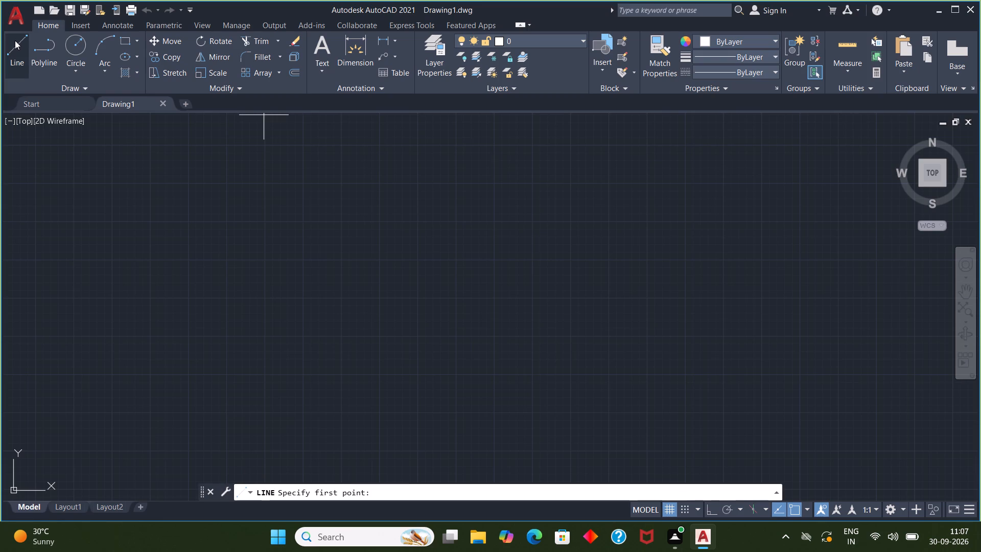
key(Escape)
Configure the drawing units to Engineering length with 0'-0.00" precision and Inches as the insertion scale.
key(u)
key(n)
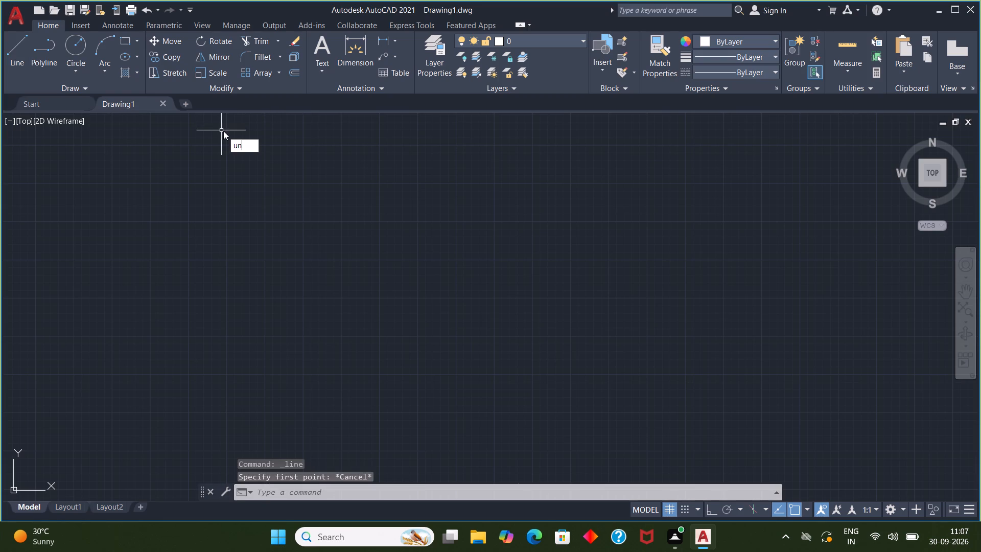
key(Return)
click(474, 178)
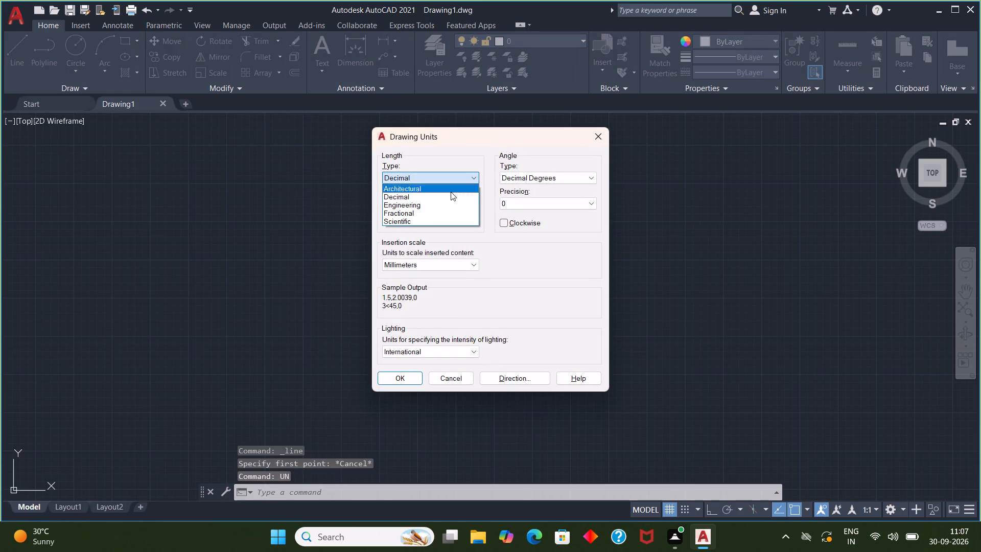
click(435, 206)
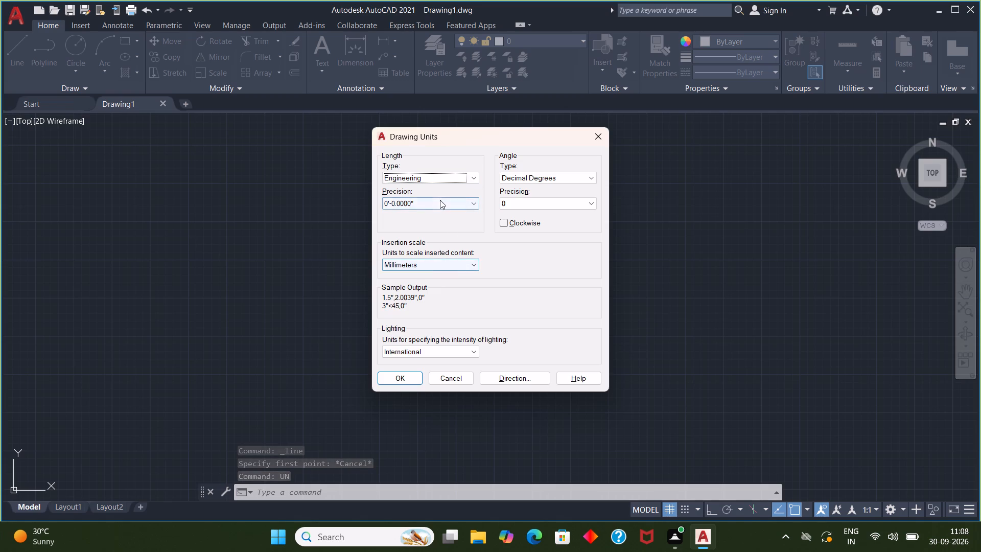
click(440, 200)
click(416, 228)
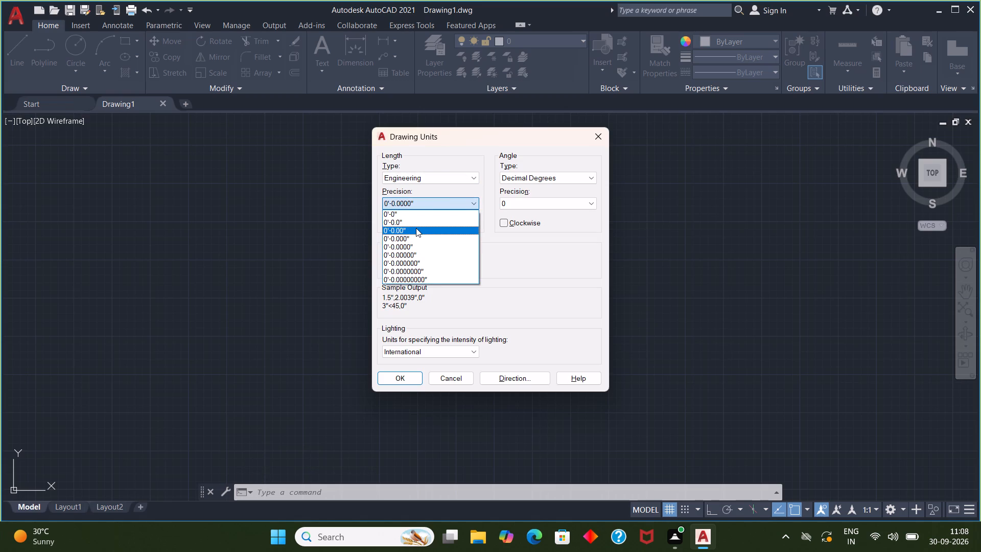
click(453, 259)
click(432, 284)
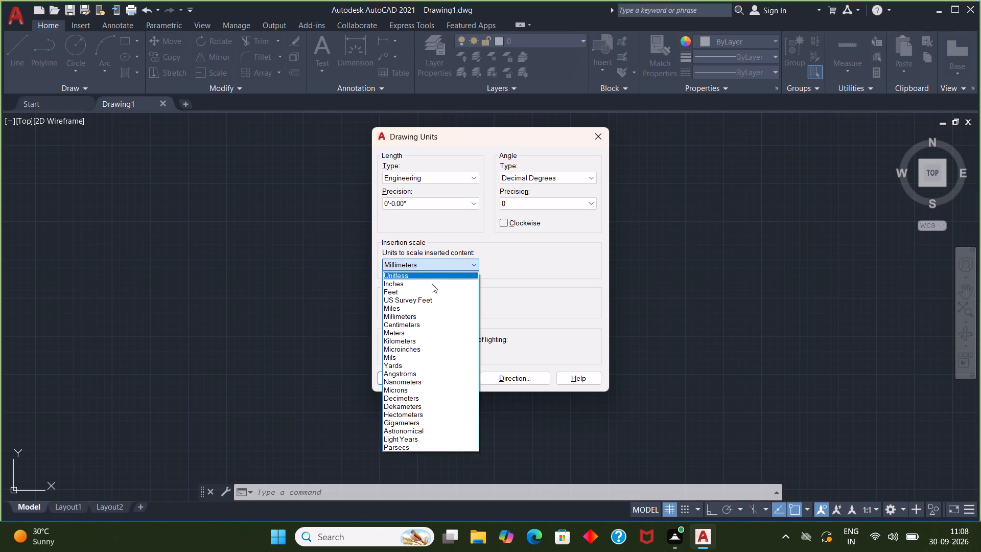
click(392, 378)
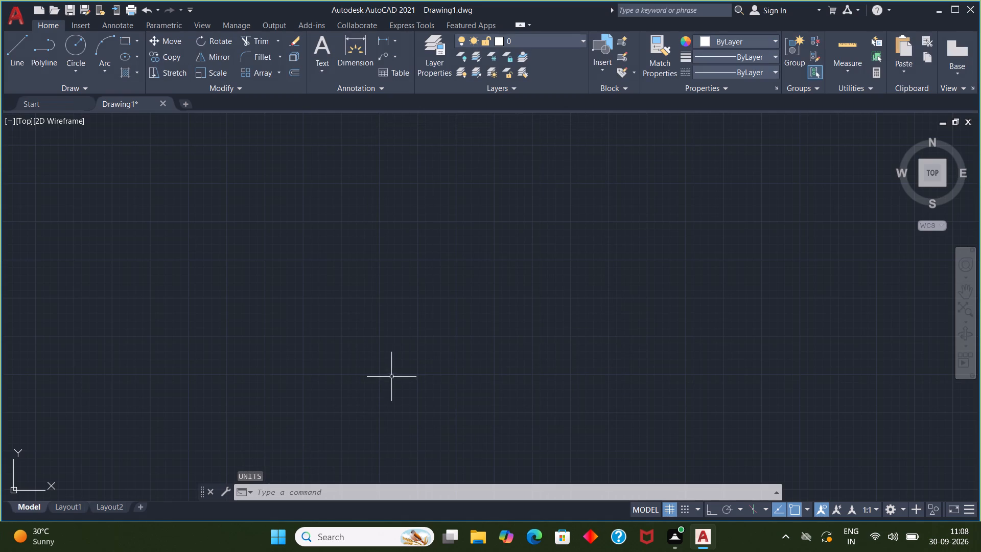
Turn on Ortho and draw a closed rectangular outline 40' wide and 53' high from four connected lines.
click(10, 43)
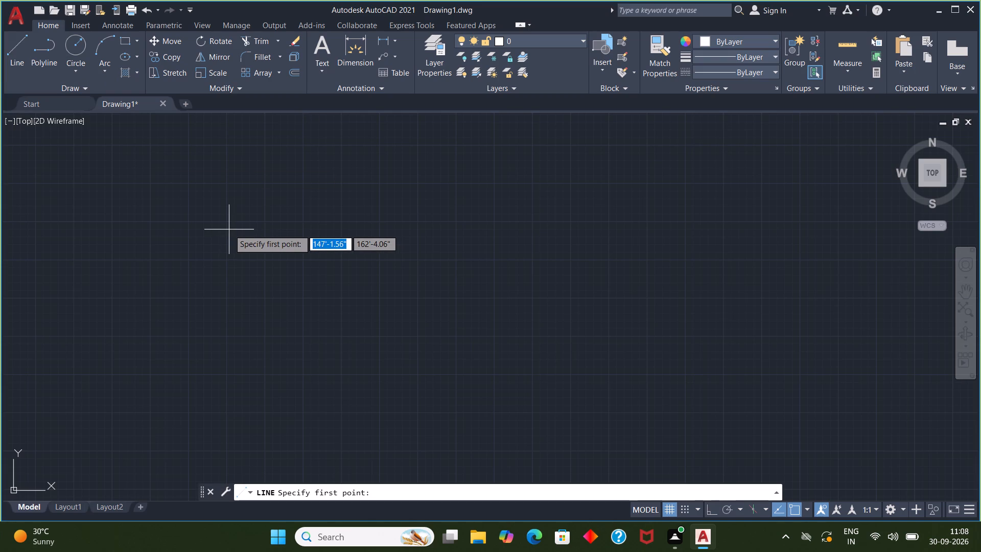
key(F8)
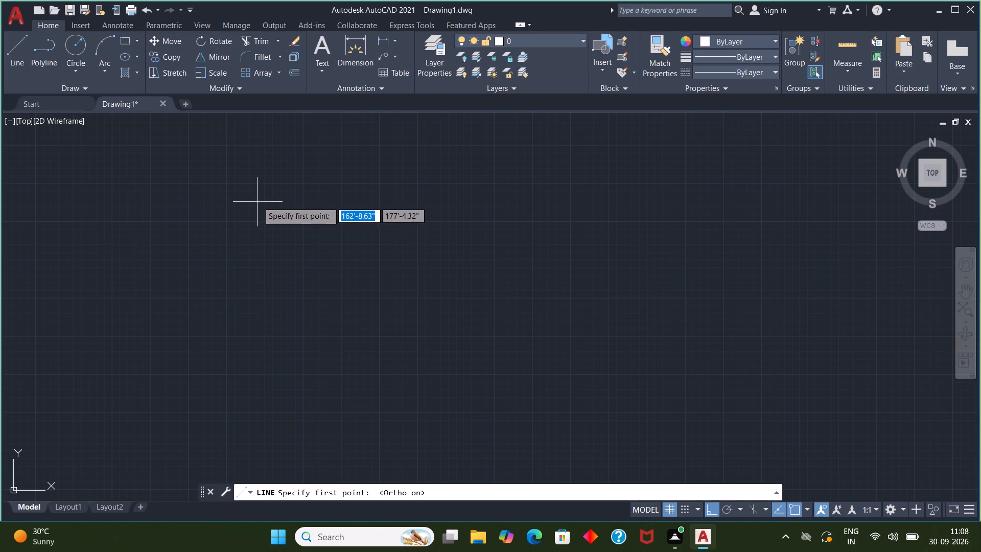
click(259, 197)
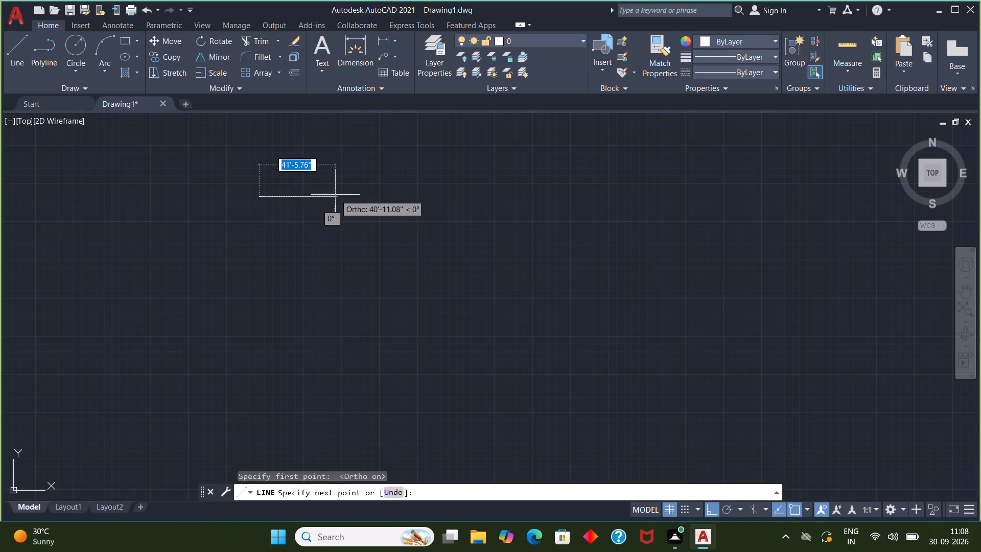
text(40')
key(Return)
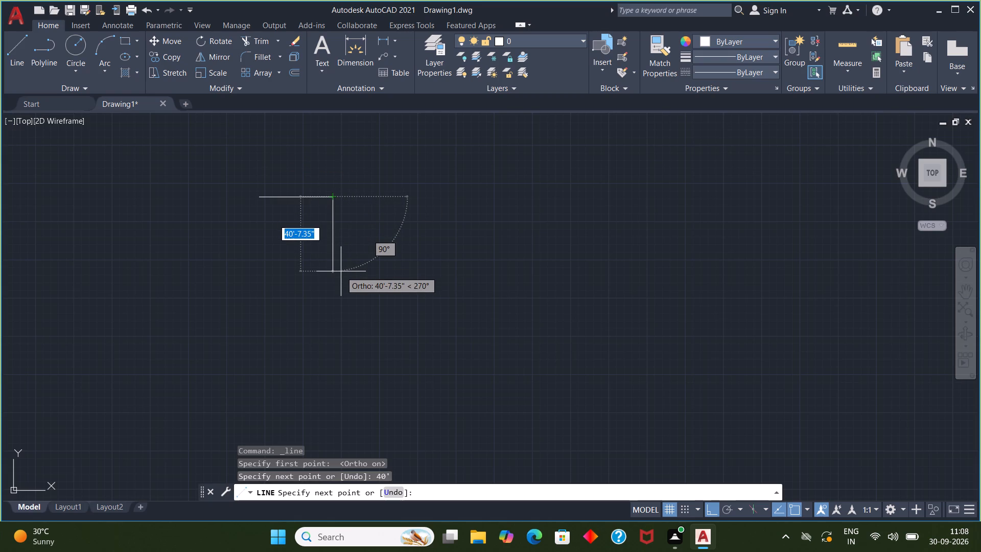
key(5)
text(3')
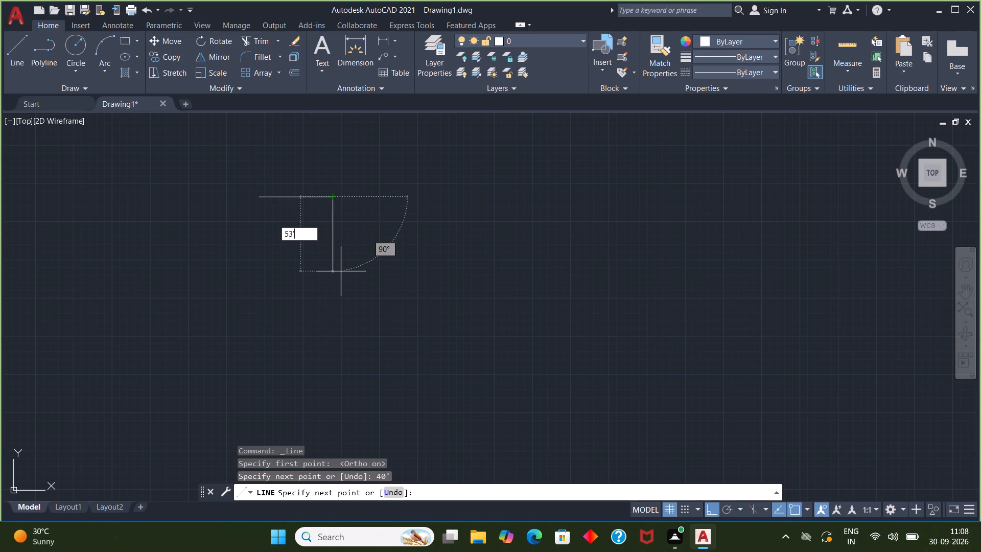
key(Return)
text(40)
key(apostrophe)
key(Return)
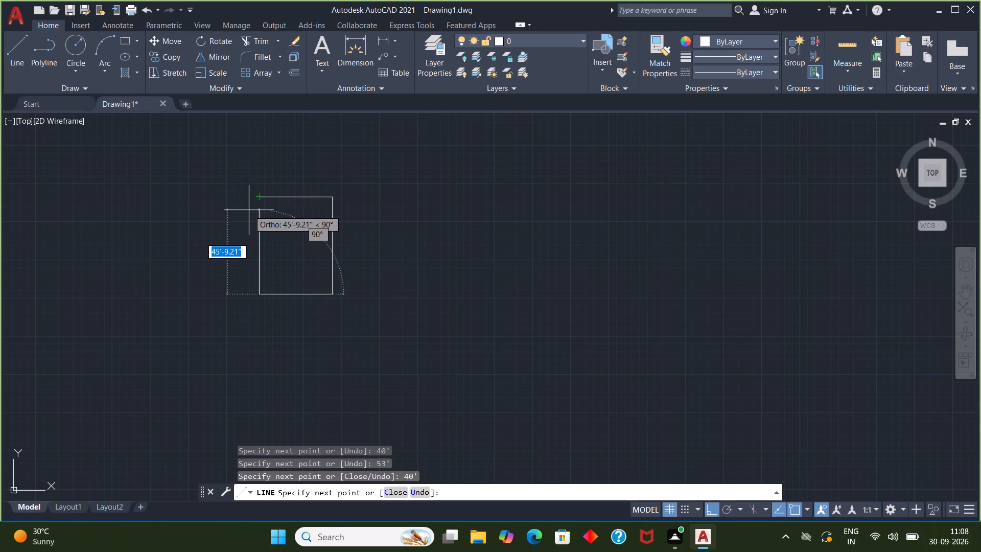
text(53)
key(apostrophe)
key(Return)
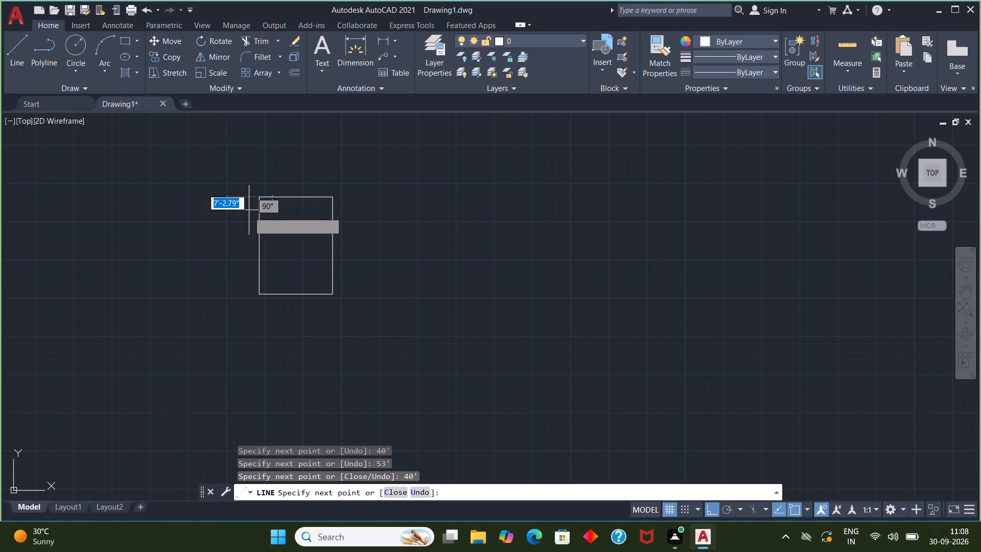
key(Escape)
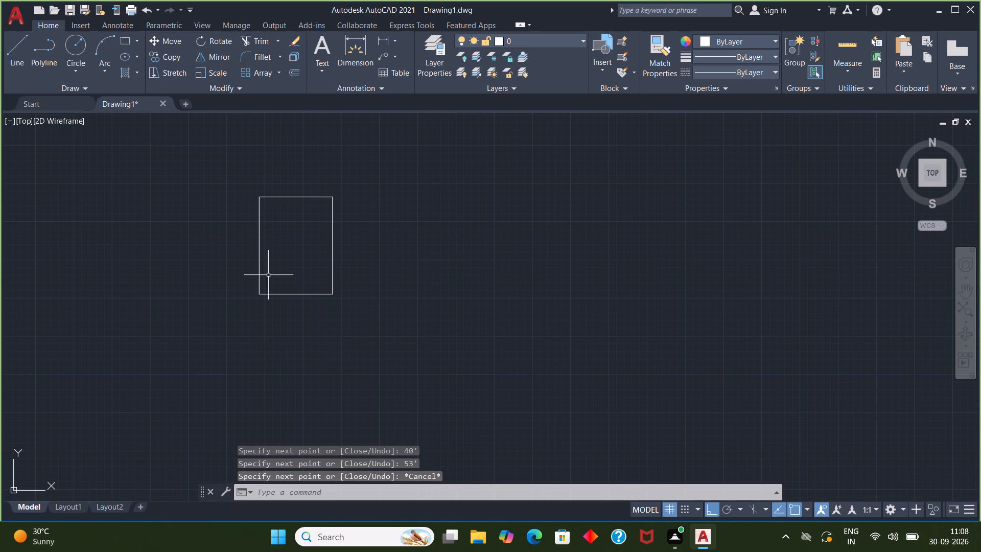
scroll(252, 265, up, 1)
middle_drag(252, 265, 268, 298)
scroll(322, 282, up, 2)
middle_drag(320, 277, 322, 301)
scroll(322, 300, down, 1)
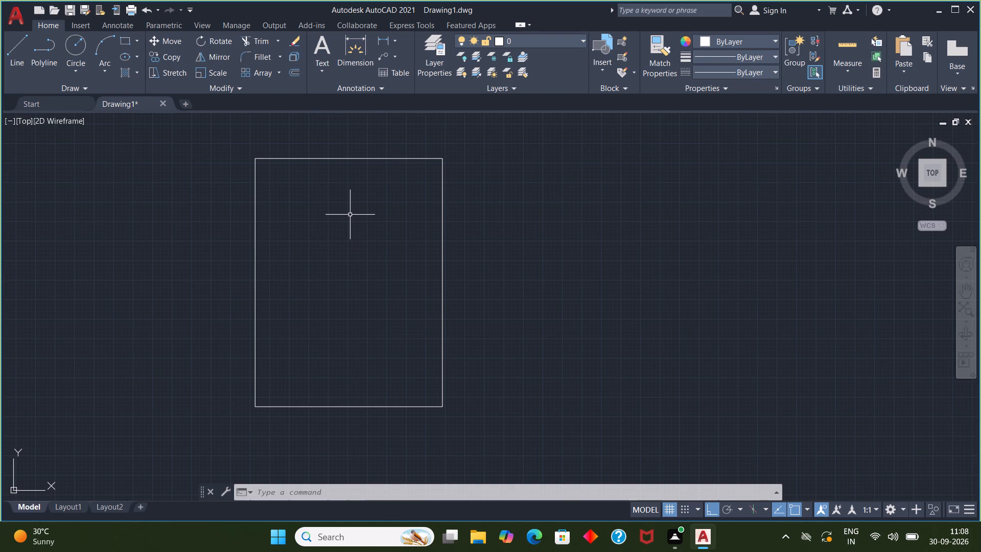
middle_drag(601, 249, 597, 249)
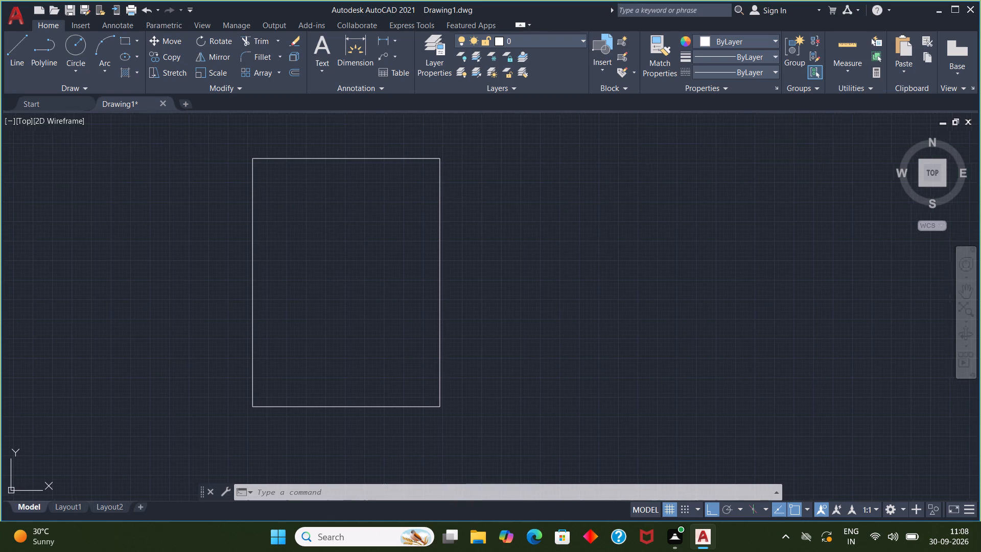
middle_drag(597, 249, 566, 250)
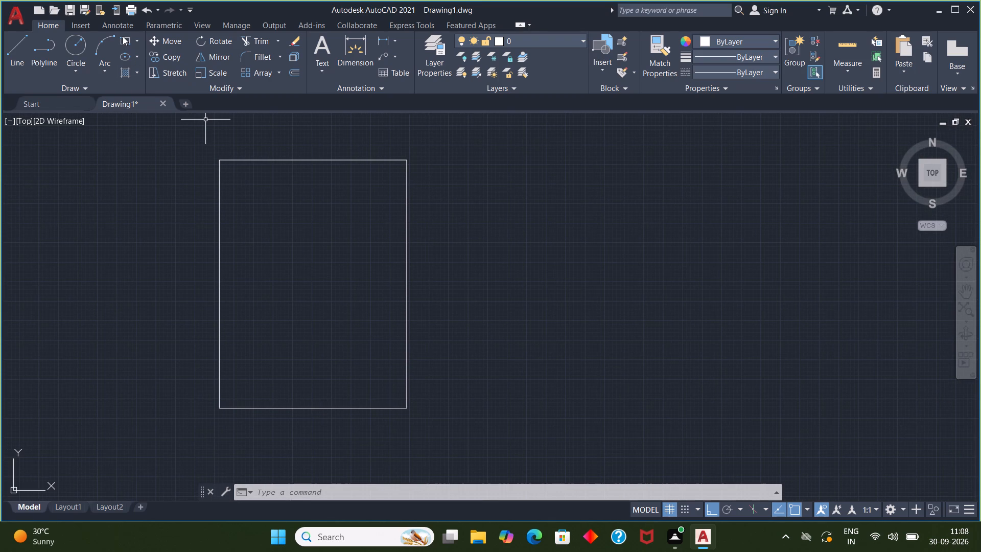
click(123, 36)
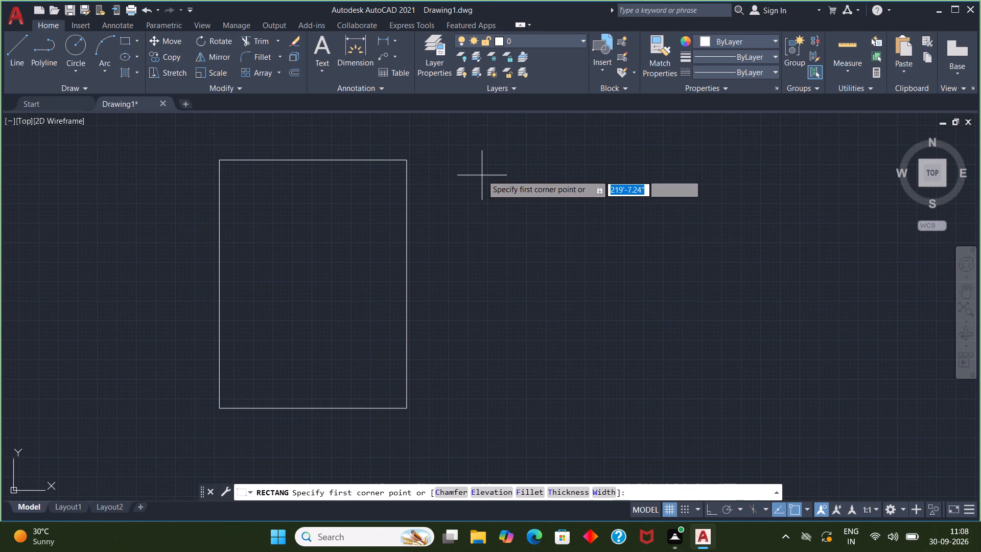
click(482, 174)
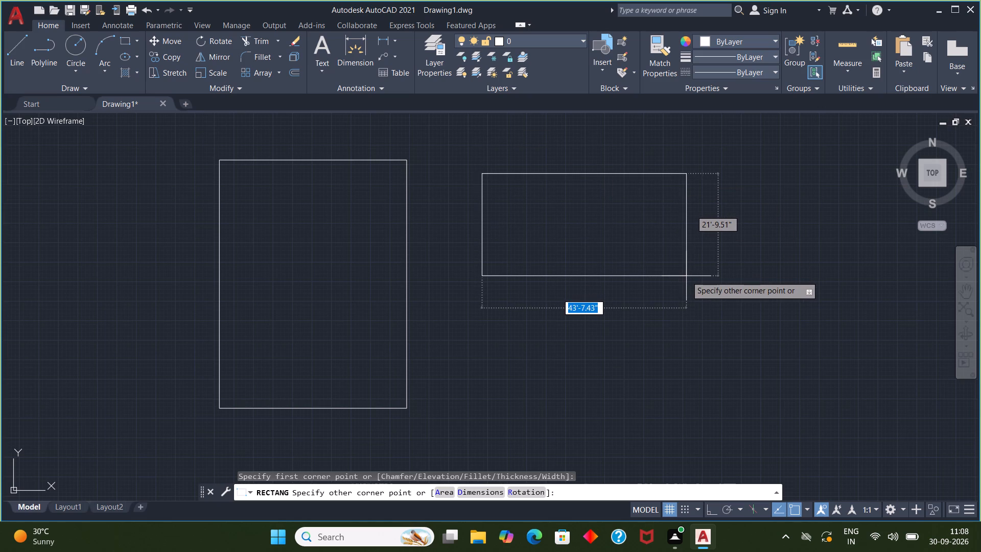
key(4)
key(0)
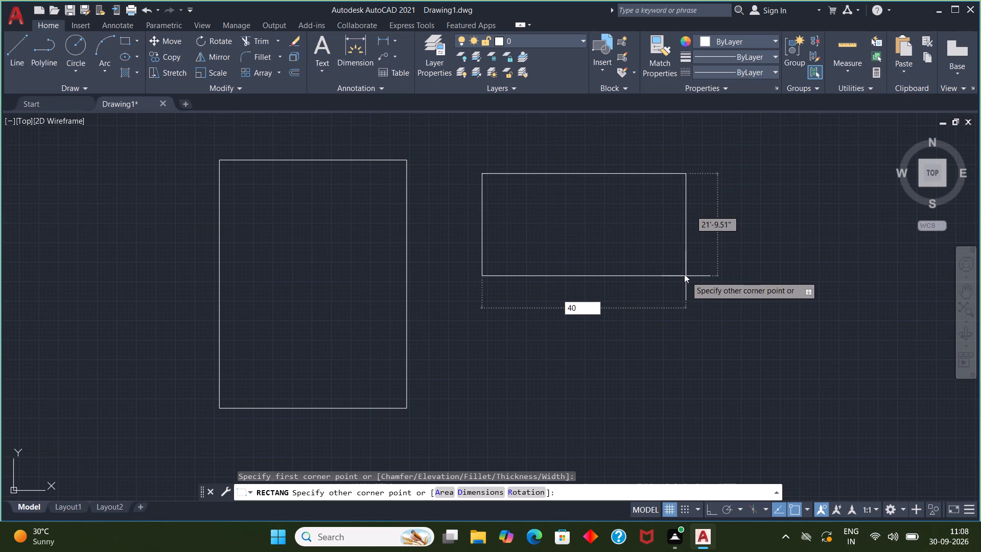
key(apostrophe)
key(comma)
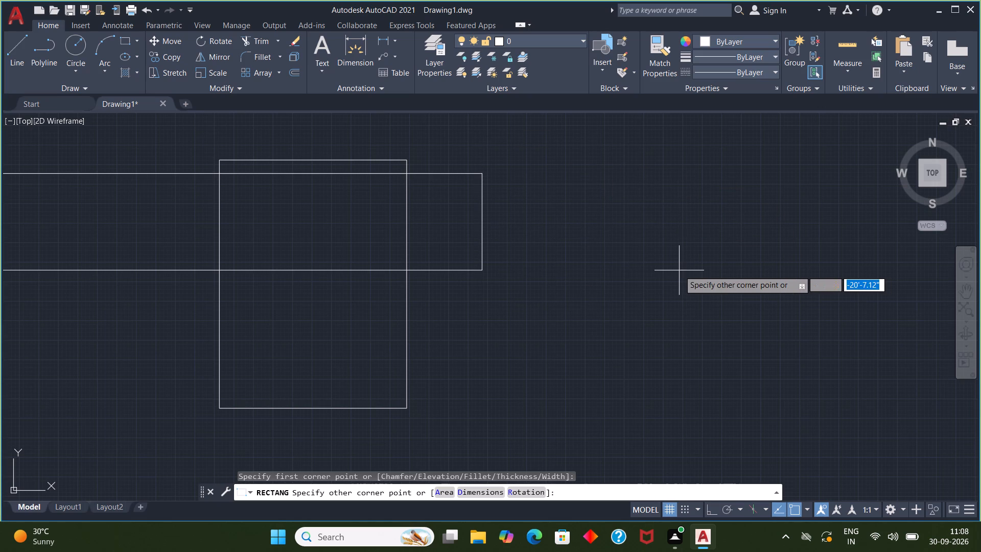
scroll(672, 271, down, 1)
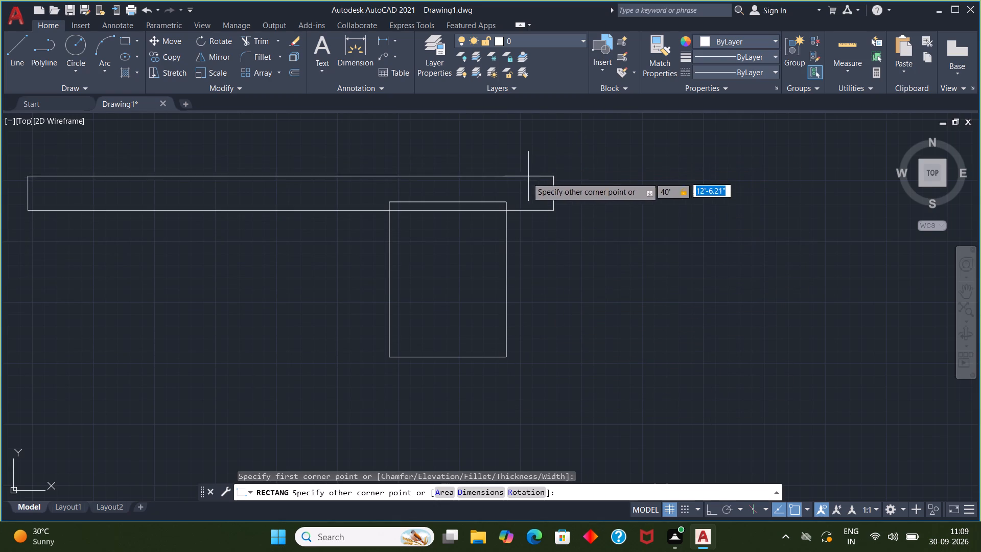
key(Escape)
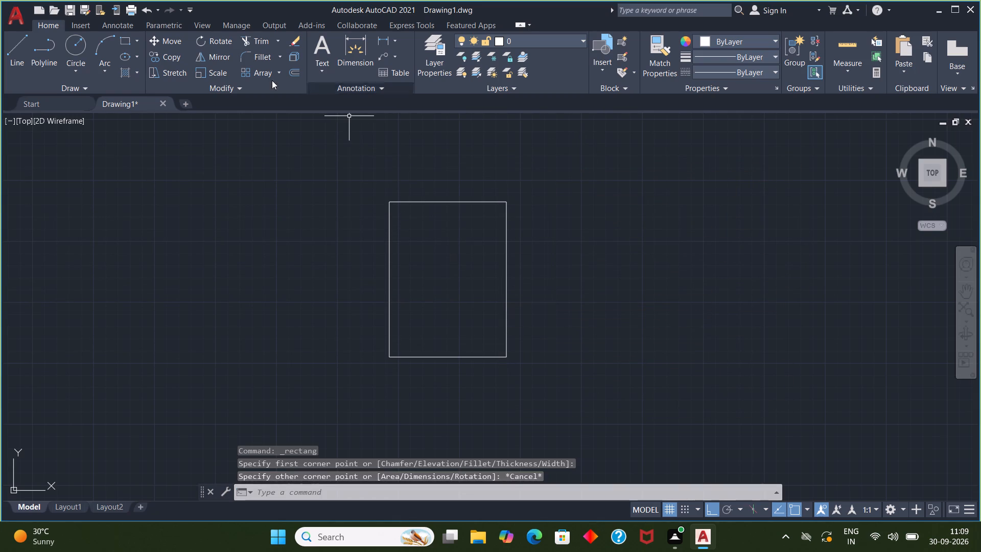
Draw a 40' by 53' rectangle with the Rectangle tool, in the empty space to the right of the line-drawn outline.
click(126, 42)
scroll(516, 176, down, 2)
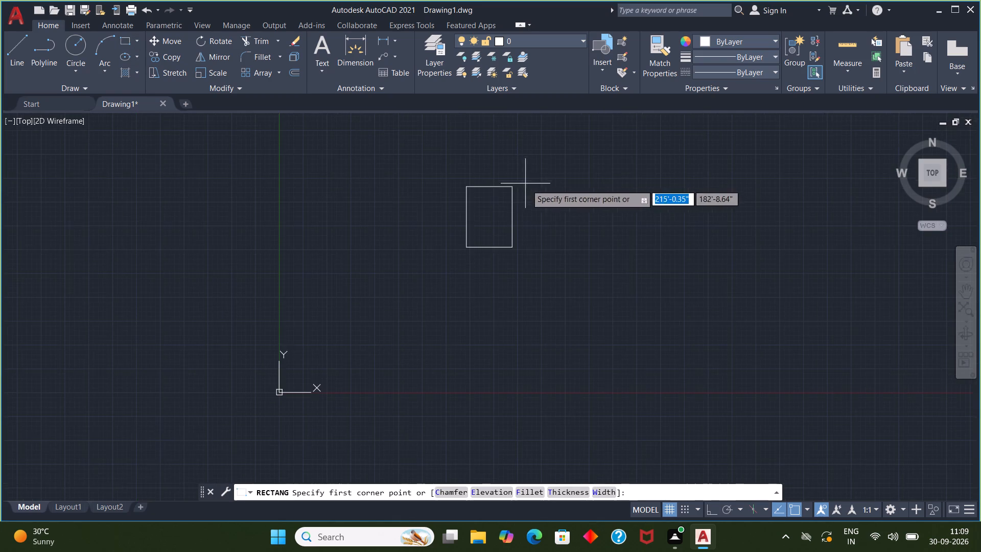
middle_drag(528, 186, 258, 208)
click(330, 200)
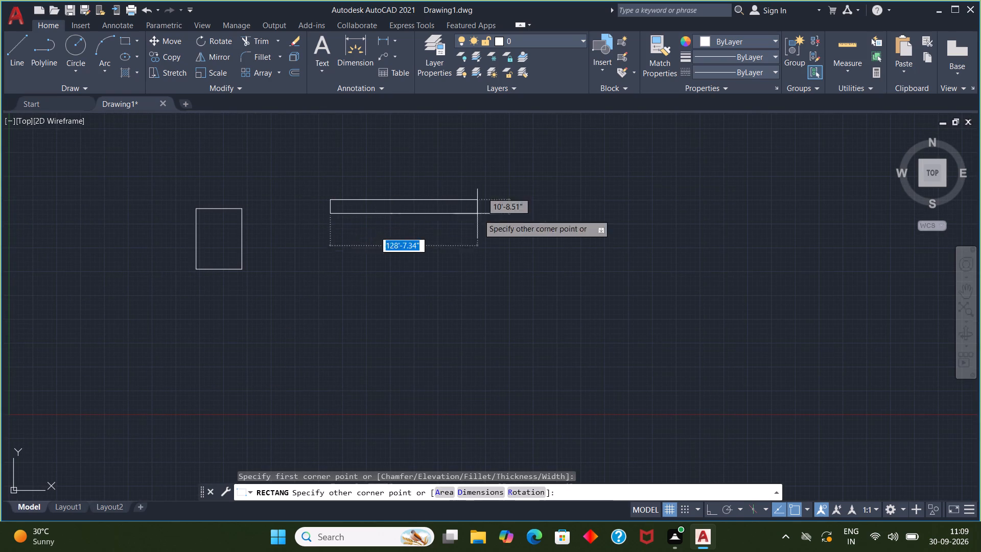
key(4)
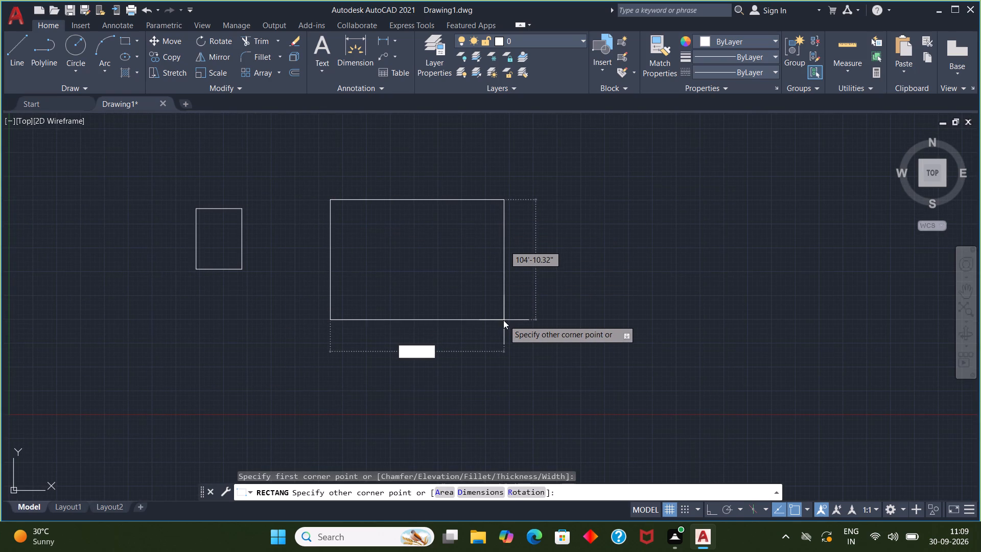
key(0)
key(apostrophe)
key(comma)
key(5)
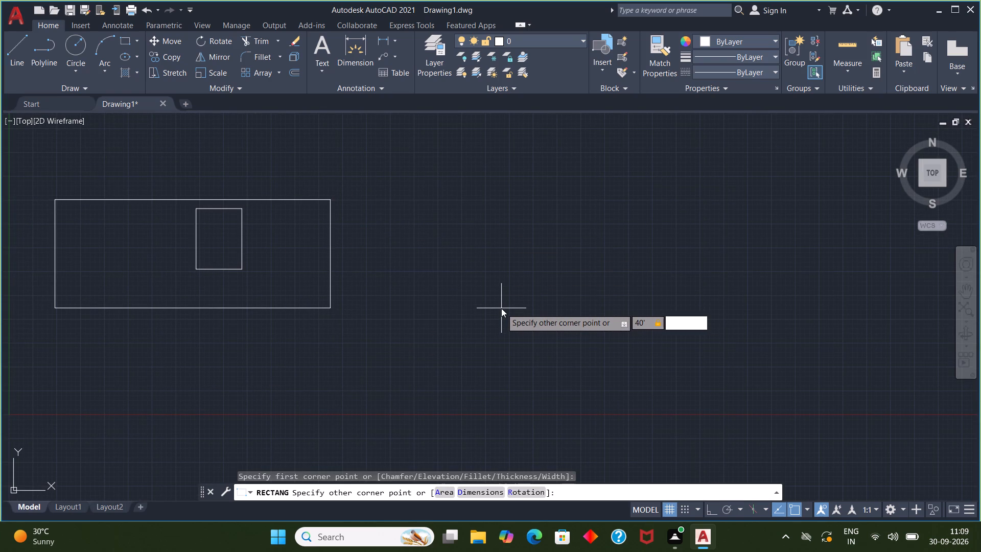
key(3)
key(apostrophe)
key(Return)
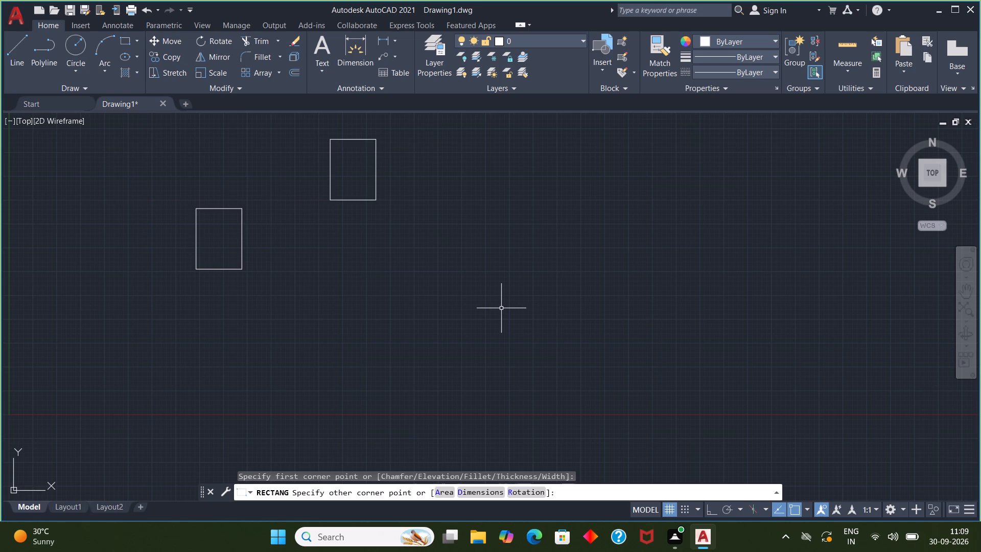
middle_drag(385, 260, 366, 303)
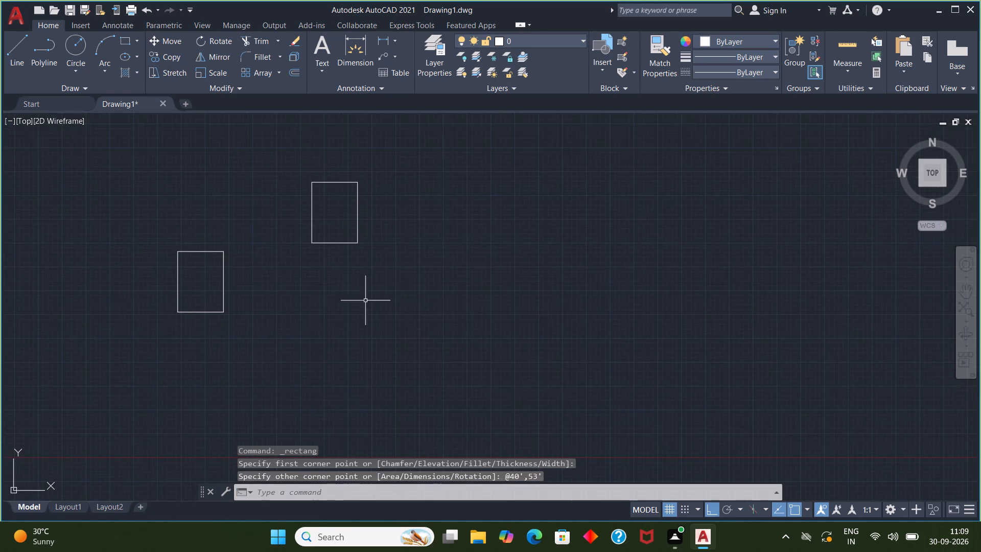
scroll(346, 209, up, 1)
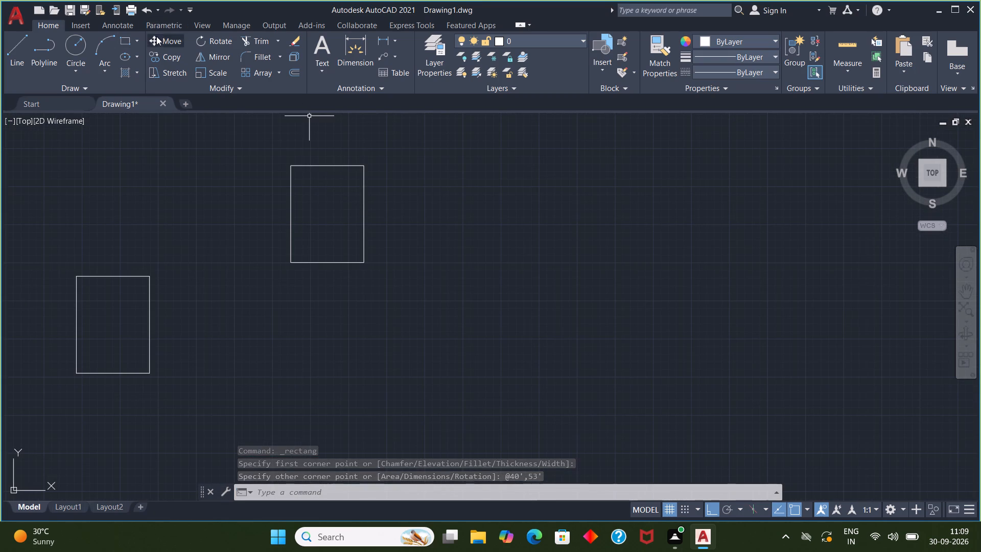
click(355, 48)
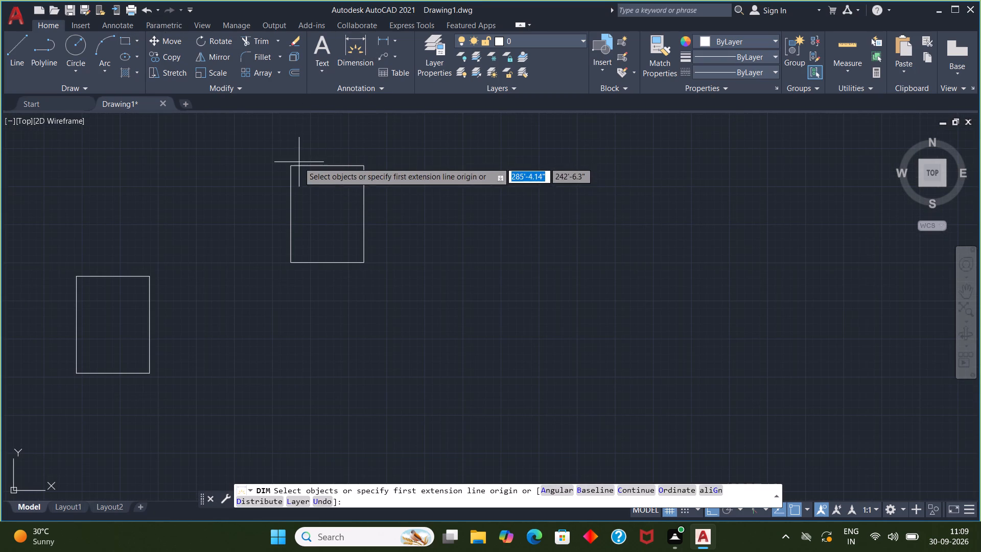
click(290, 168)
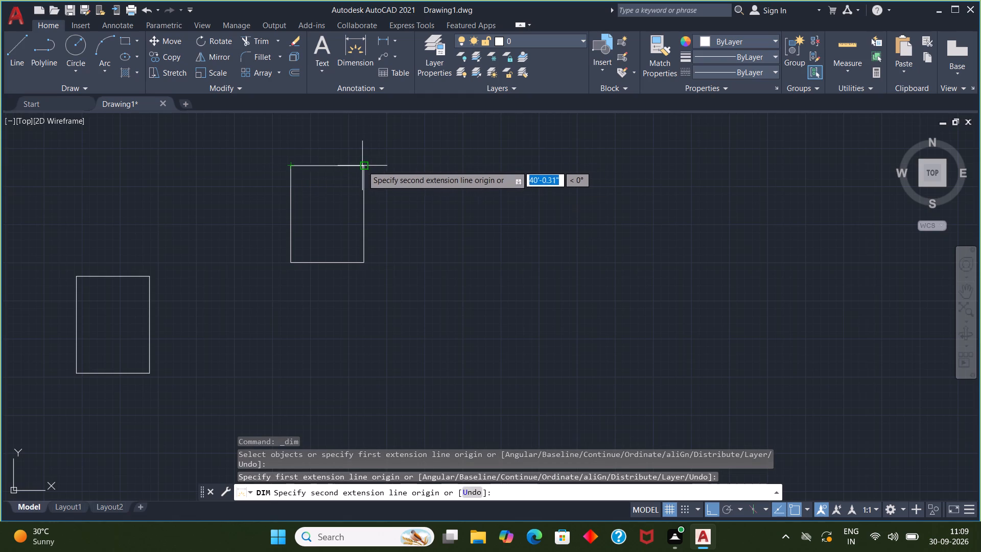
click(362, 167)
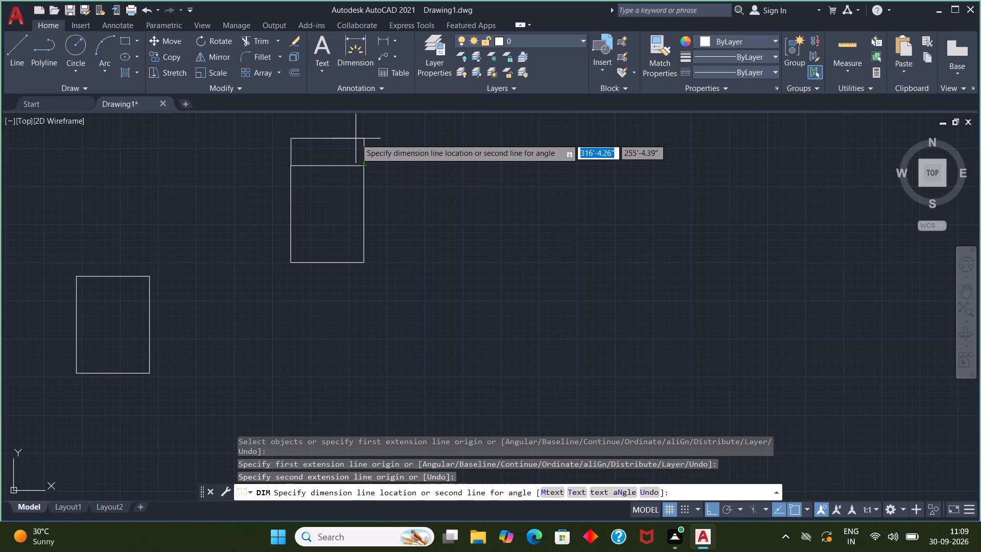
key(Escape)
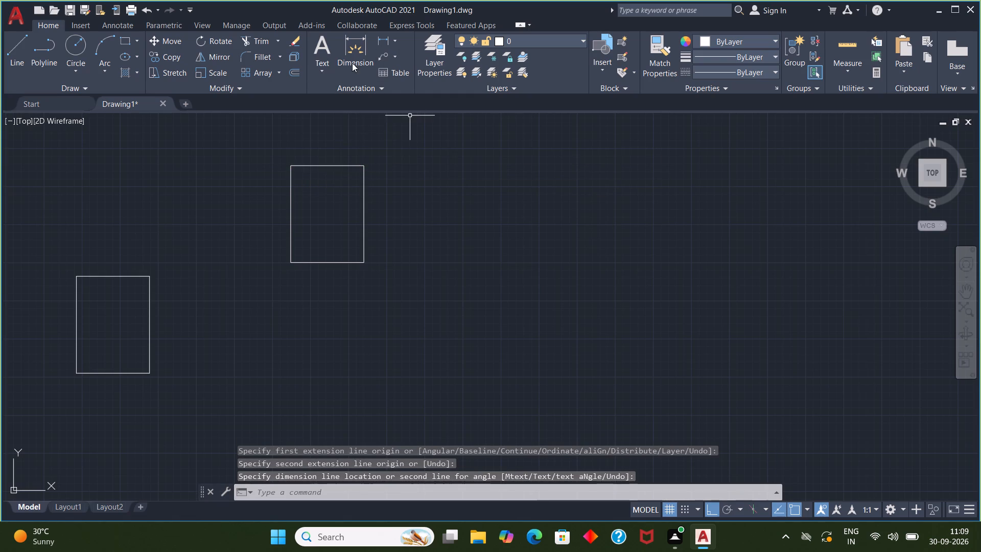
Modify the ISO-25 dimension style's primary units to Engineering format with 0'-0.00" precision.
key(d)
key(Return)
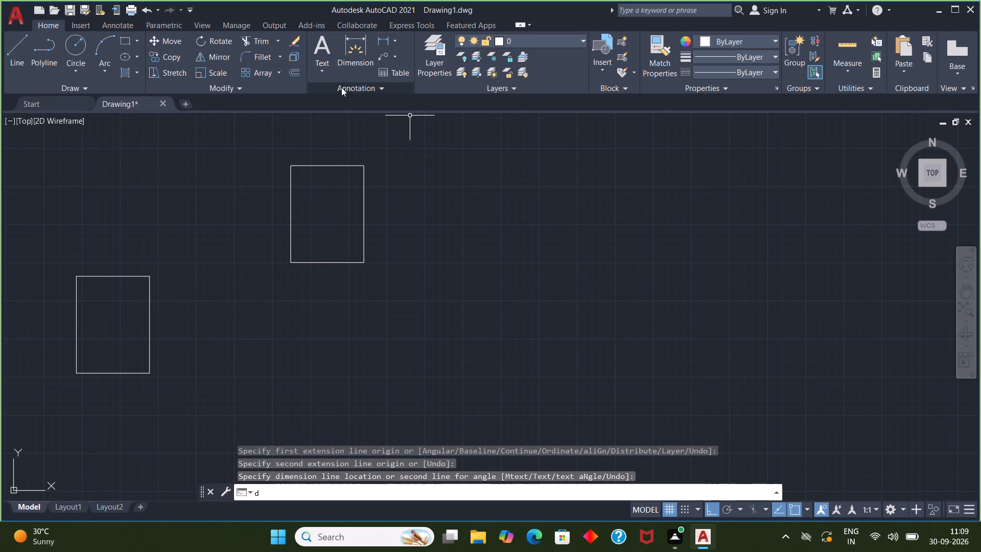
click(627, 242)
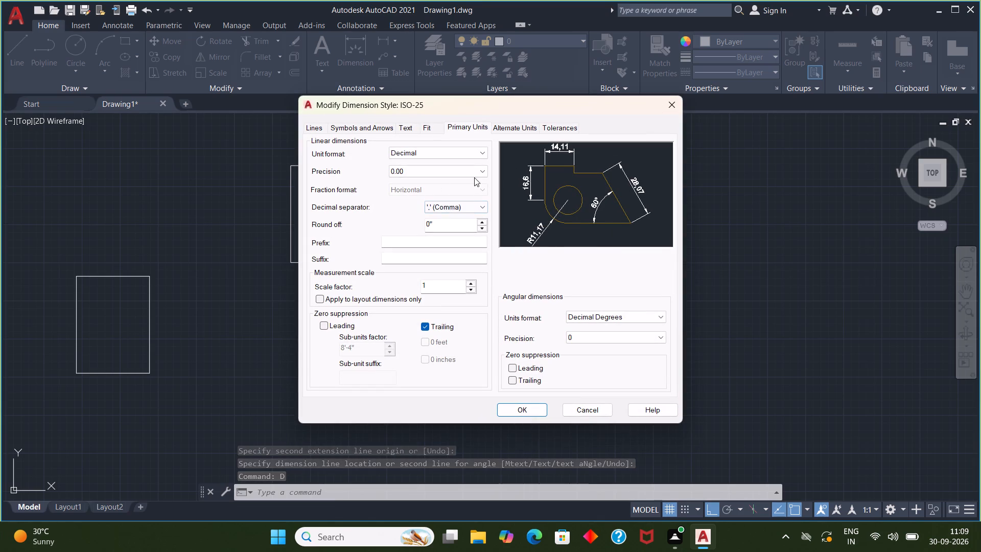
click(480, 126)
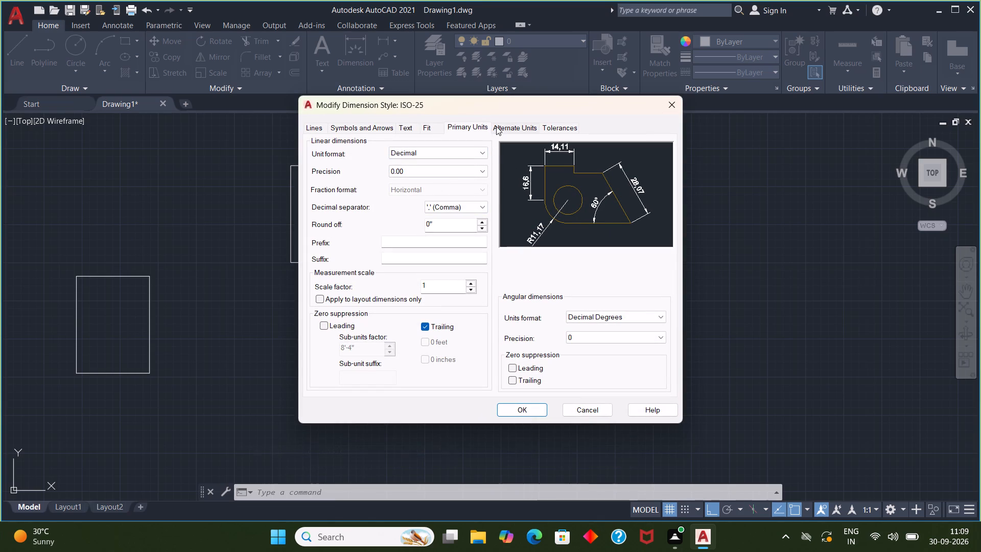
click(451, 156)
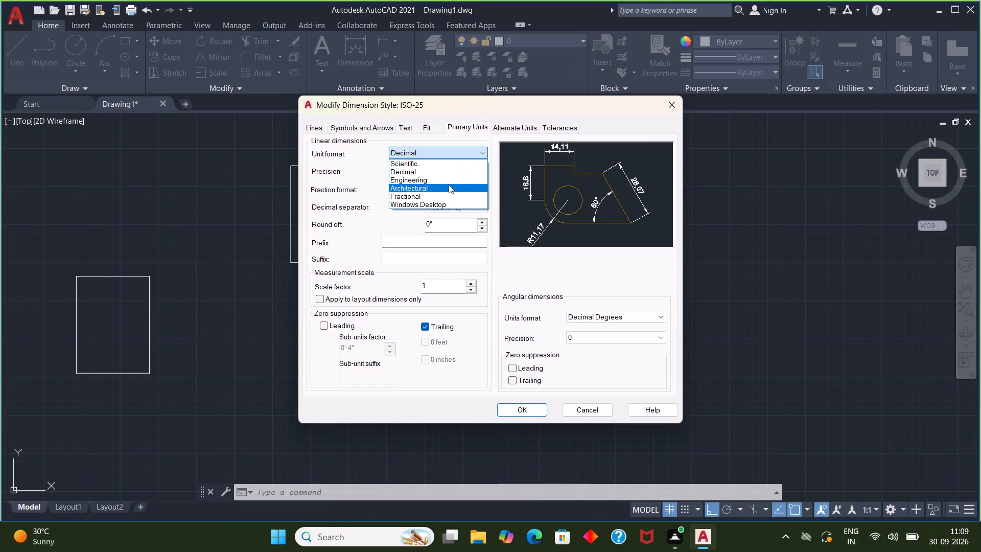
click(449, 181)
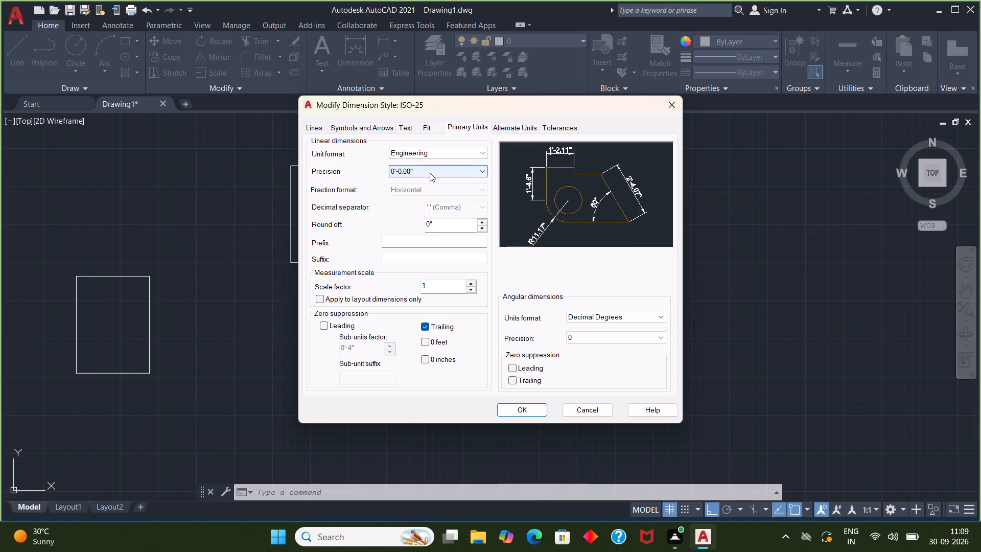
click(430, 173)
click(423, 198)
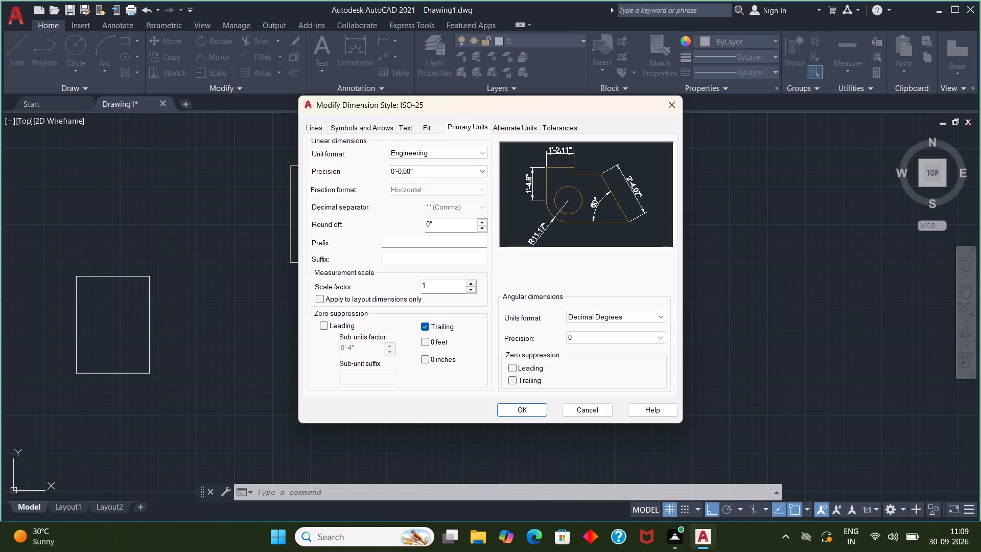
click(511, 408)
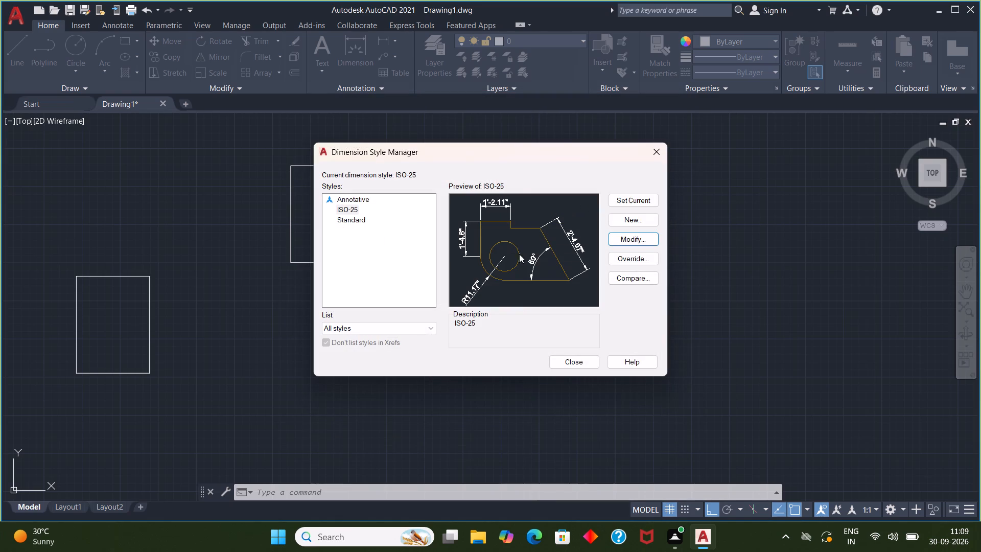
Set the ISO-25 dimension style's text height to 1'-2" and make the style current.
click(636, 239)
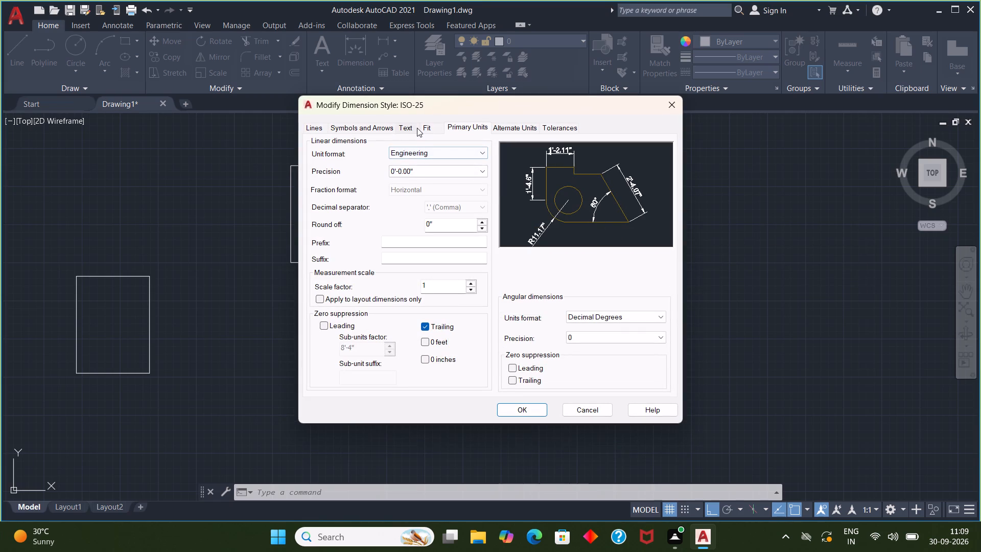
click(412, 127)
click(452, 216)
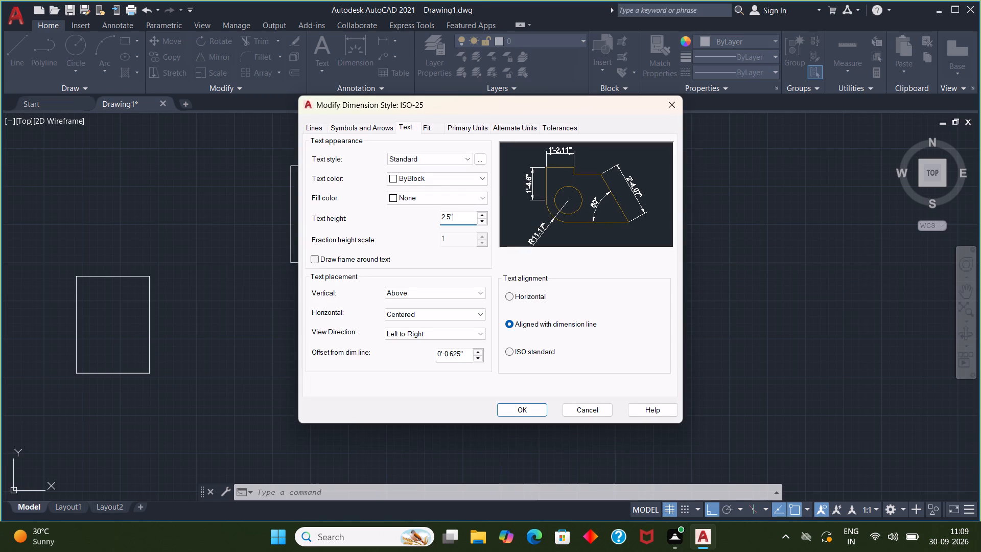
key(BackSpace)
key(BackSpace)
key(BackSpace)
key(BackSpace)
key(1)
key(apostrophe)
key(2)
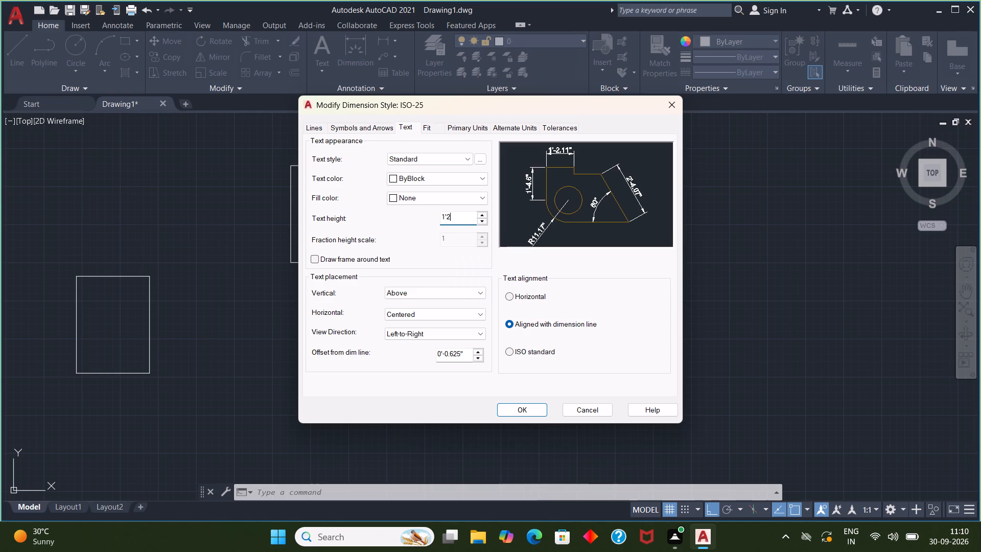
key(shift+quotedbl)
click(532, 412)
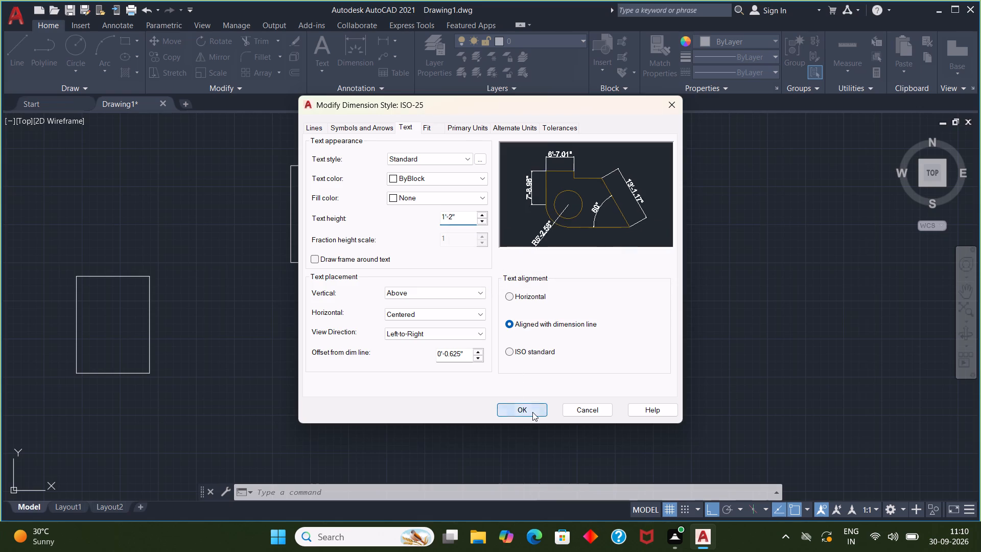
click(627, 197)
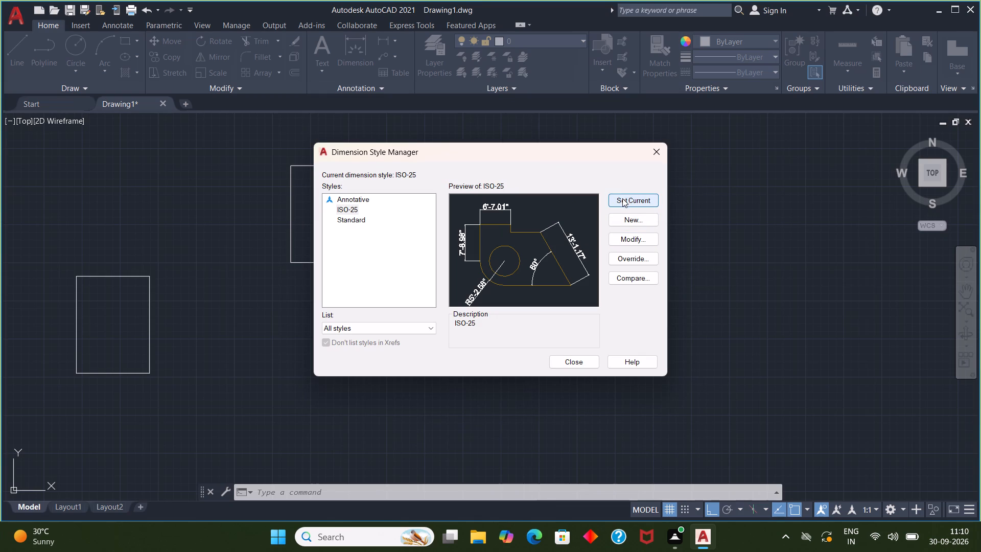
click(623, 200)
click(654, 149)
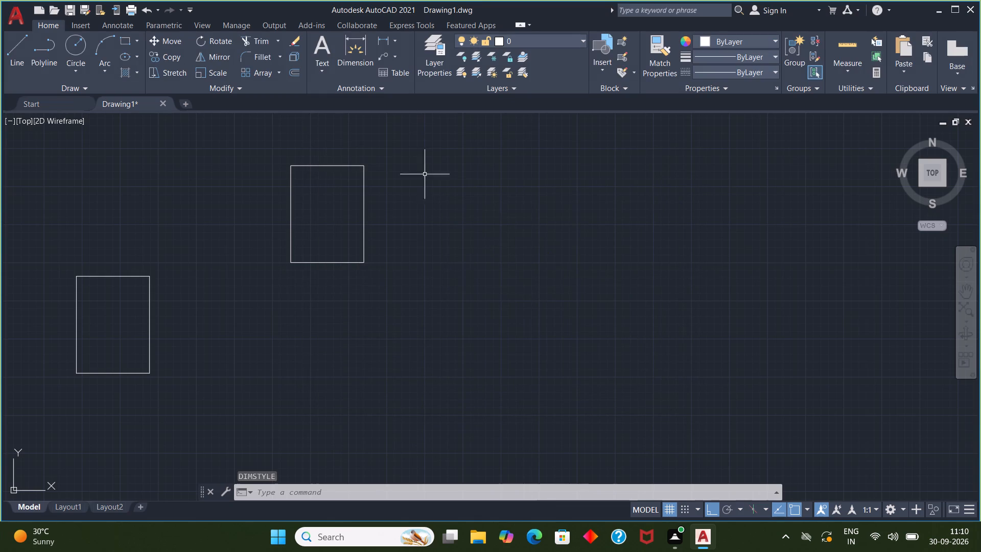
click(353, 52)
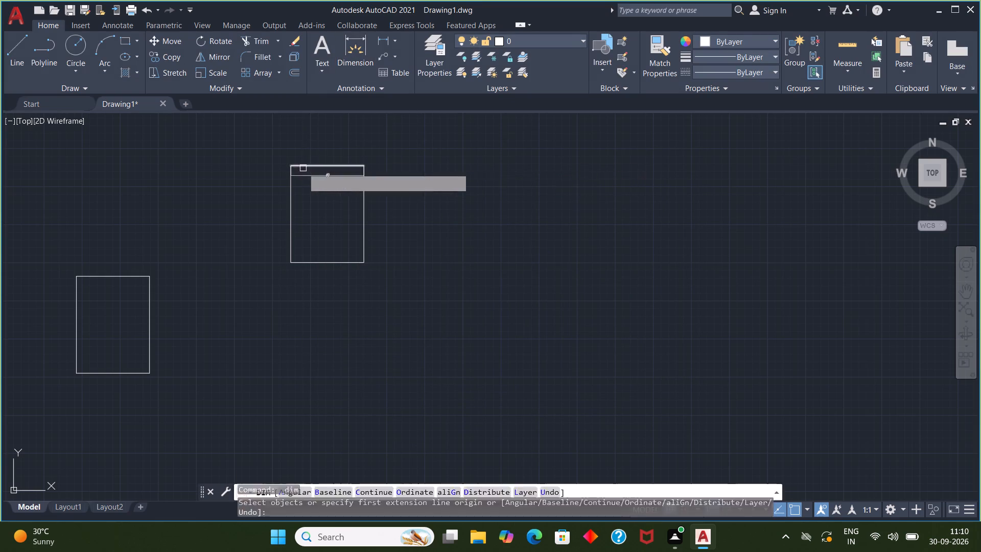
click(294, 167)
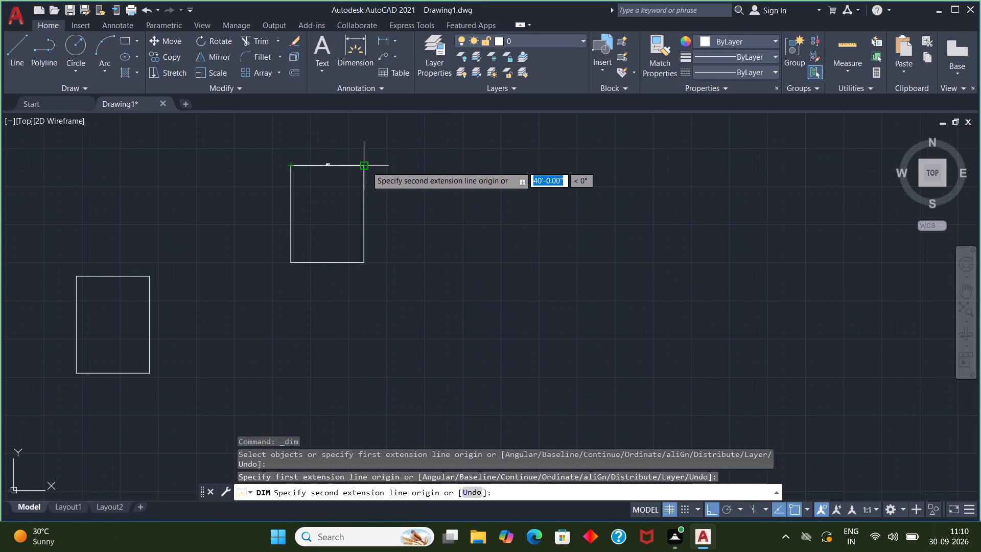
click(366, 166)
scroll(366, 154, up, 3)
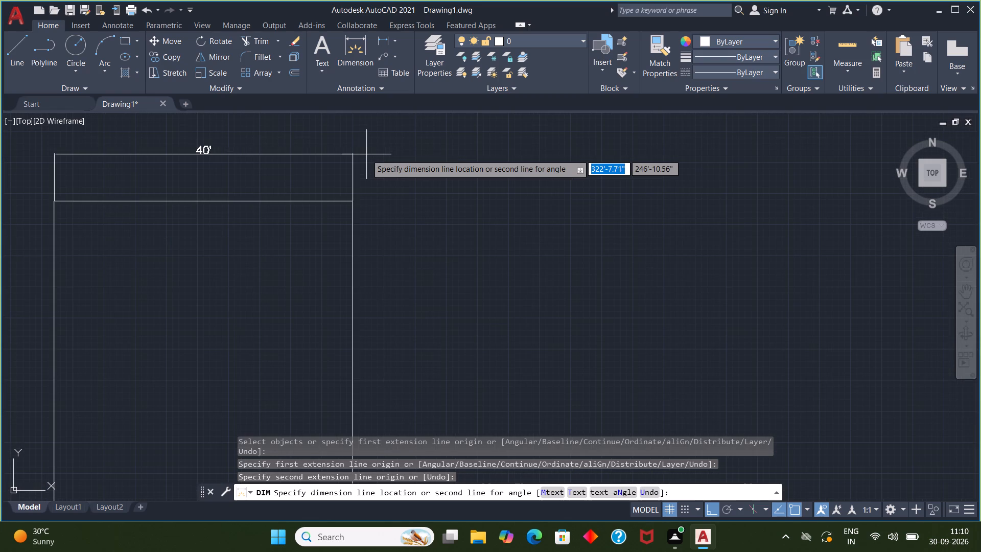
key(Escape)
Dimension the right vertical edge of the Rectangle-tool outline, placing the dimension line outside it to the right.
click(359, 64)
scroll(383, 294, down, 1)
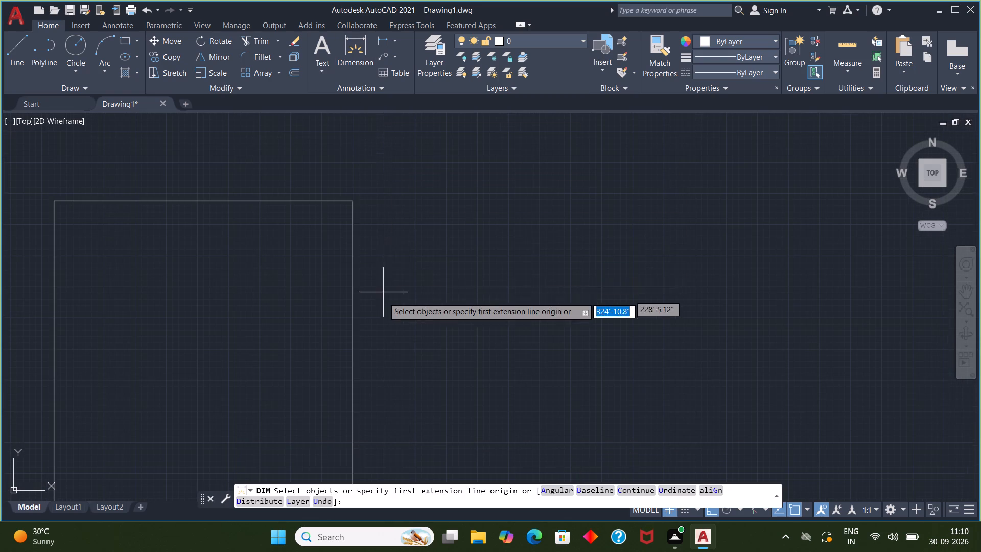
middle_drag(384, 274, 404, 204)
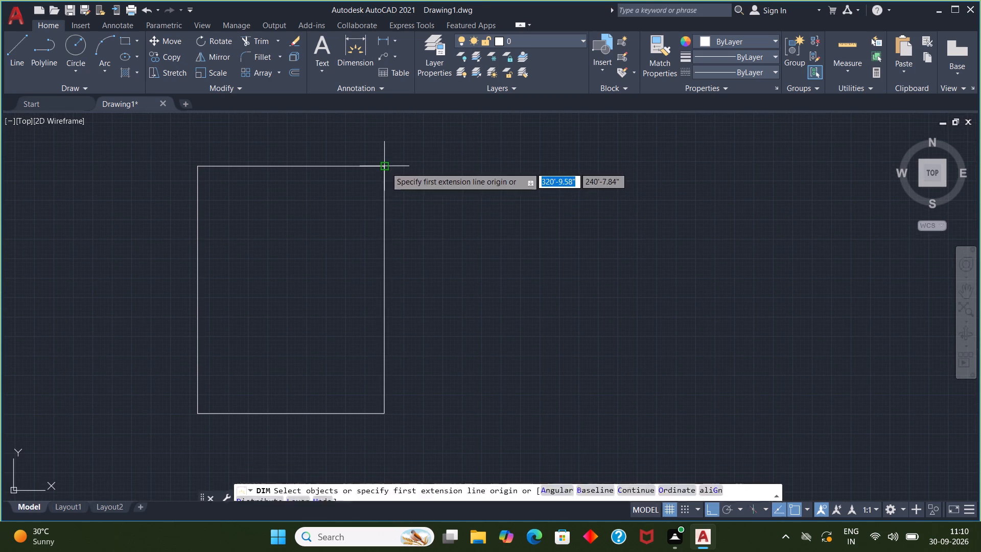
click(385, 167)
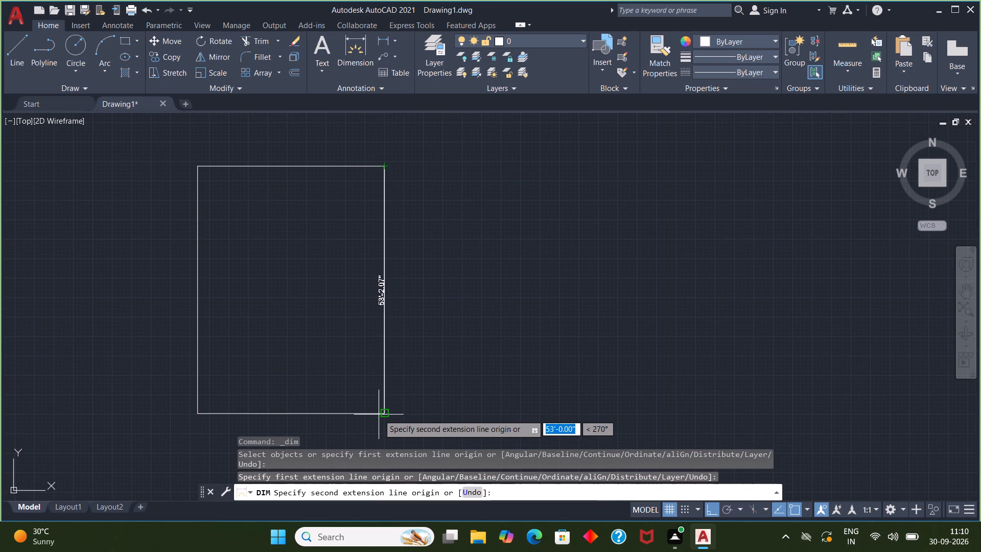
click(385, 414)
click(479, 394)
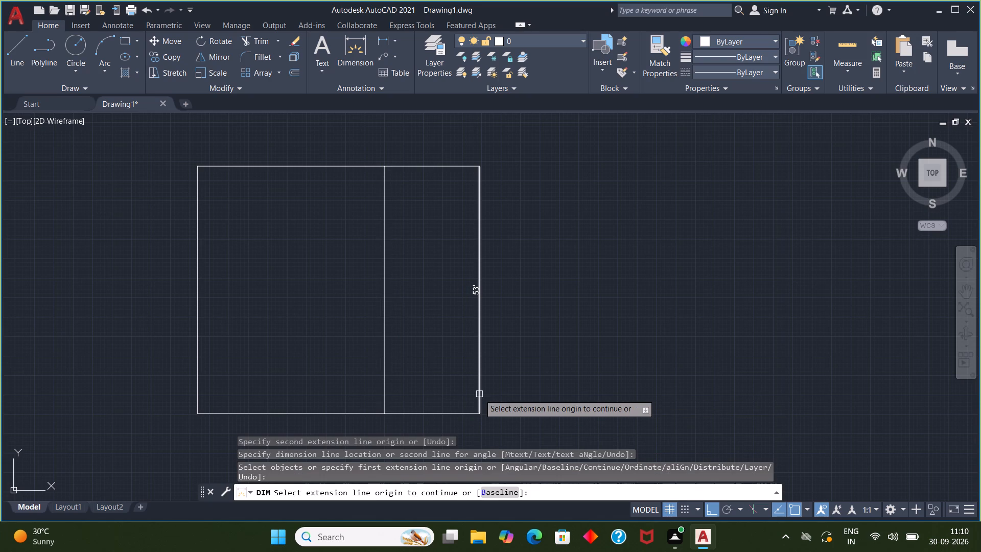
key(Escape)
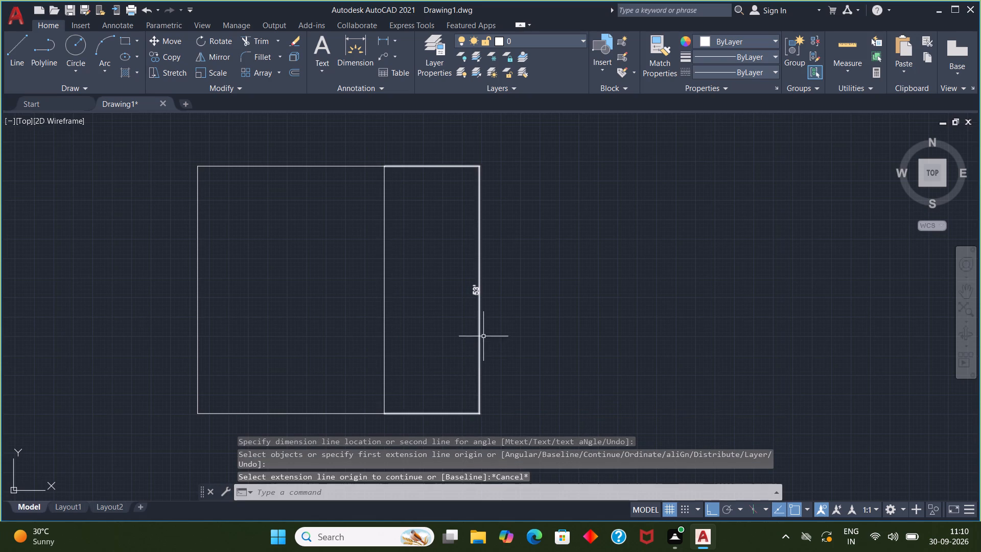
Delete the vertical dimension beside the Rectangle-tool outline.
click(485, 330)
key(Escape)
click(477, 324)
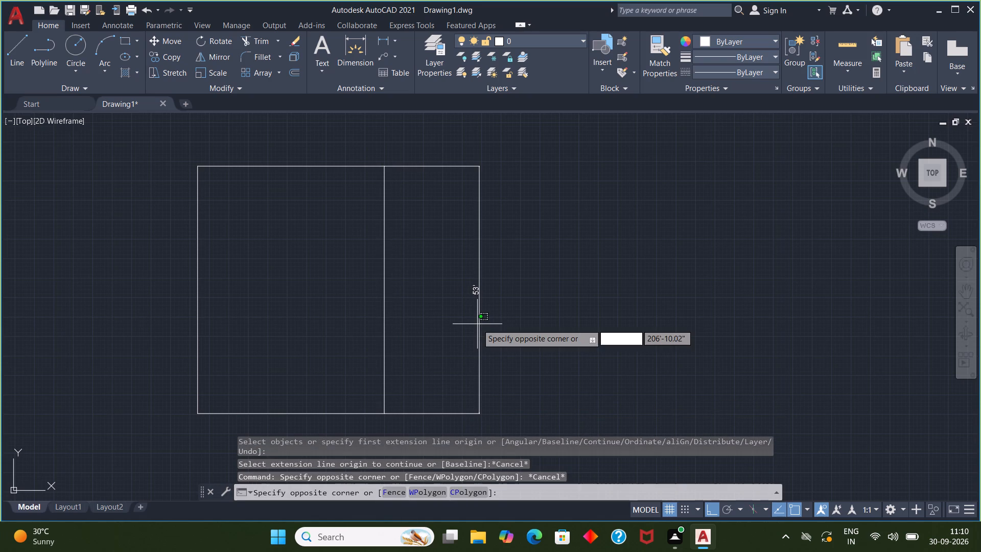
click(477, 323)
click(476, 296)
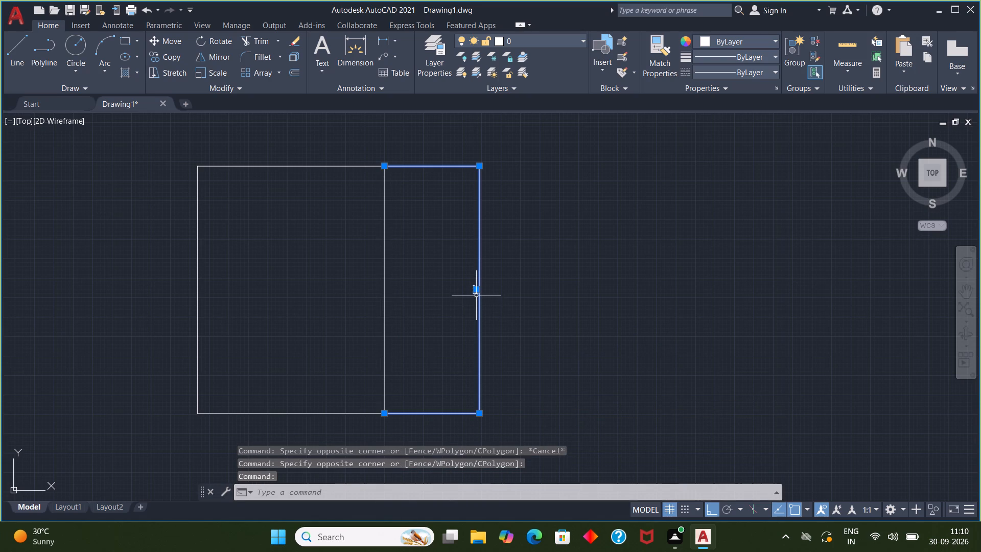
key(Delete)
Delete all four edges of the rectangular outline that was drawn with separate lines.
scroll(425, 306, down, 2)
middle_drag(425, 306, 518, 268)
drag(157, 305, 321, 457)
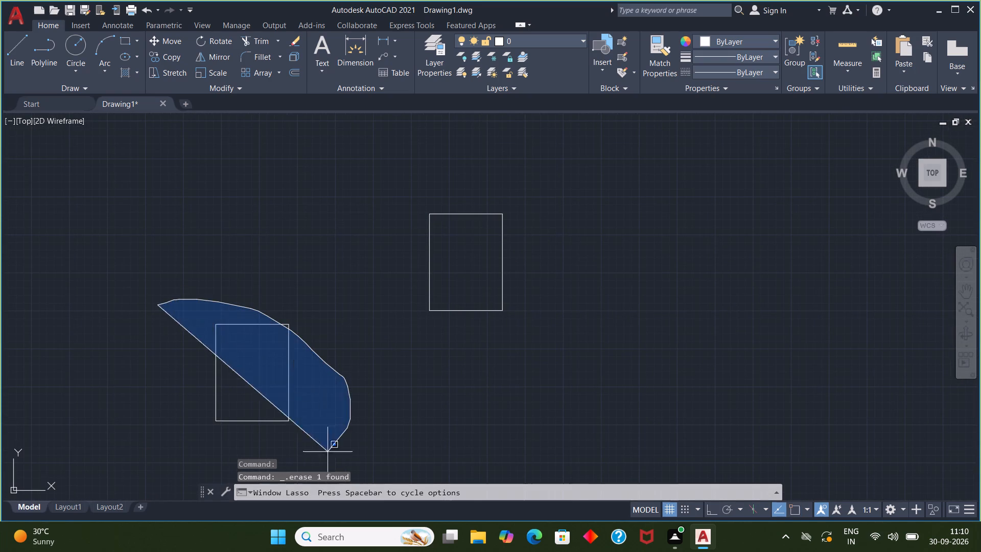
drag(321, 457, 194, 356)
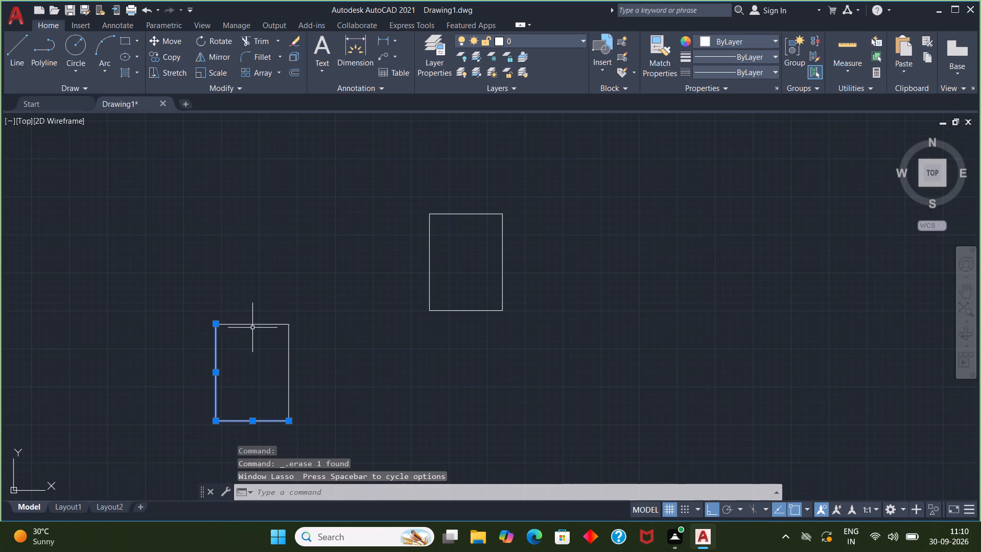
click(253, 327)
click(266, 327)
click(271, 323)
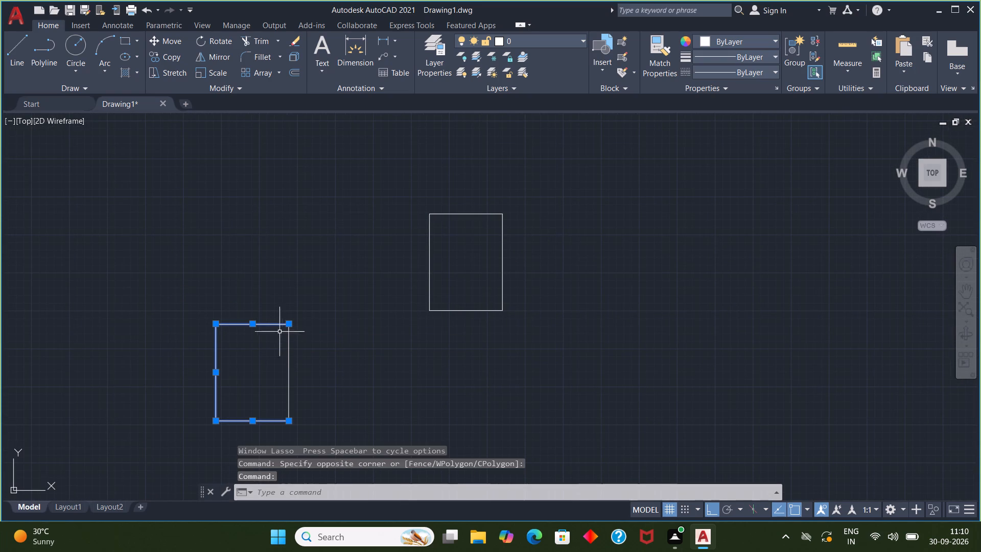
click(287, 346)
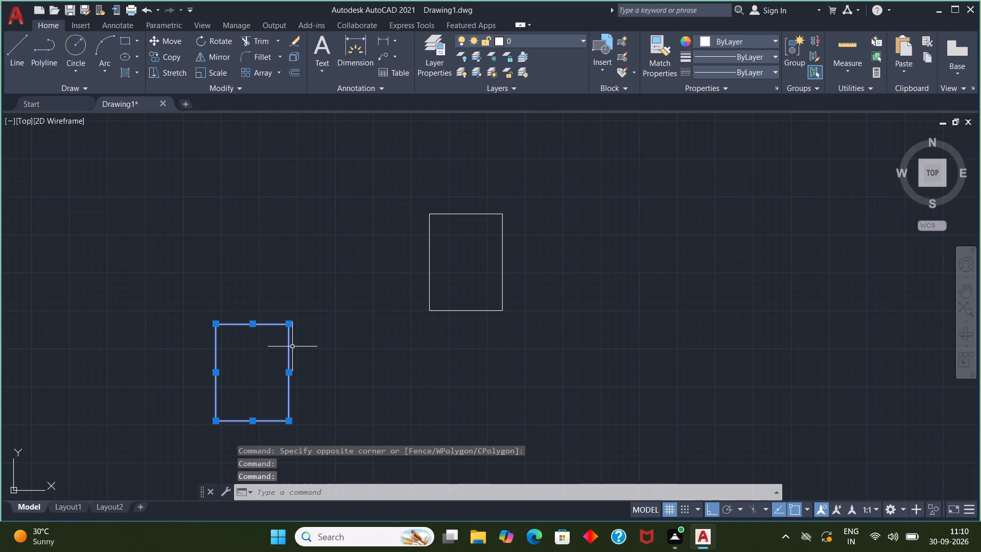
key(Delete)
Offset the remaining rectangle 9" inward to form the outer wall thickness.
middle_drag(431, 331, 268, 390)
scroll(268, 377, up, 1)
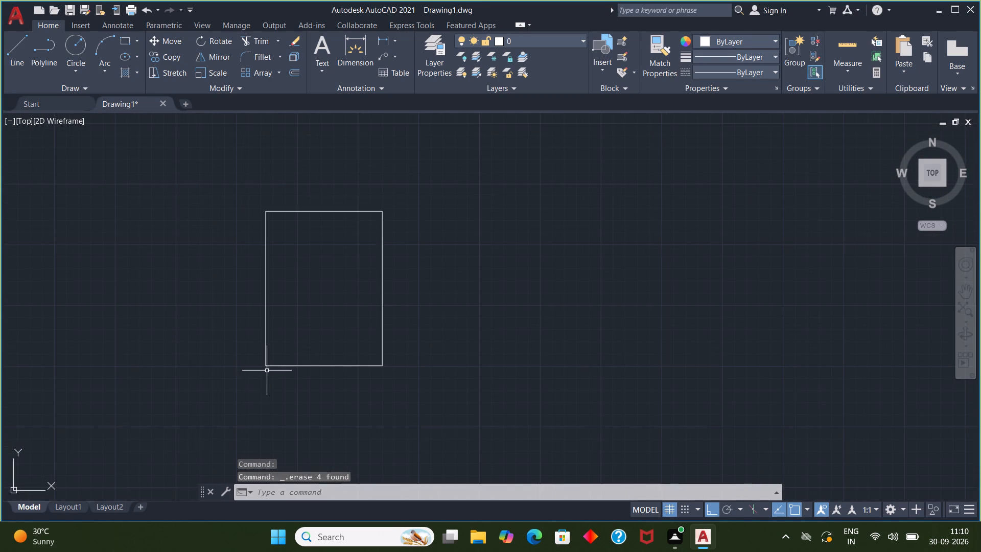
scroll(267, 371, up, 1)
middle_drag(280, 350, 269, 371)
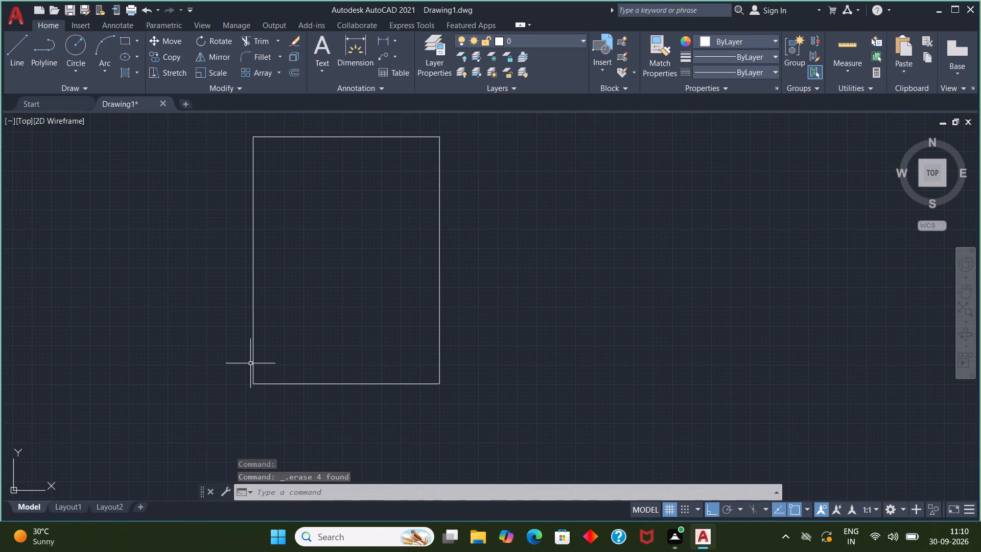
key(o)
key(g)
key(BackSpace)
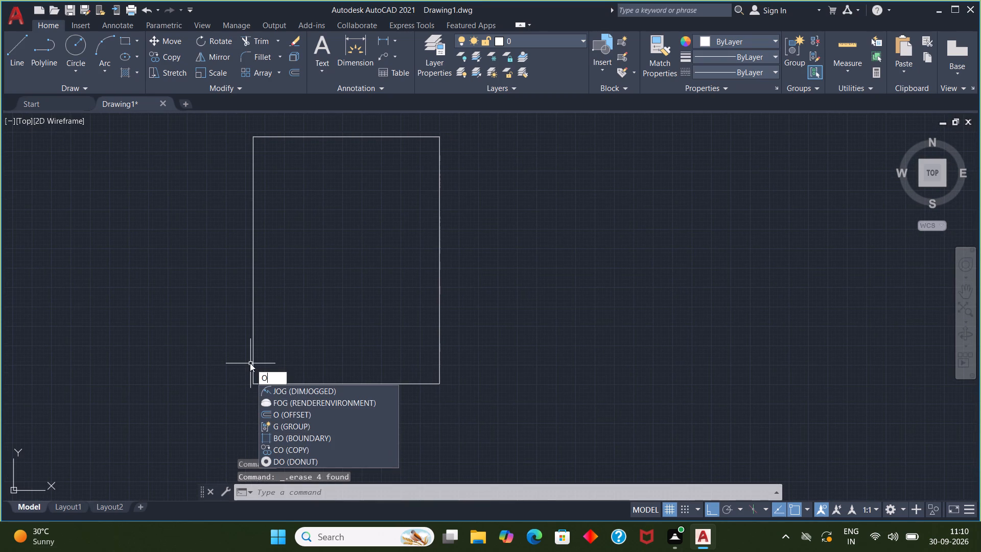
key(f)
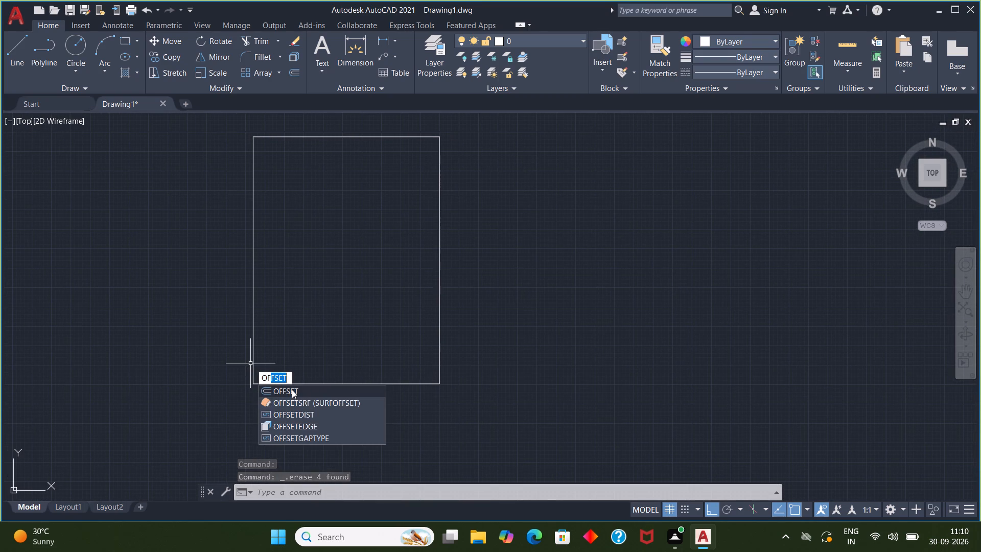
key(Return)
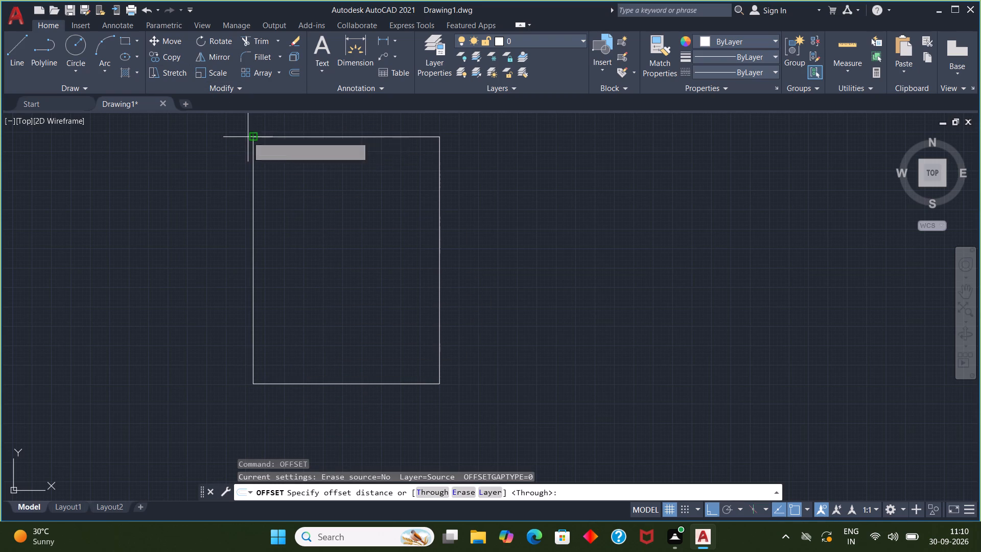
click(254, 137)
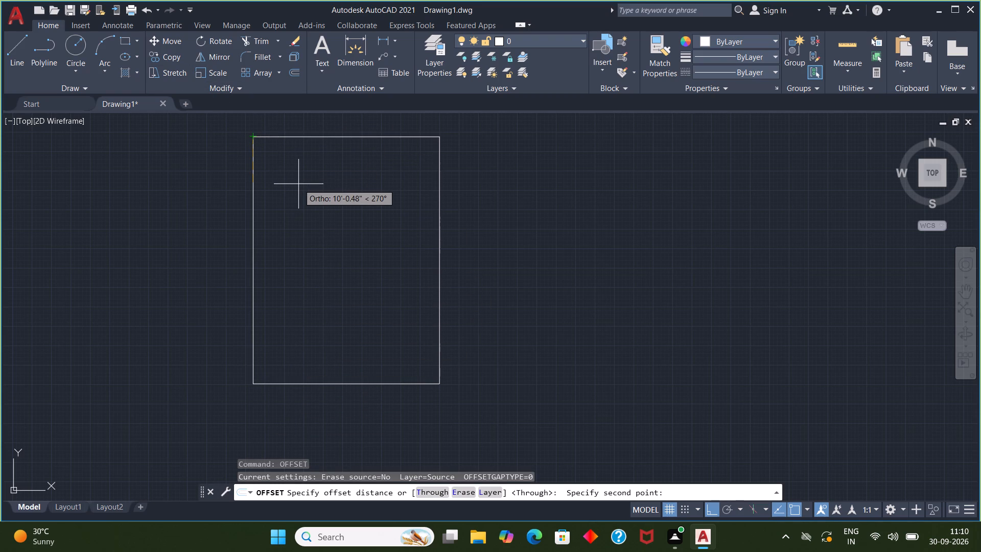
key(9)
key(shift+quotedbl)
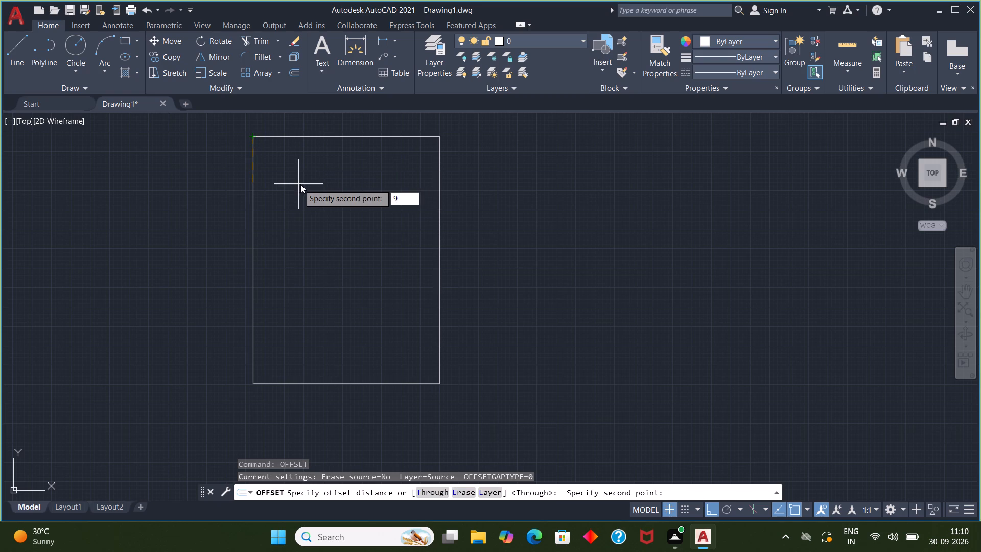
key(Return)
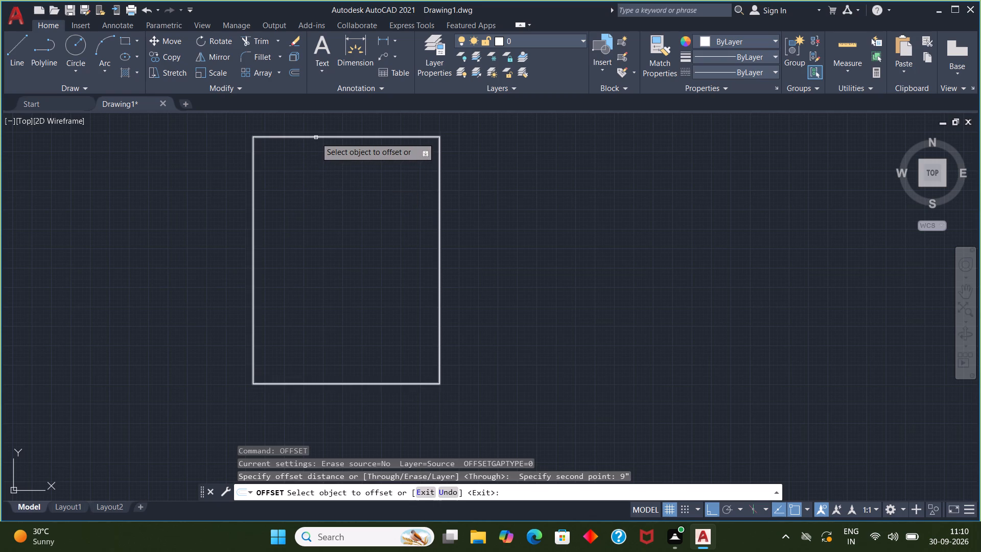
click(316, 137)
click(332, 171)
key(Escape)
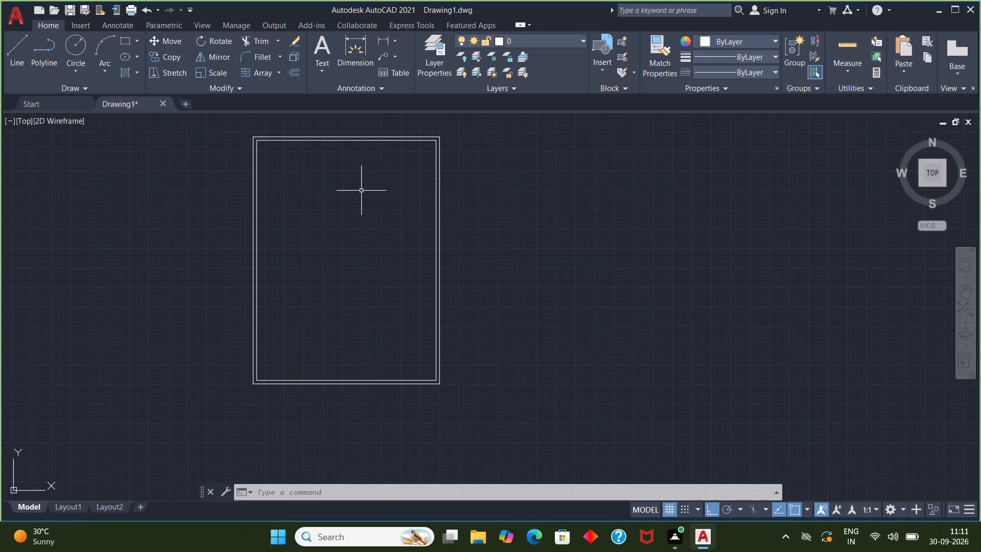
Draw lines from the inner rectangle's top-left corner, 14'6" down and 12' to the right.
key(l)
key(Return)
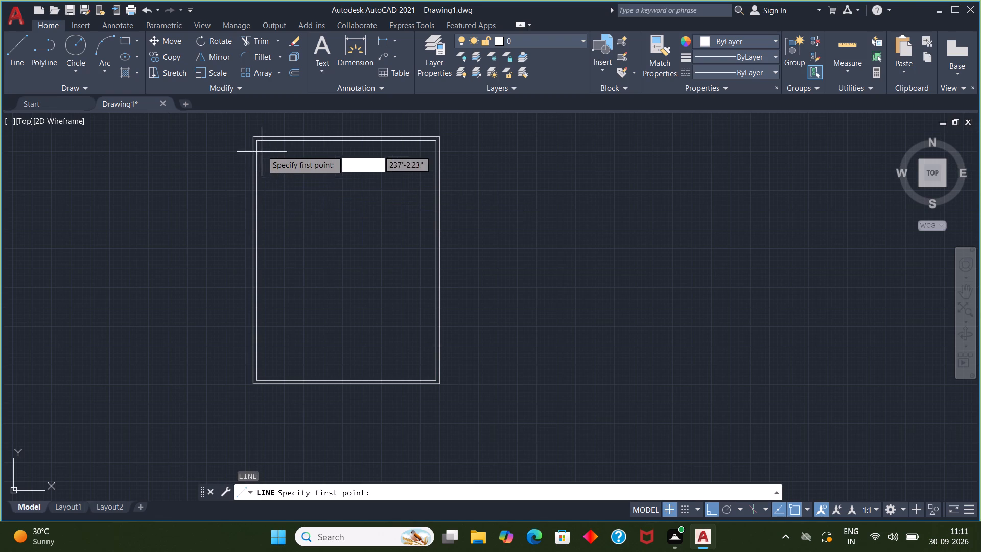
click(256, 142)
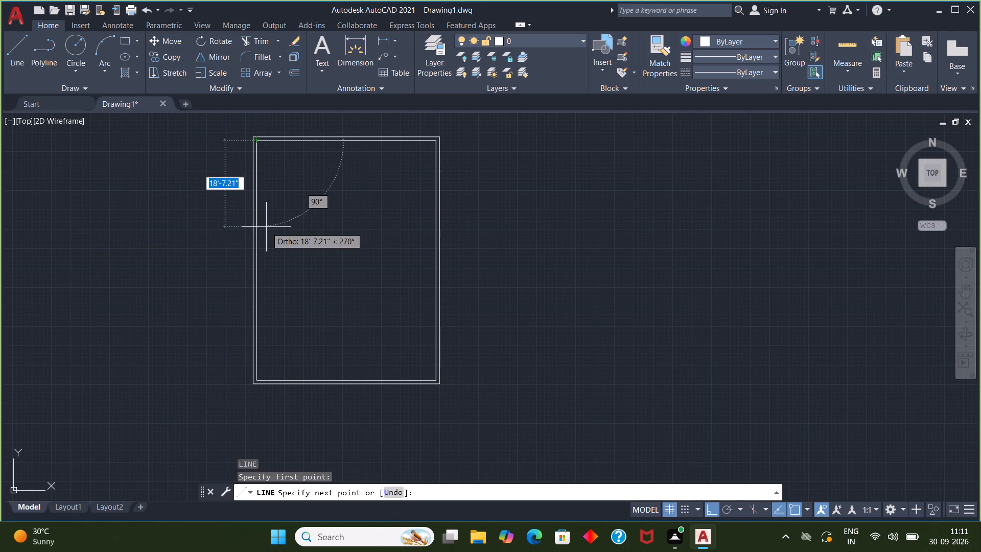
text(14)
key(apostrophe)
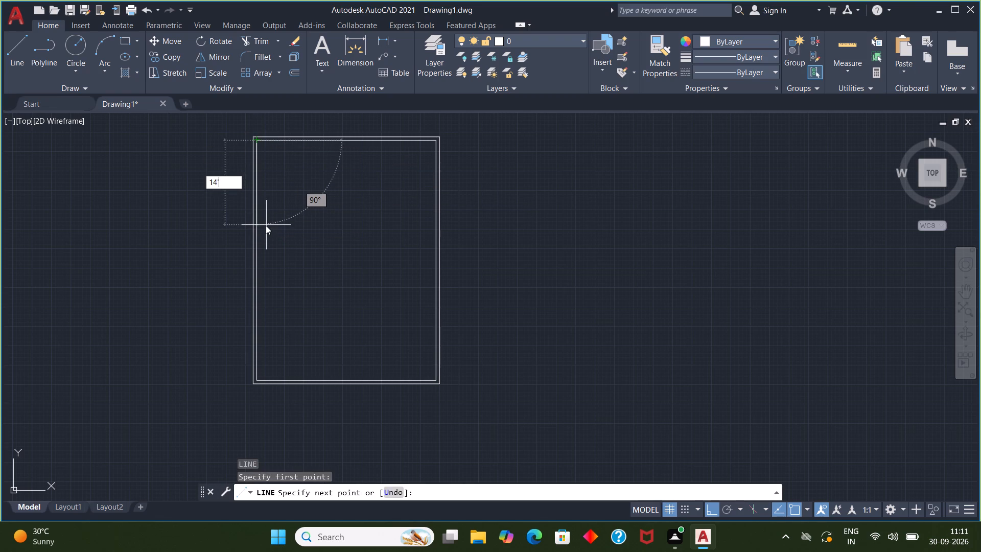
key(6)
key(shift+quotedbl)
key(Return)
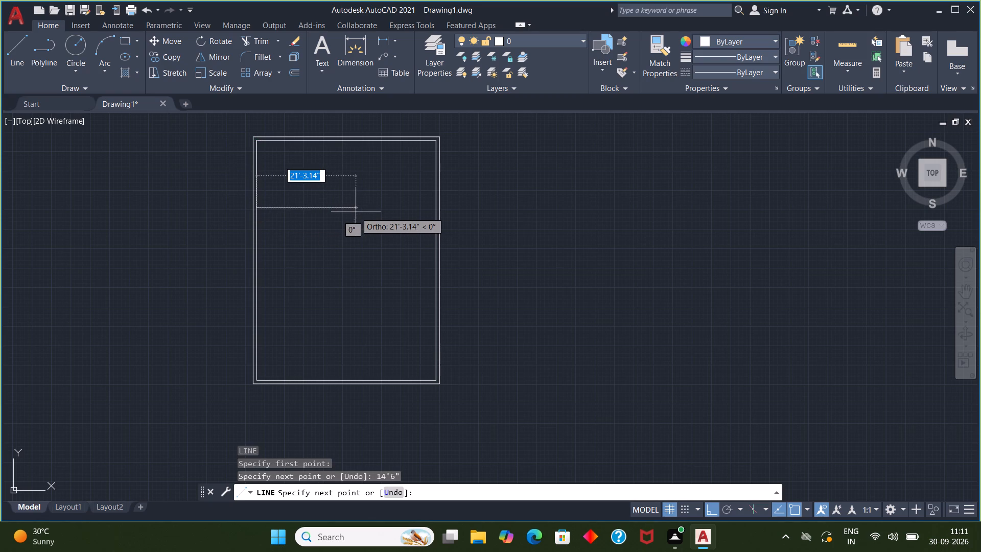
text(12')
key(Return)
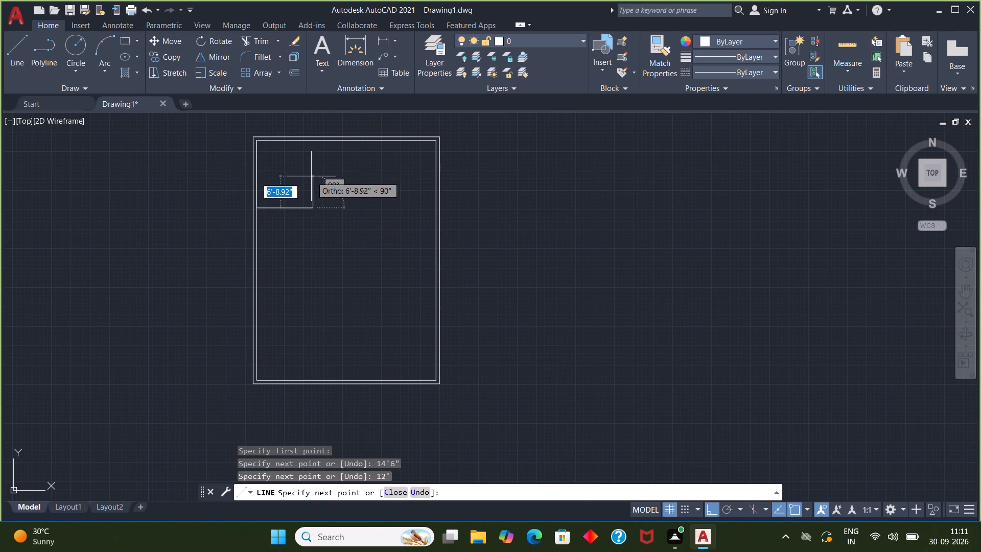
key(Escape)
Draw room lines from the inner rectangle's top-right corner: 14'6" down, 12' left and 14'6" up to the inner top edge.
middle_drag(350, 188, 301, 268)
scroll(282, 266, up, 2)
middle_drag(279, 261, 342, 277)
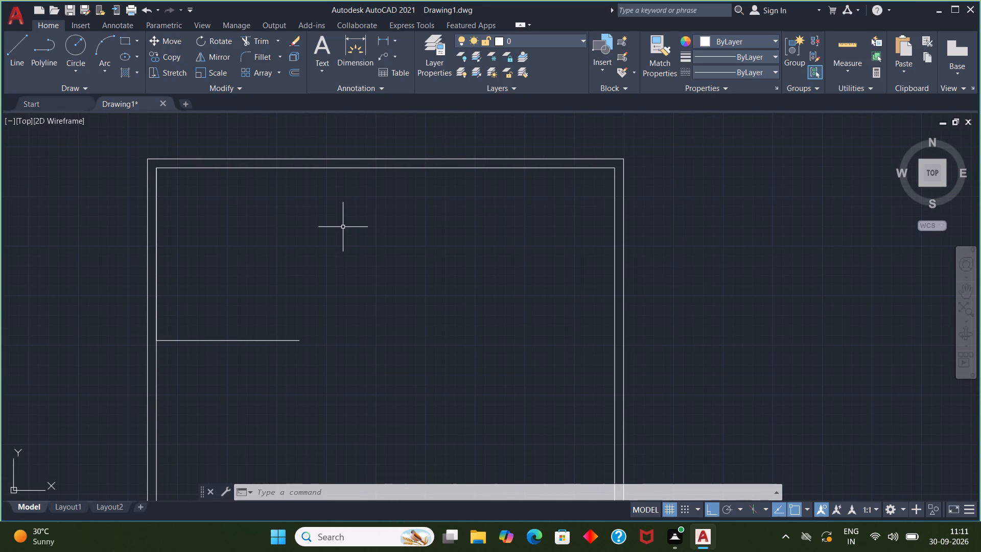
key(l)
key(Return)
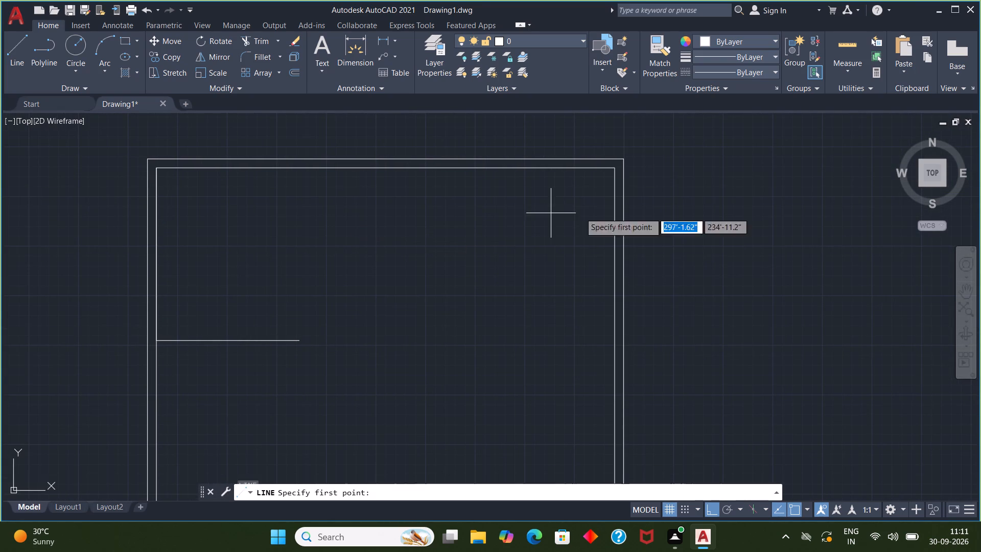
click(612, 170)
key(1)
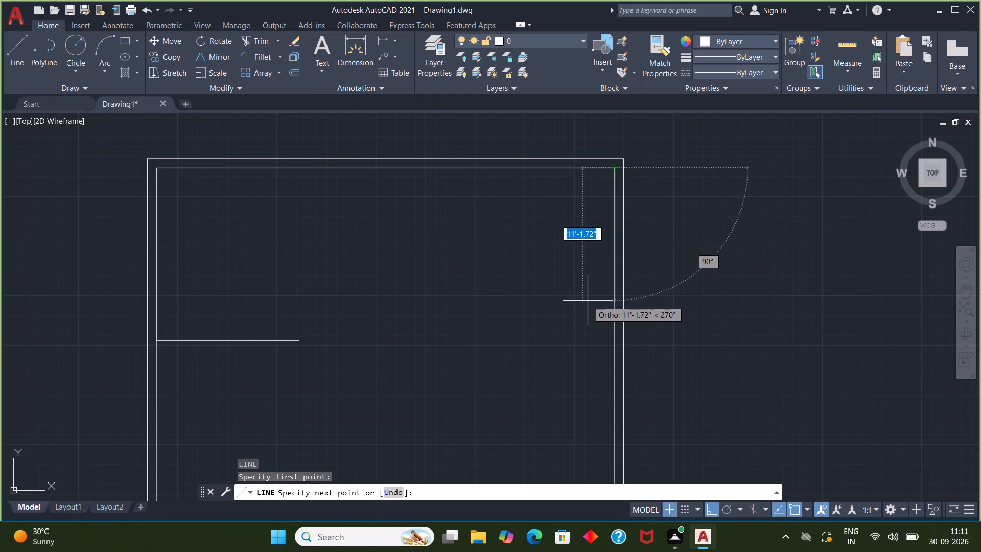
text(4'6)
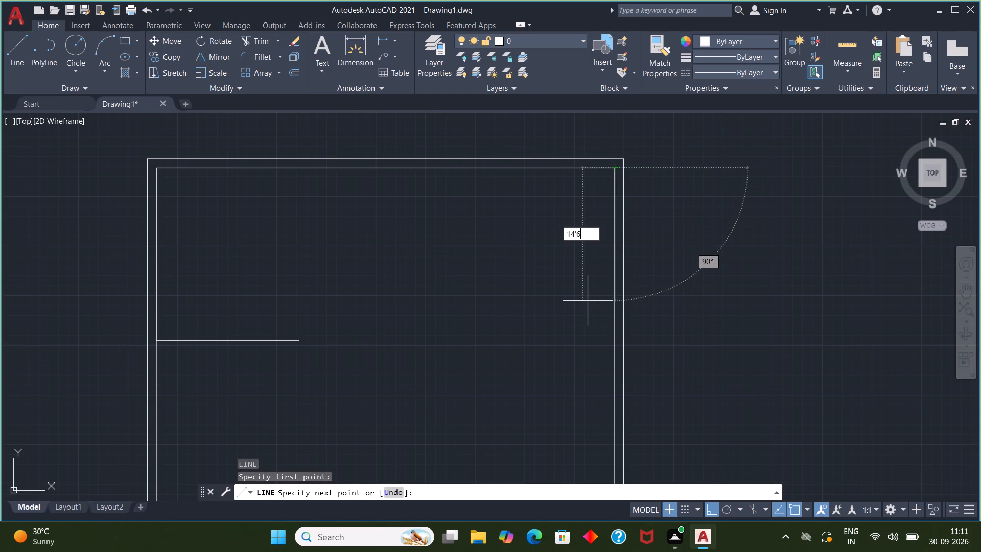
key(shift+quotedbl)
key(Return)
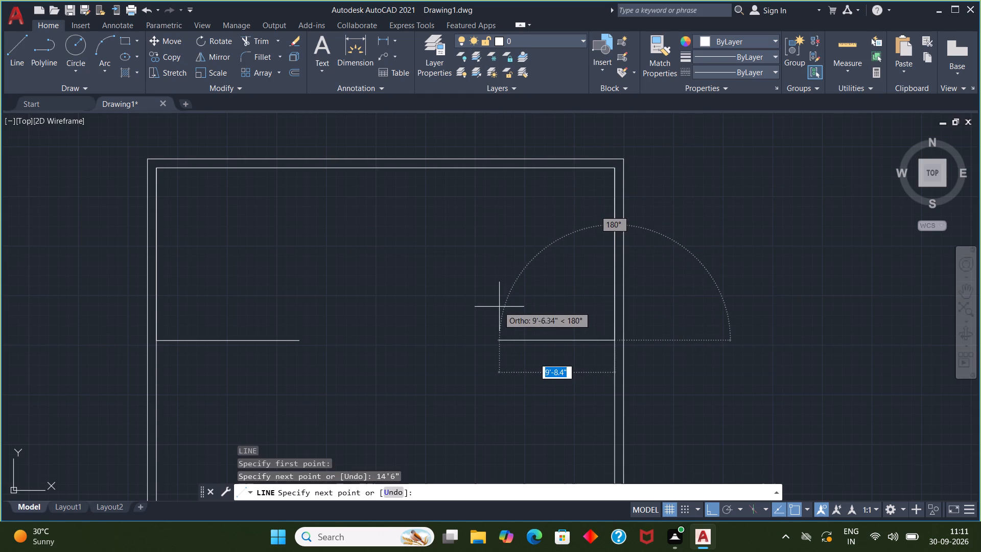
key(1)
text(2')
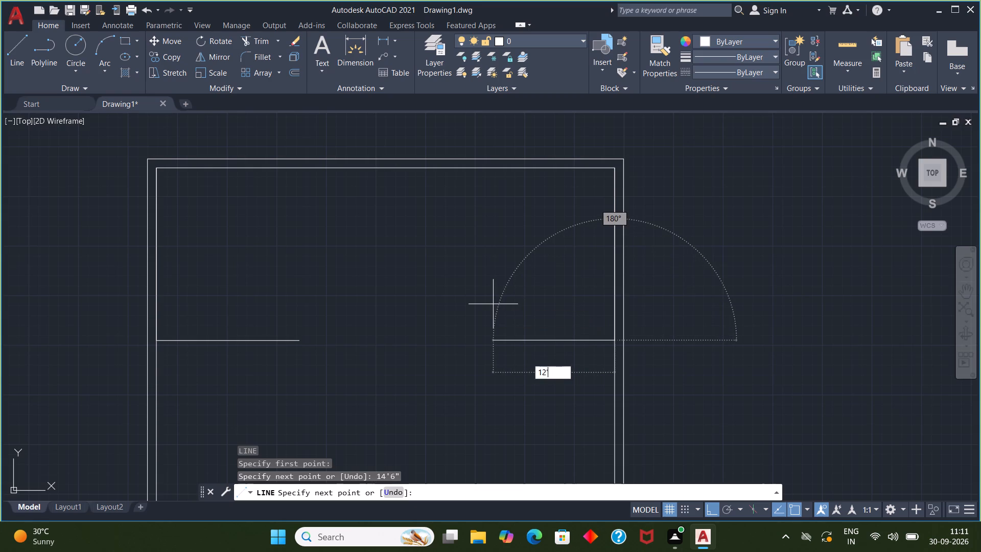
key(Return)
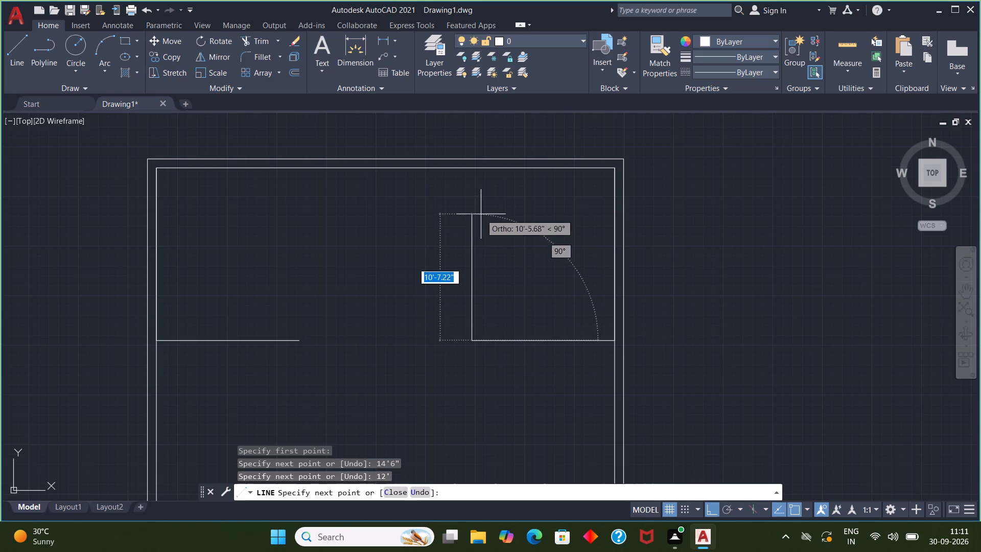
key(1)
key(4)
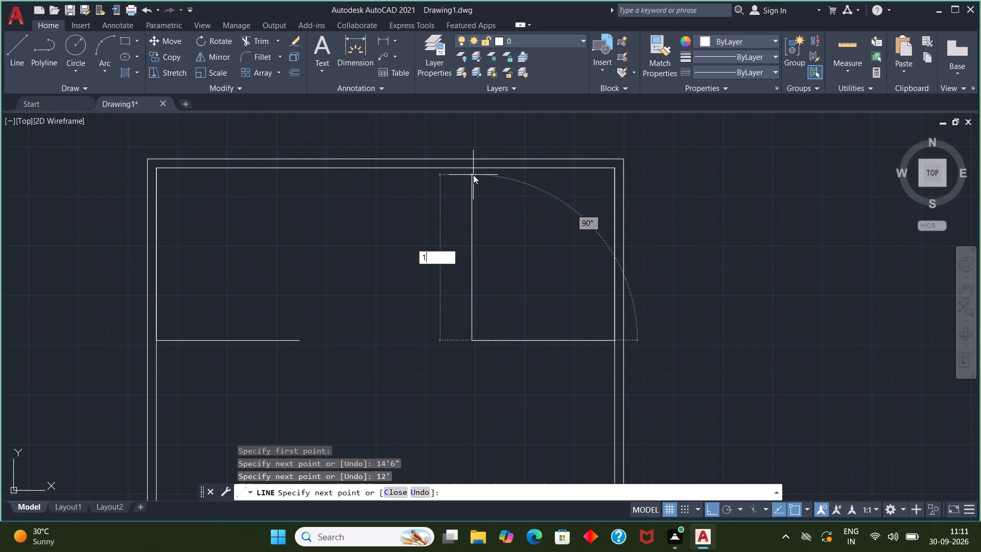
key(apostrophe)
key(6)
key(shift+quotedbl)
key(Return)
key(Escape)
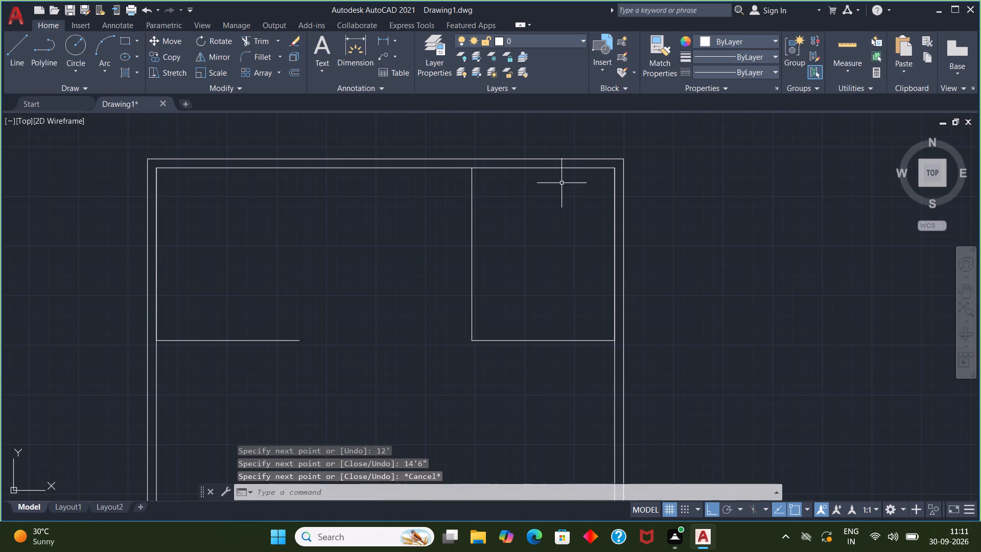
Offset the left wall line of the top-right room 4.5" outward, away from the room, to form the partition wall.
middle_drag(563, 192, 521, 201)
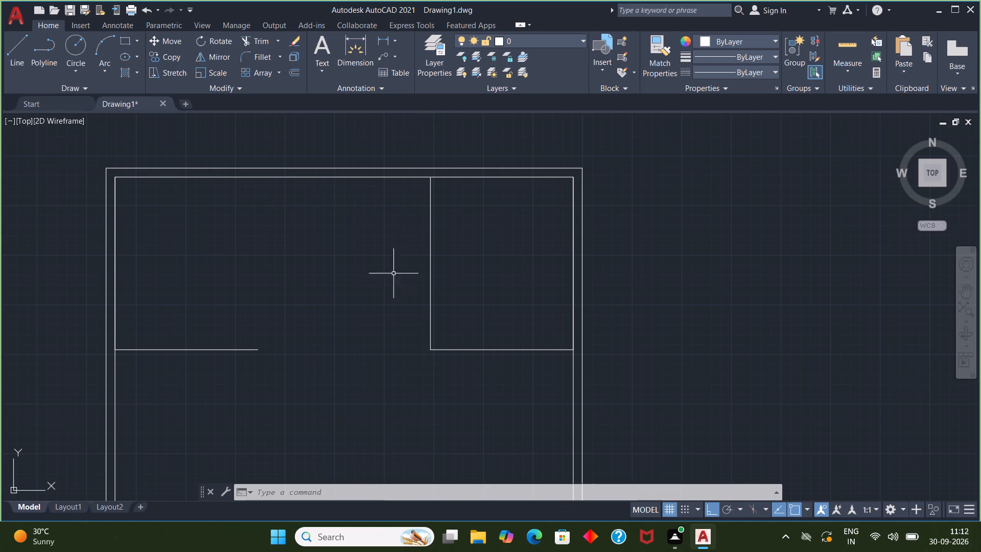
key(o)
key(f)
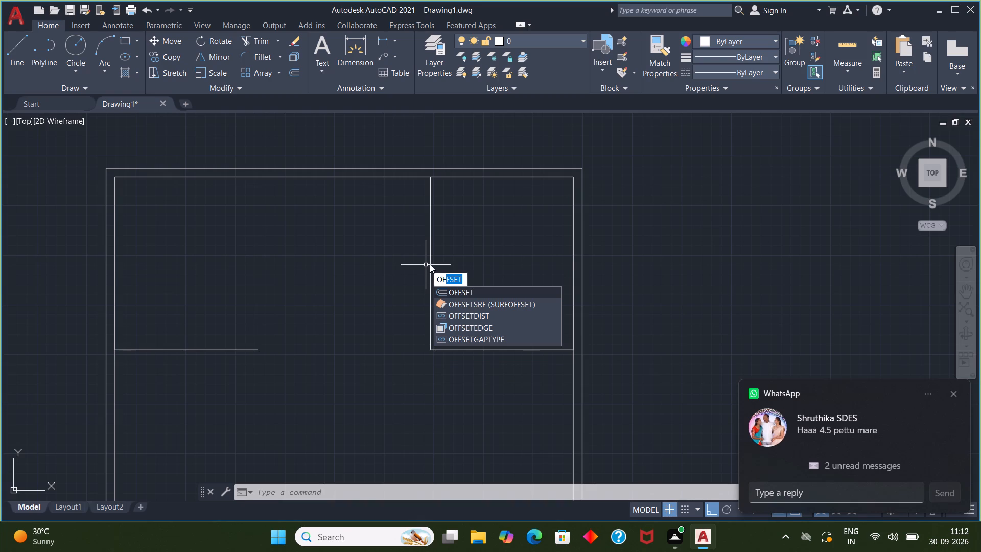
key(Return)
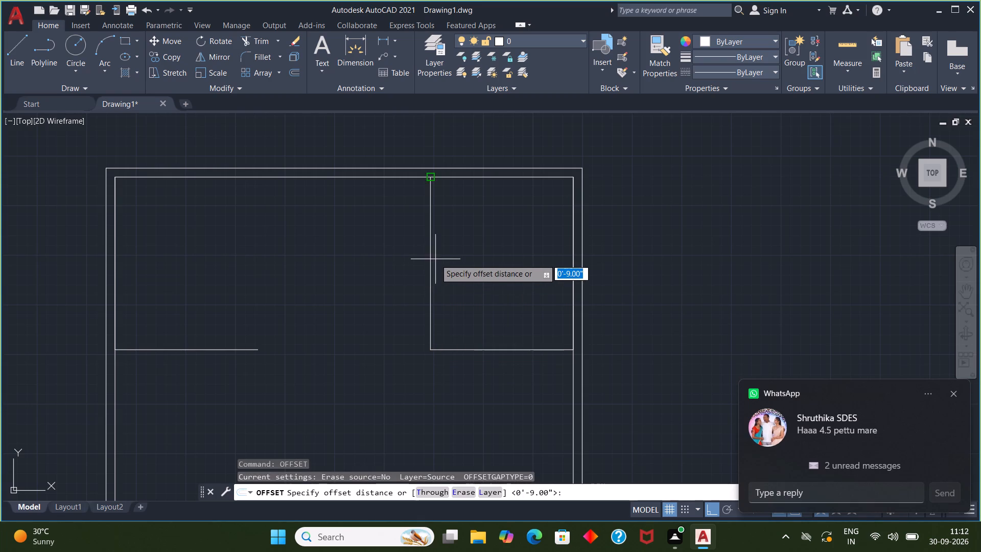
click(431, 179)
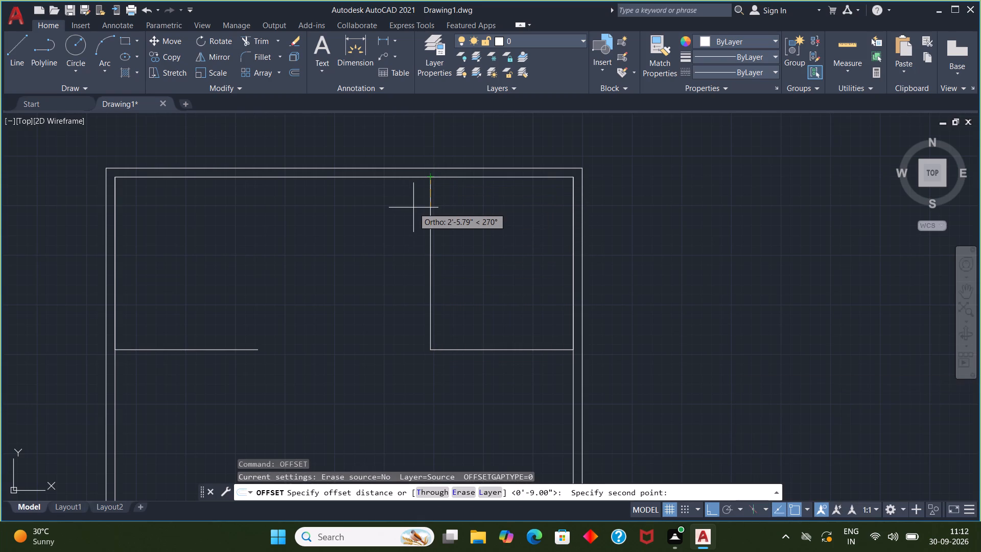
key(4)
key(period)
key(5)
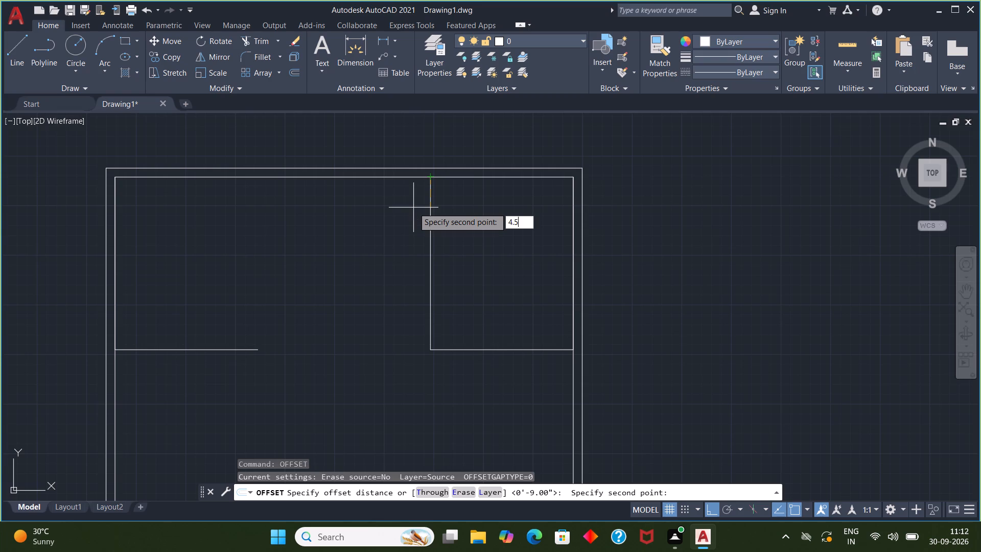
key(shift+quotedbl)
key(Return)
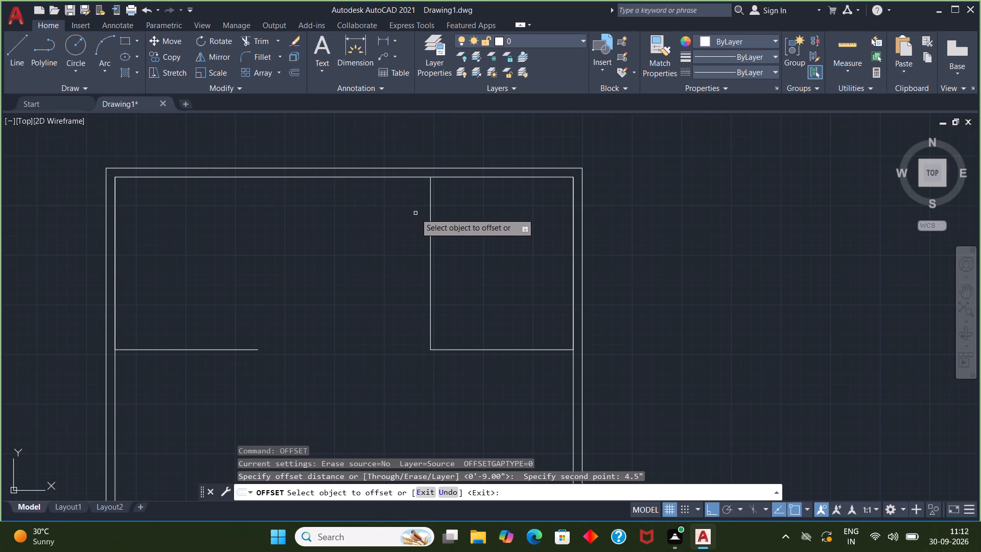
click(430, 222)
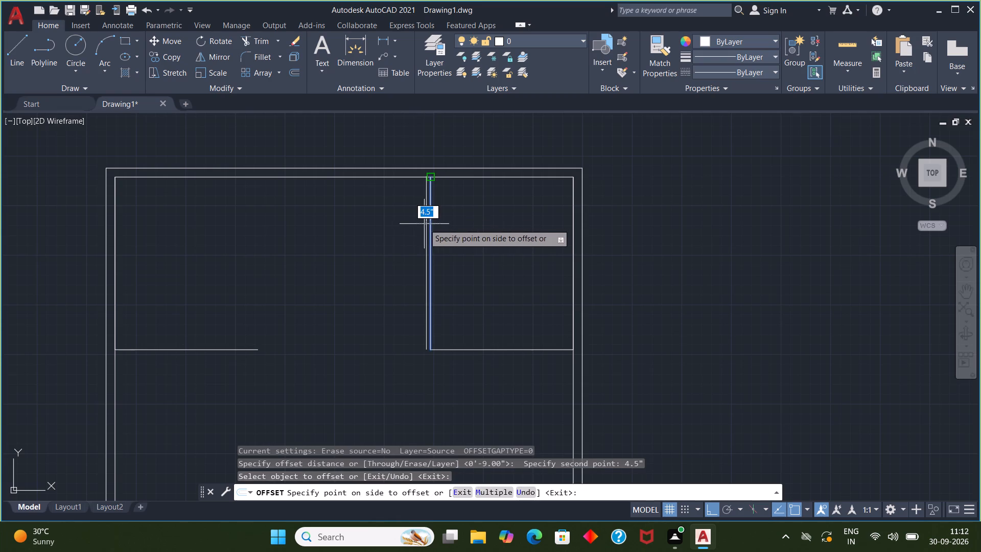
click(418, 225)
key(Escape)
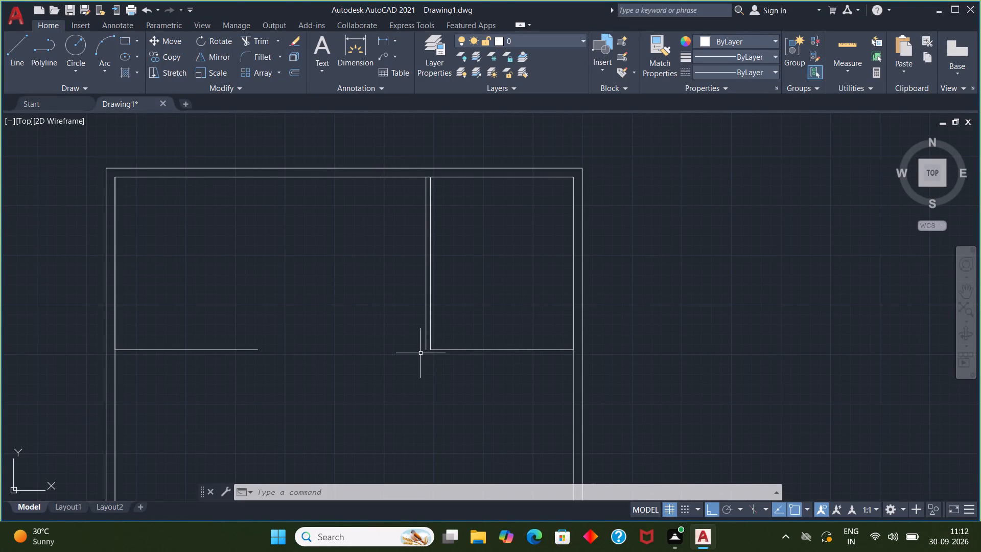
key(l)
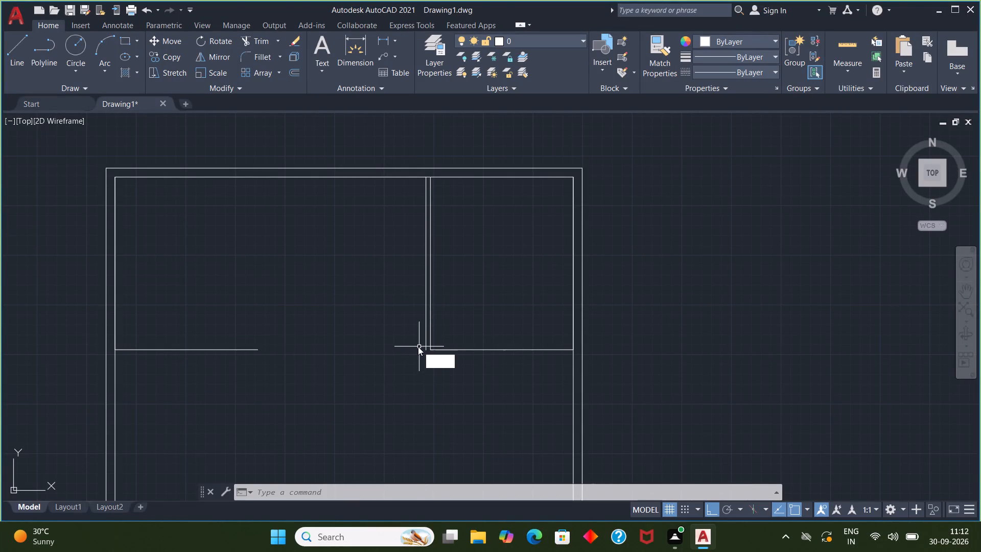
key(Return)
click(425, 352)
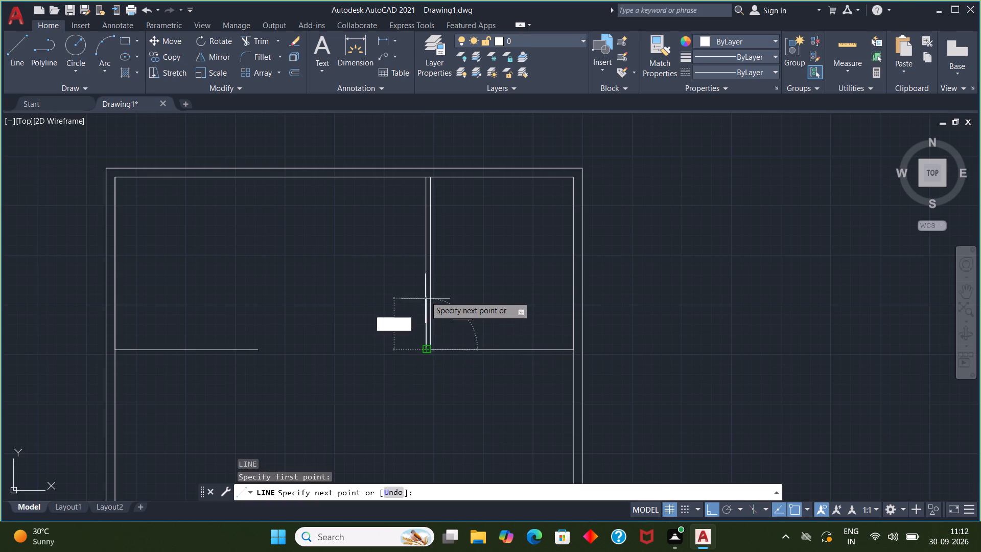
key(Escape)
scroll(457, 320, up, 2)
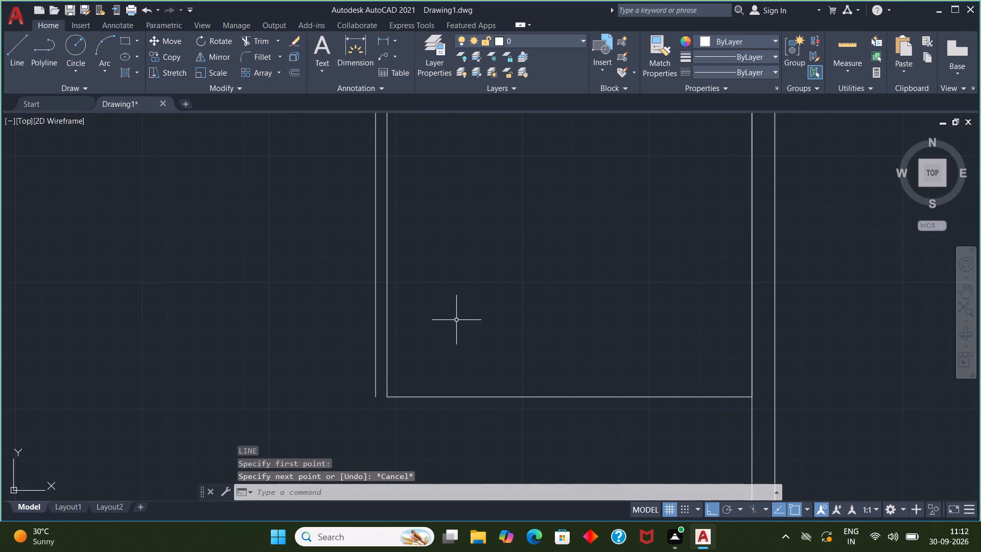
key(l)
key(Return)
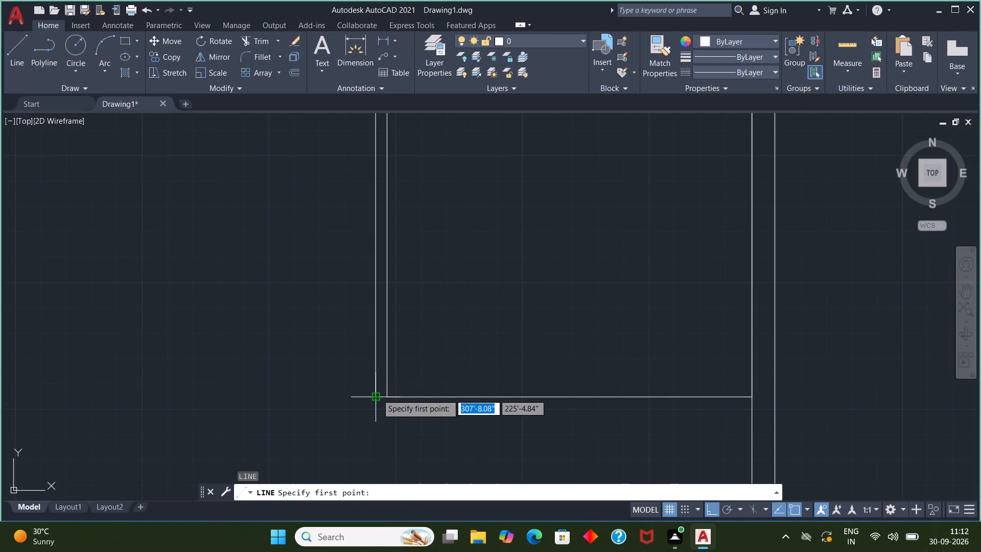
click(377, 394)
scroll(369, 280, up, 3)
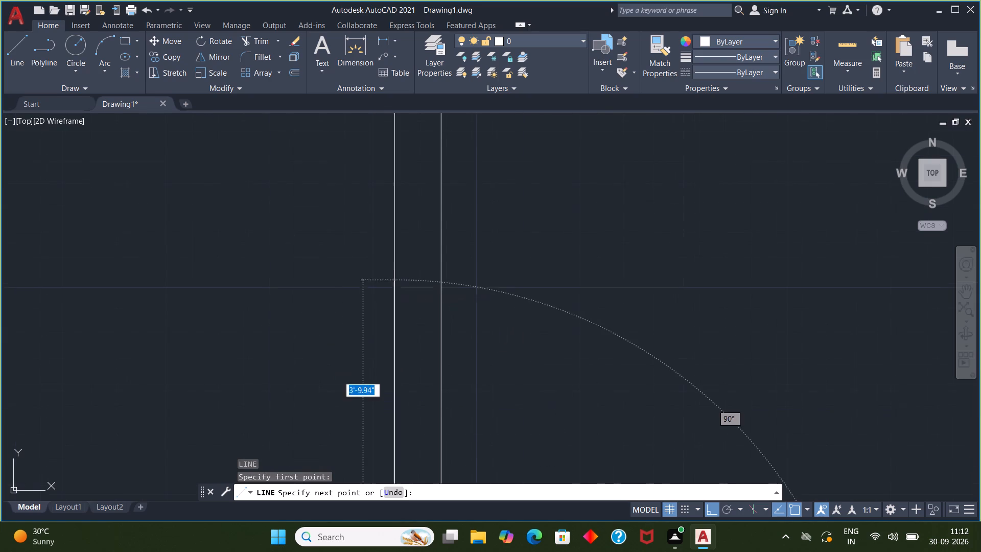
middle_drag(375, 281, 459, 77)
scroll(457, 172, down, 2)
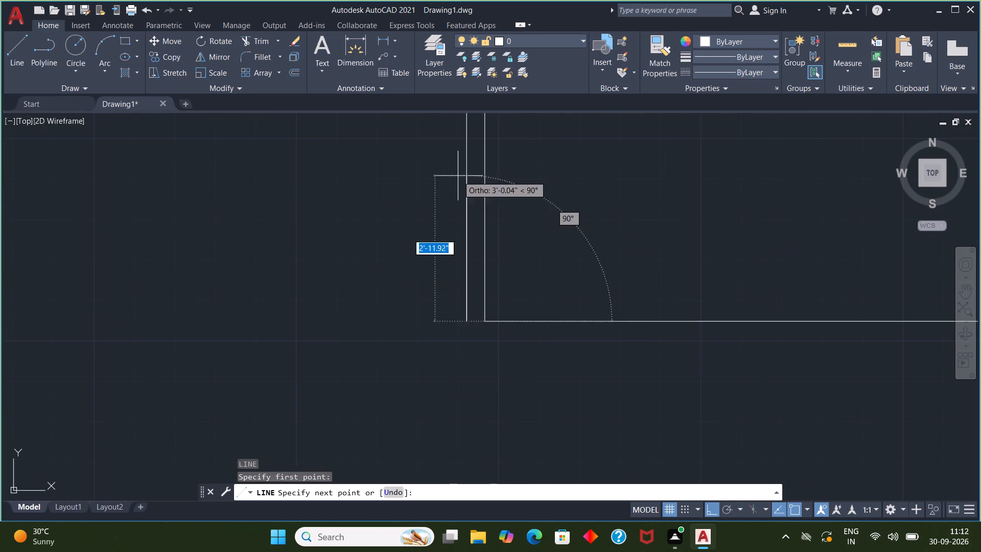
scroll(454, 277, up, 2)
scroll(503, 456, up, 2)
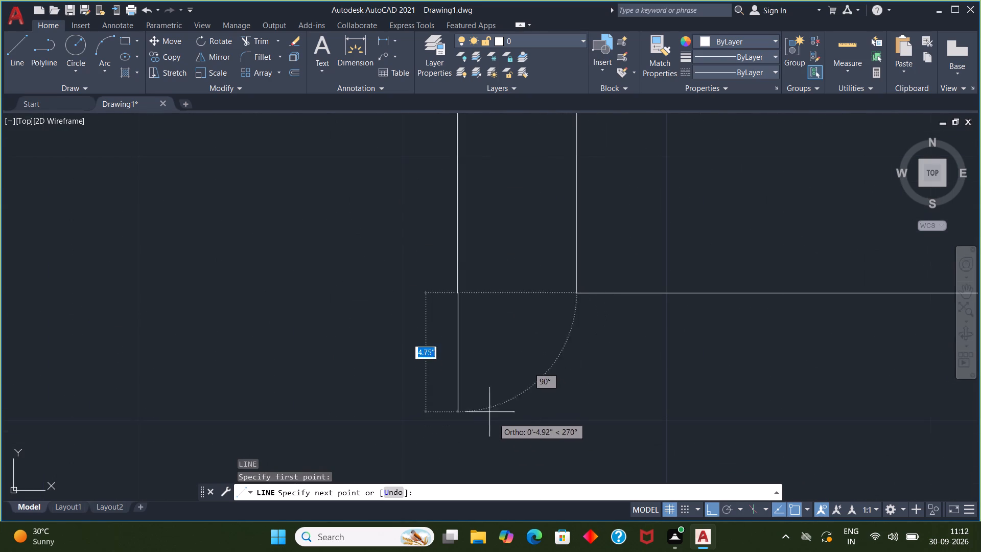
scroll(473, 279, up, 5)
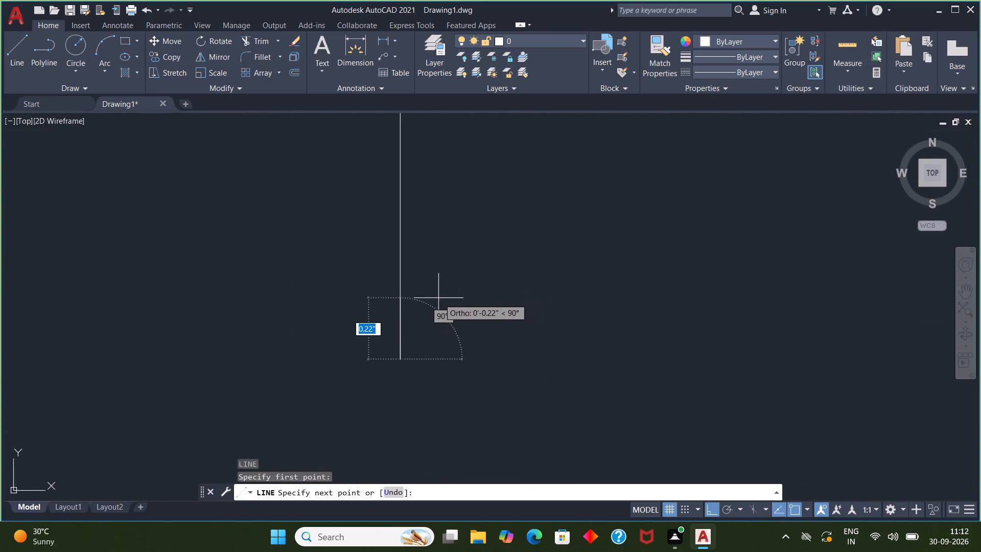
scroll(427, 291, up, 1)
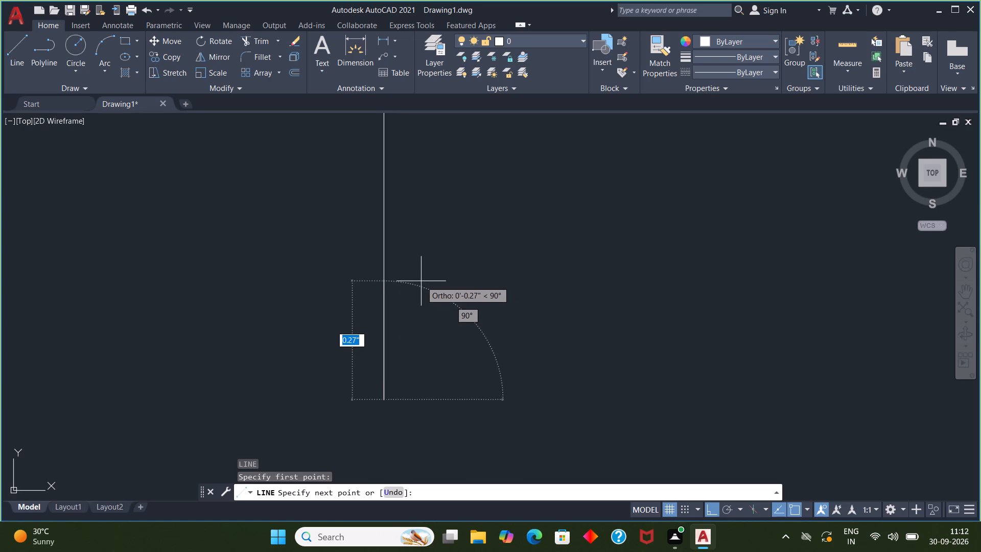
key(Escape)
Draw a line 3' up from the lower end of the offset partition line, continuing about 1'7" right across the wall.
key(l)
key(Return)
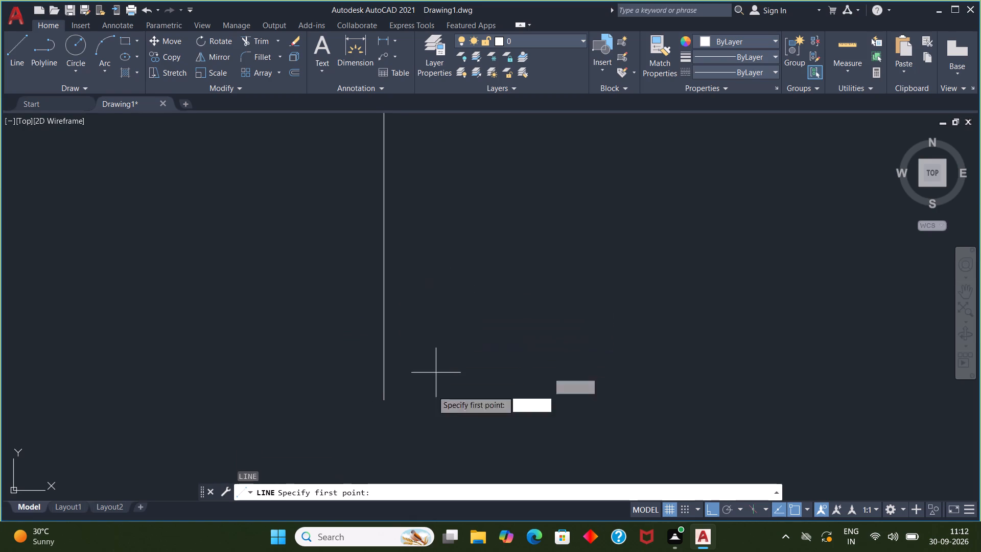
click(383, 400)
scroll(544, 351, down, 7)
scroll(501, 333, down, 2)
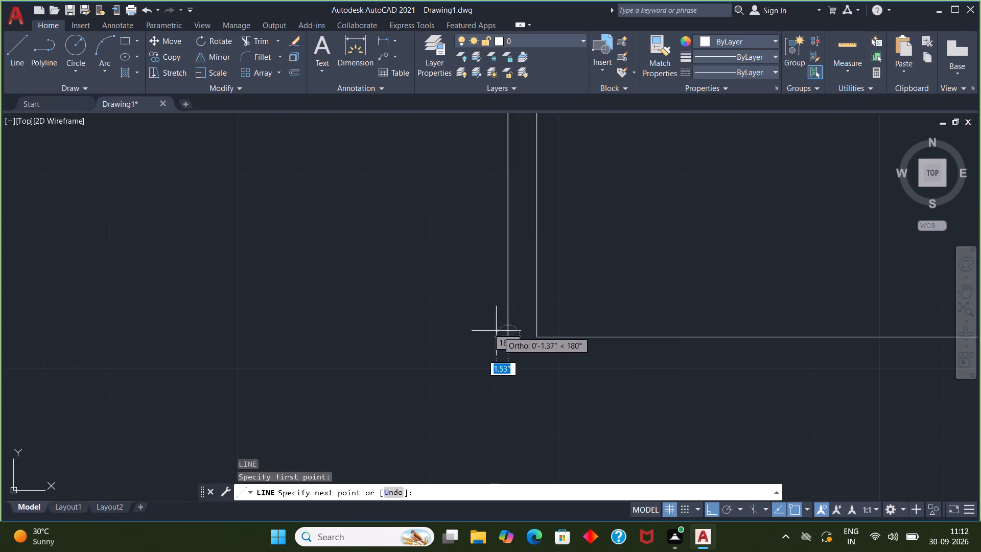
middle_drag(486, 328, 440, 392)
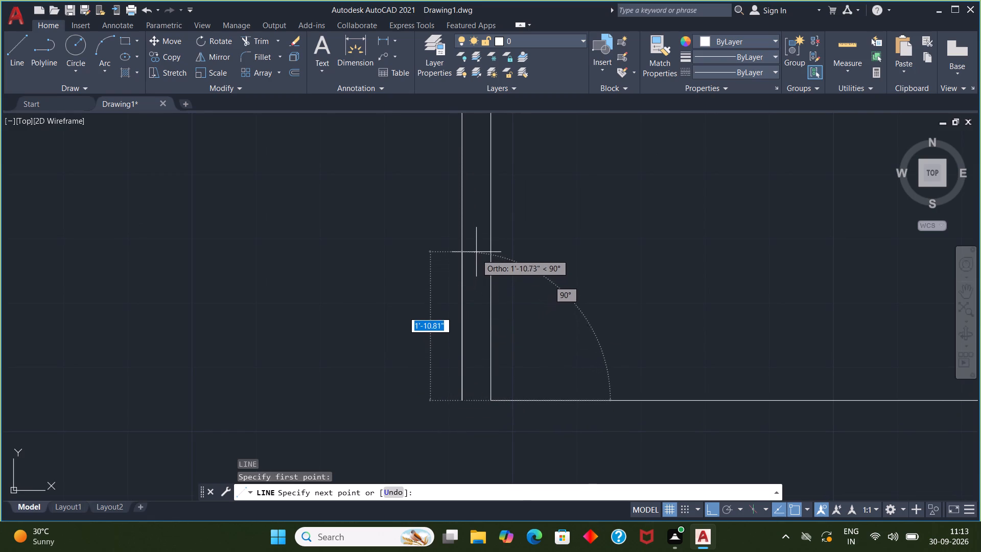
text(3')
key(Return)
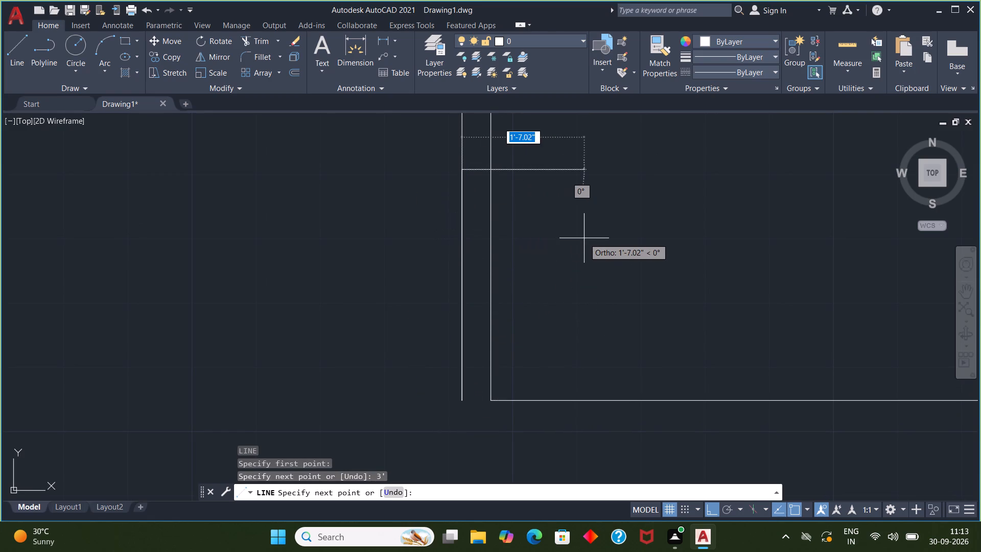
click(584, 238)
key(Escape)
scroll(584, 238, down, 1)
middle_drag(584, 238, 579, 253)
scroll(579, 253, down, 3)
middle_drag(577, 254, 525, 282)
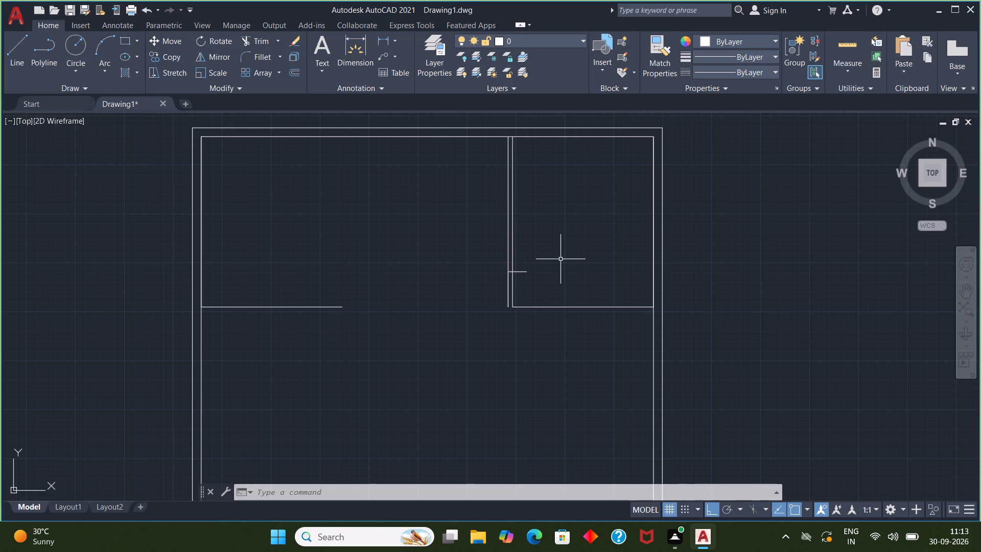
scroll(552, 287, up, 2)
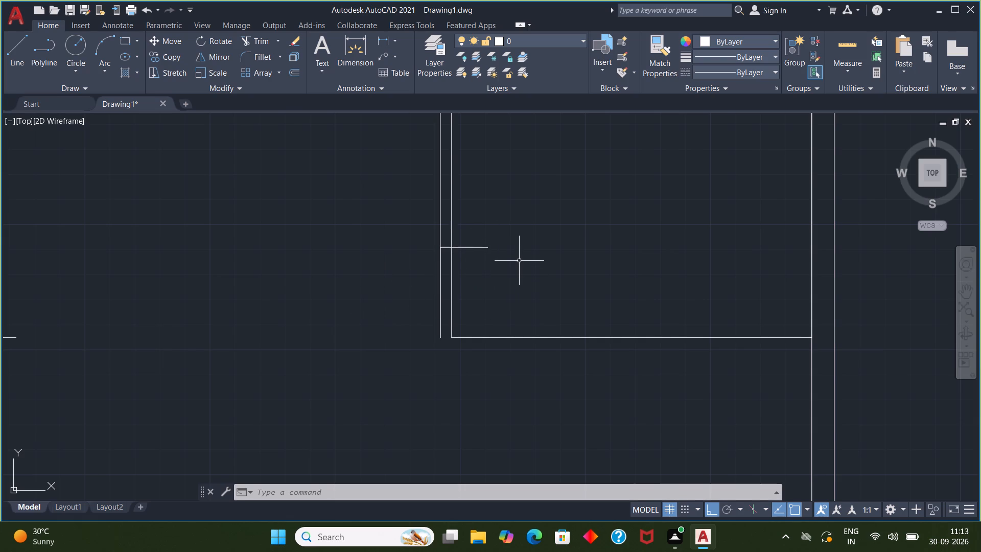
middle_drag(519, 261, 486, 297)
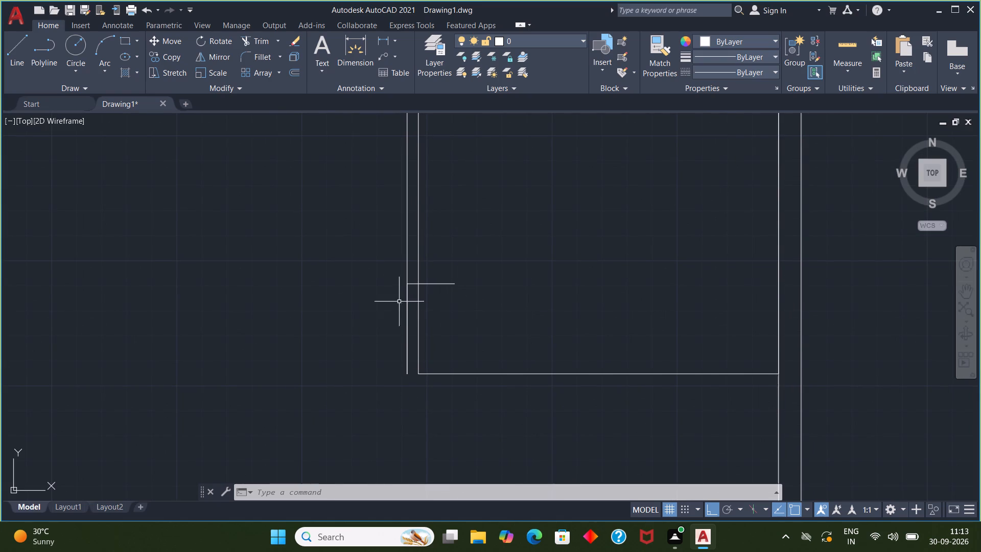
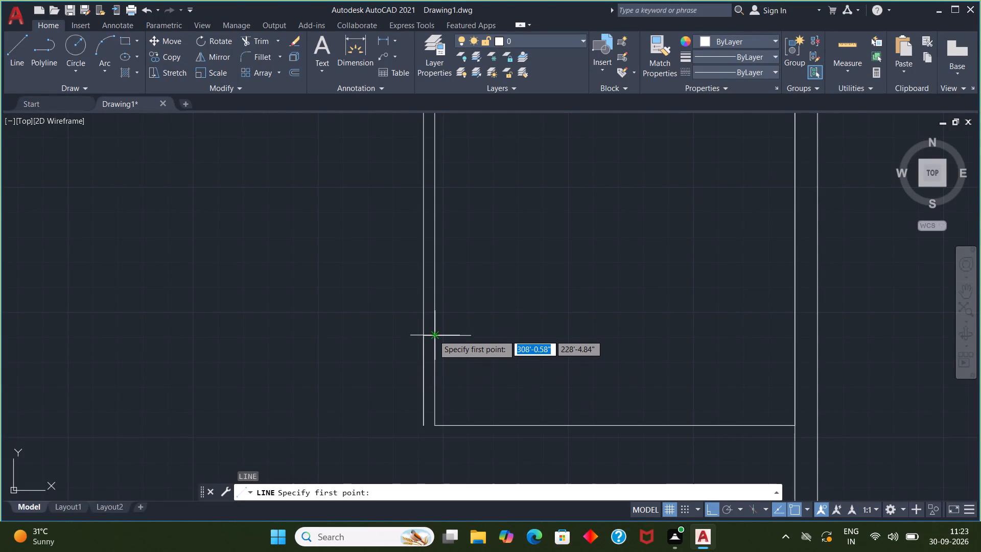
Draw a 150" line to the left from where the short marker line crosses the top-right room's left wall line.
scroll(434, 335, up, 4)
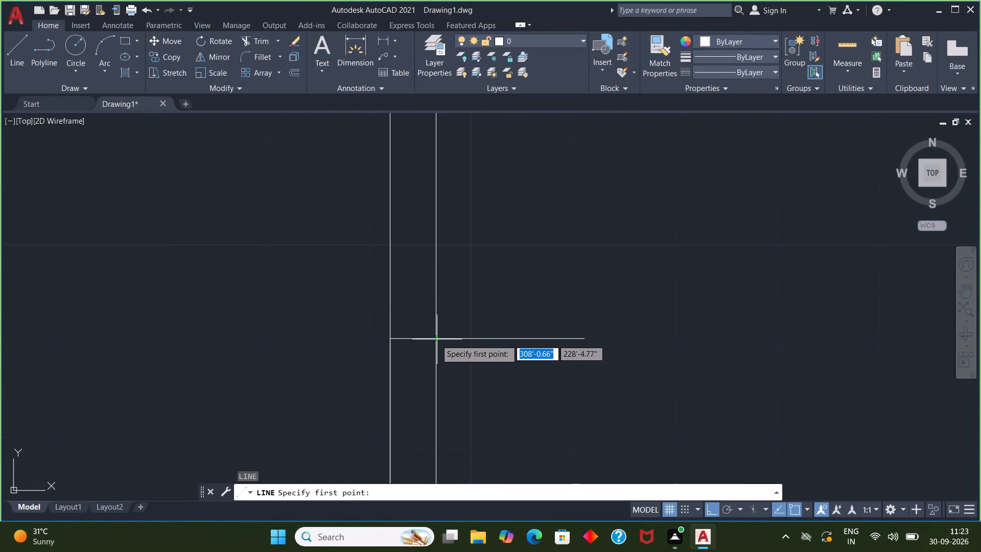
click(435, 339)
scroll(176, 382, down, 2)
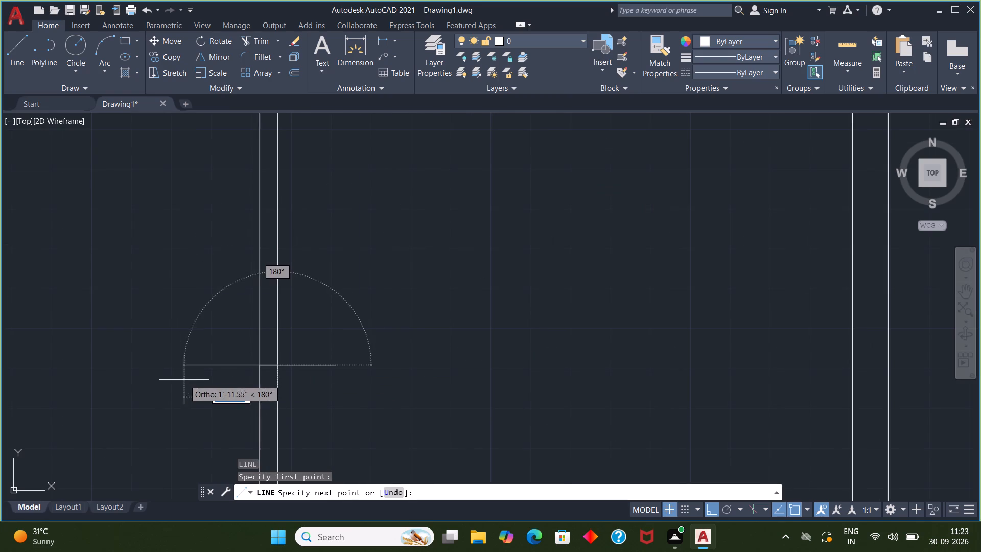
text(150)
key(shift+quotedbl)
key(Return)
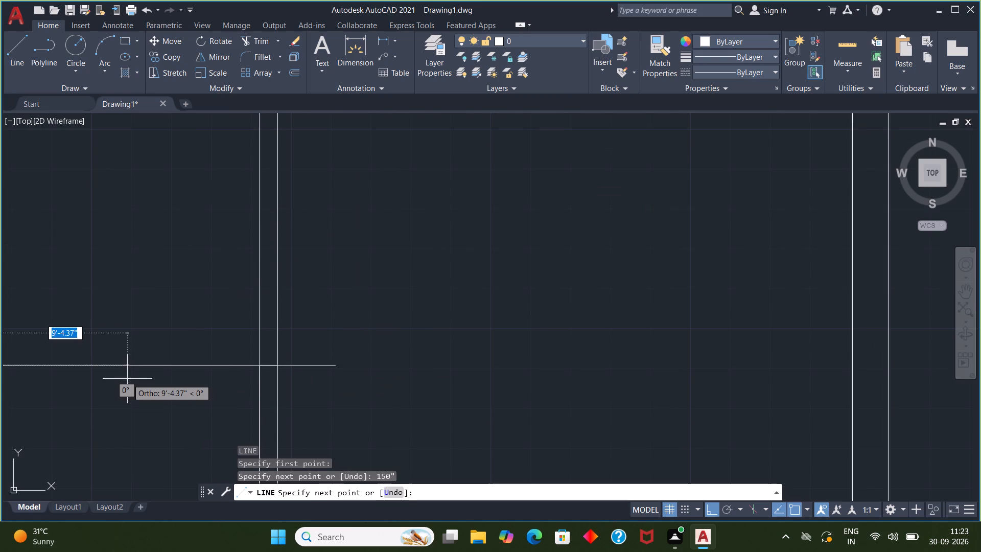
key(Escape)
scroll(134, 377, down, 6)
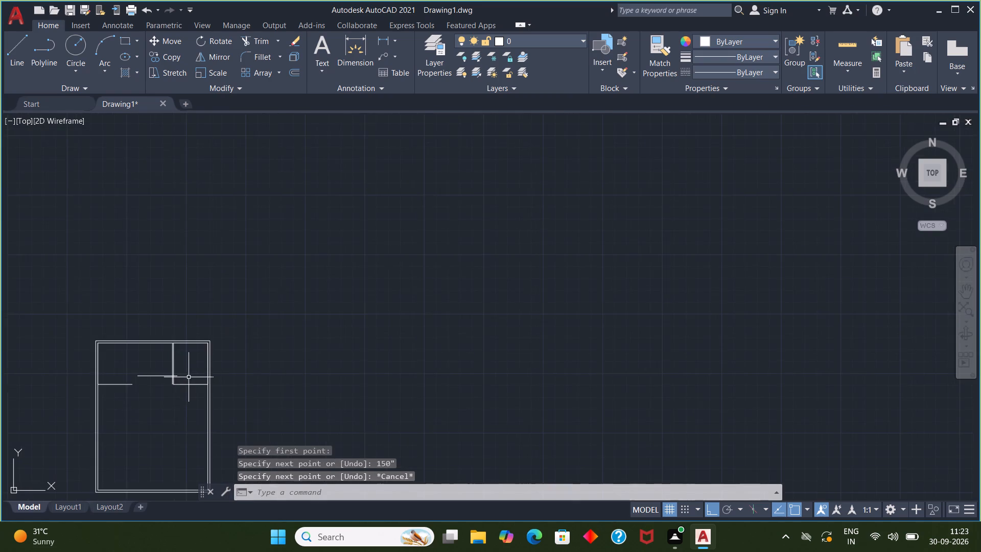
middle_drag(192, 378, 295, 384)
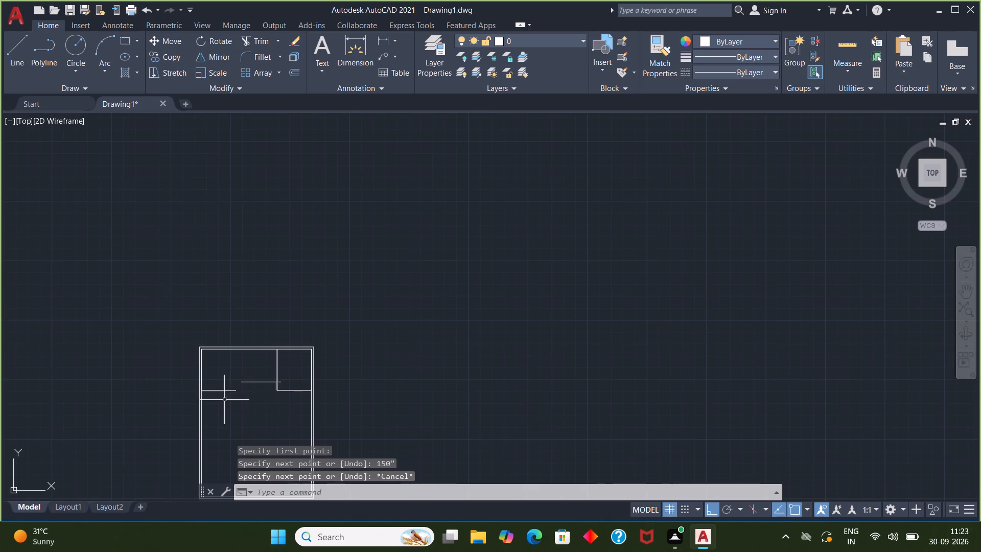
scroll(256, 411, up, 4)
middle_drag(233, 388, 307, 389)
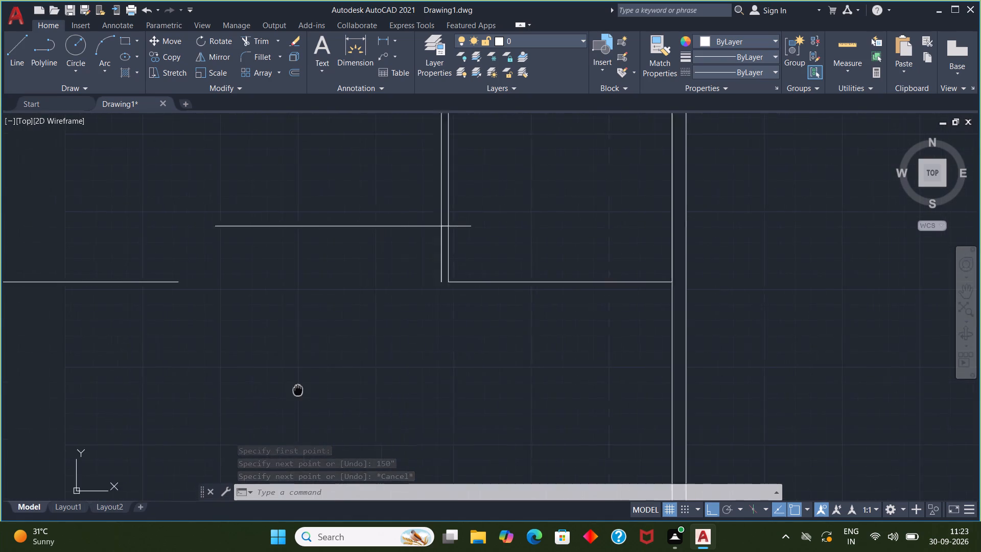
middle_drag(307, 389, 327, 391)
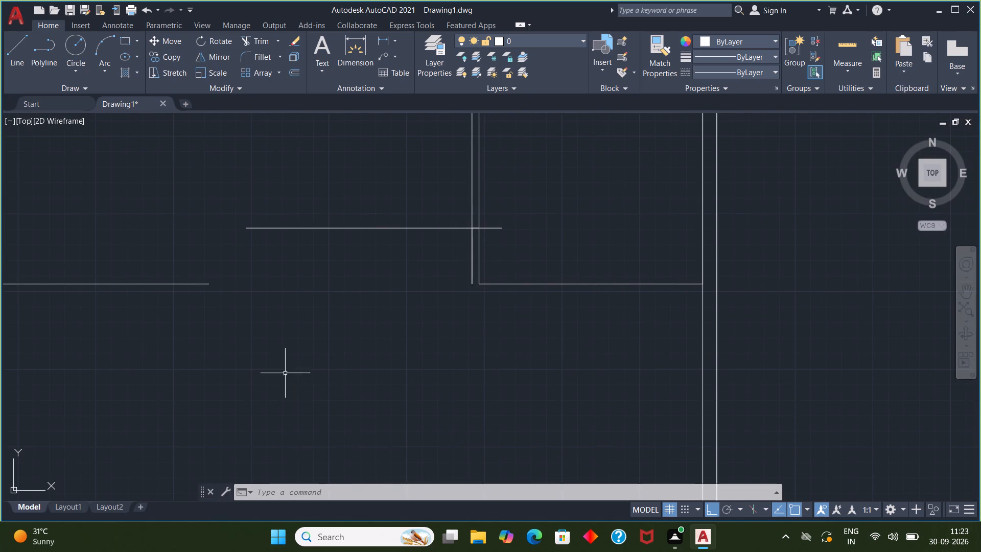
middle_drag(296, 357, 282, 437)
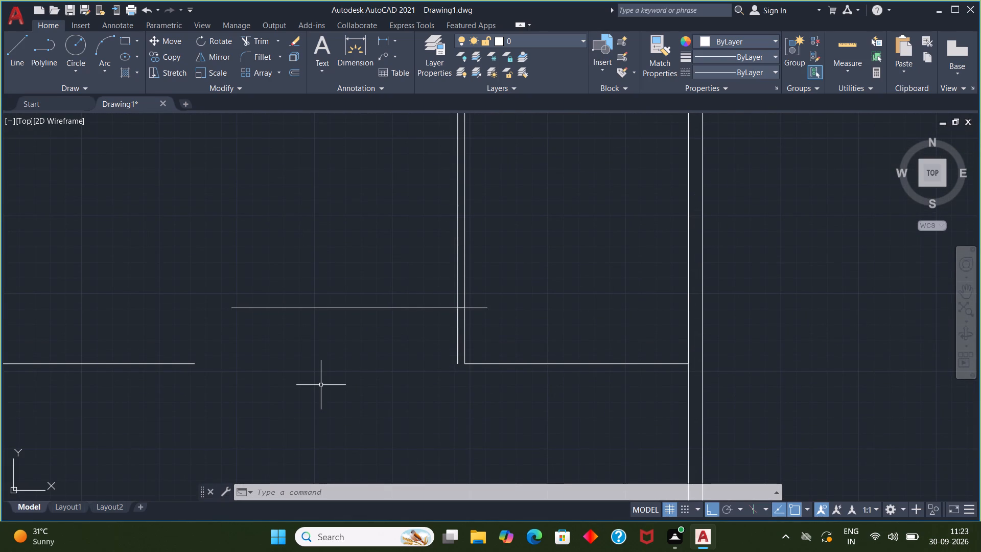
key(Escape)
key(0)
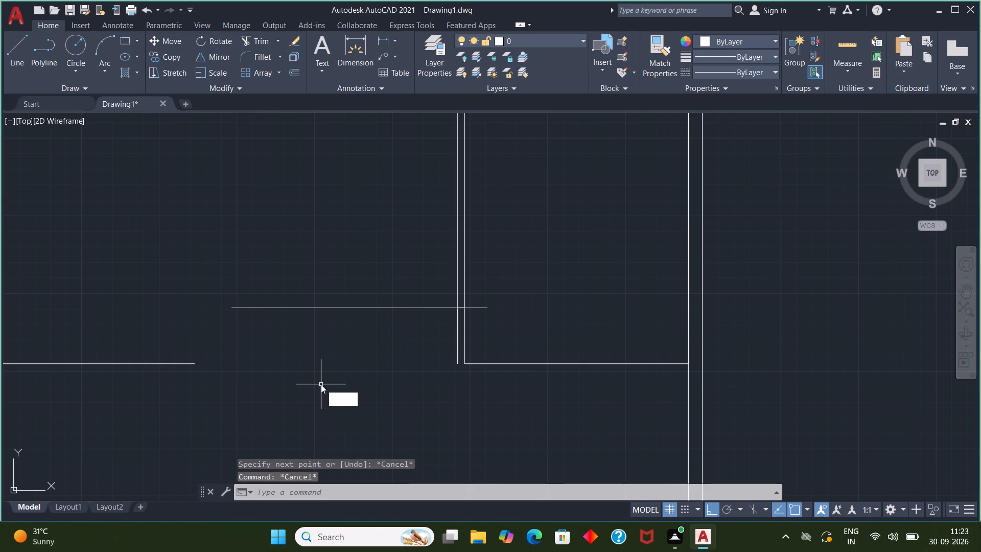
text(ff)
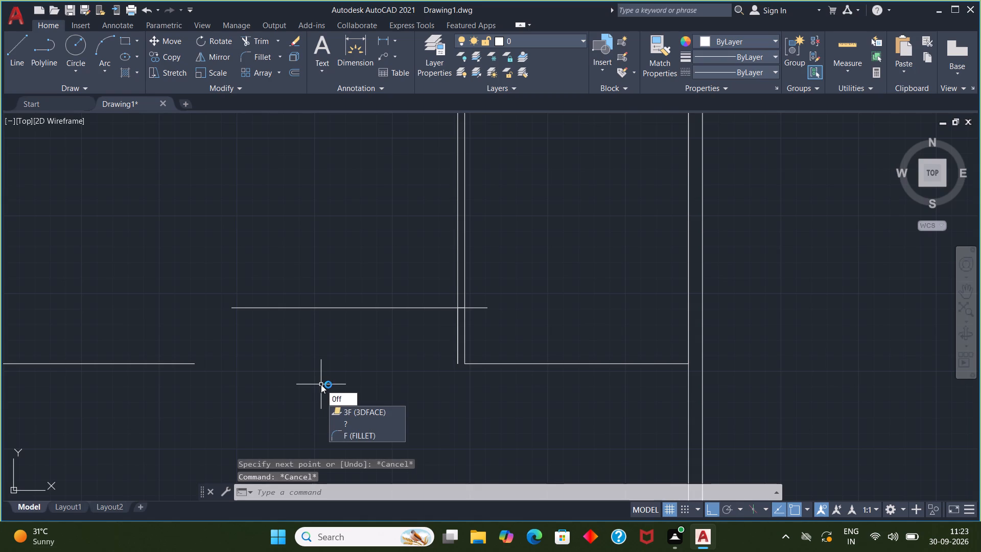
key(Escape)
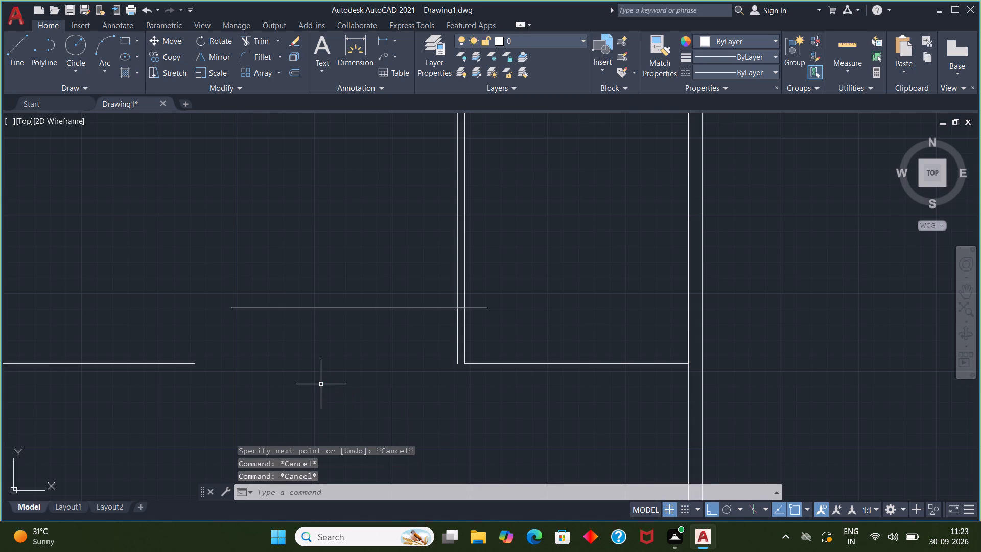
Offset the 150" horizontal line 4.5" upward to form a partition wall.
key(o)
click(360, 414)
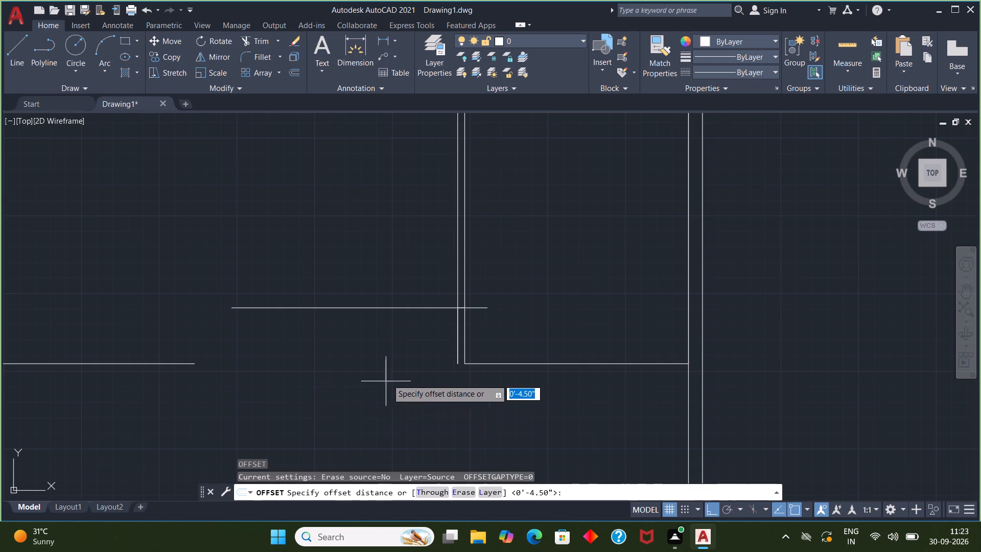
scroll(465, 307, up, 4)
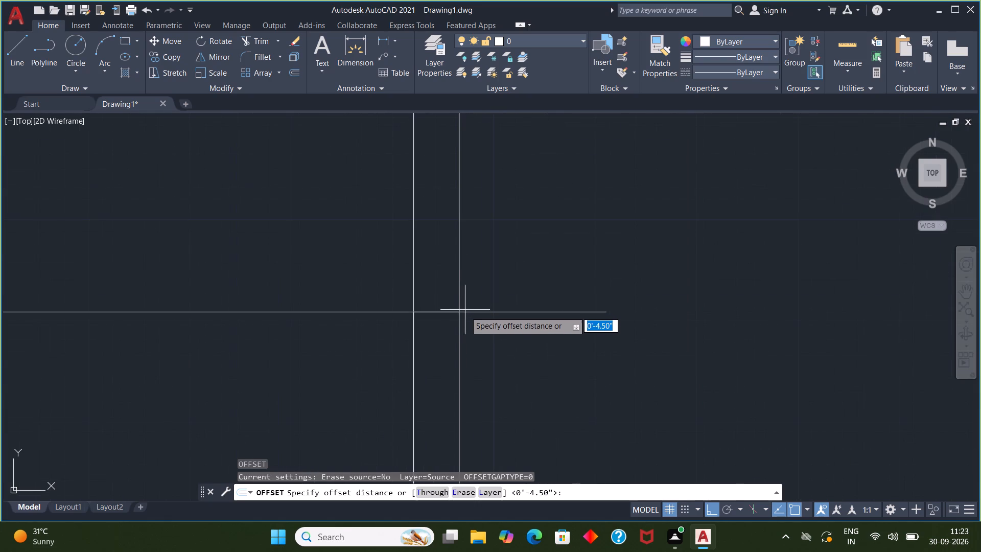
click(458, 311)
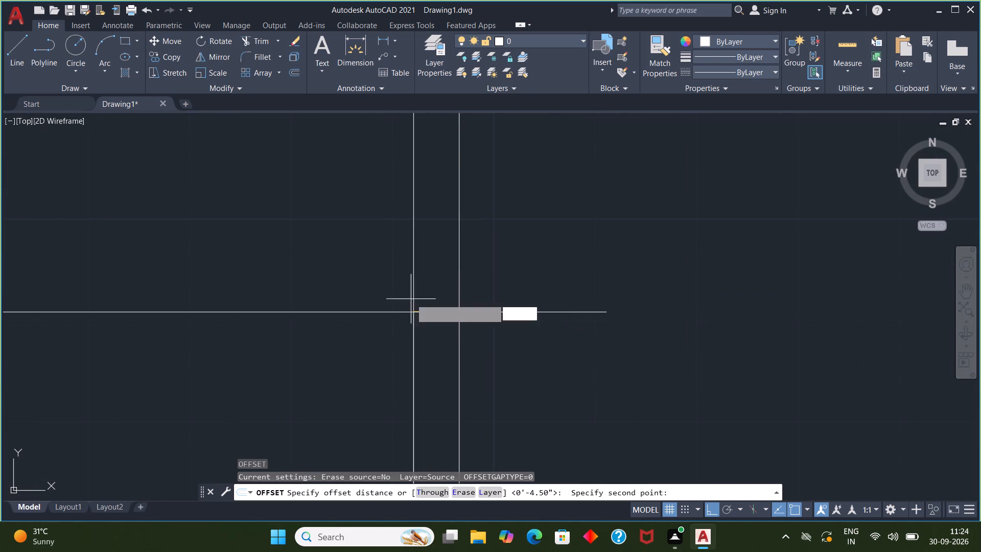
text(405)
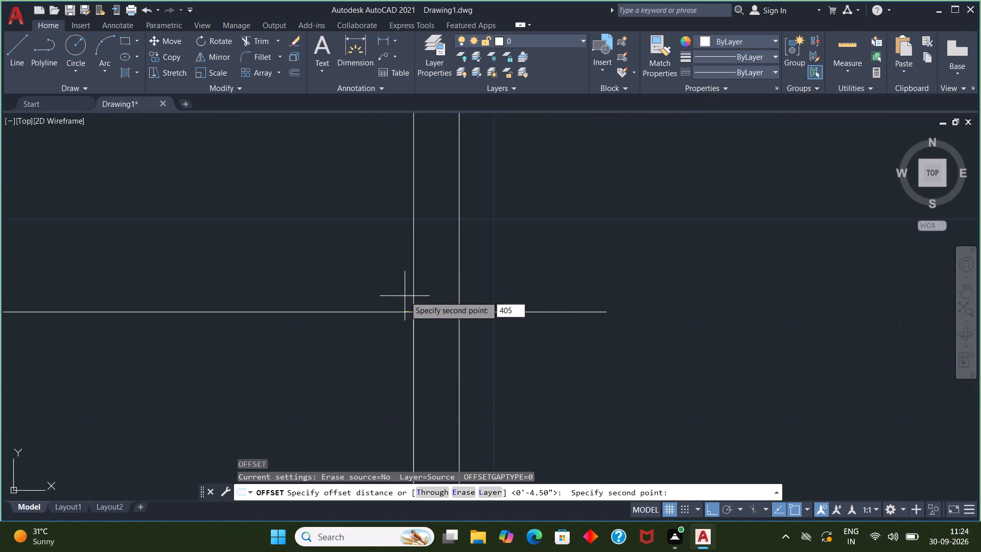
key(BackSpace)
key(BackSpace)
text(.5)
key(shift+quotedbl)
key(Return)
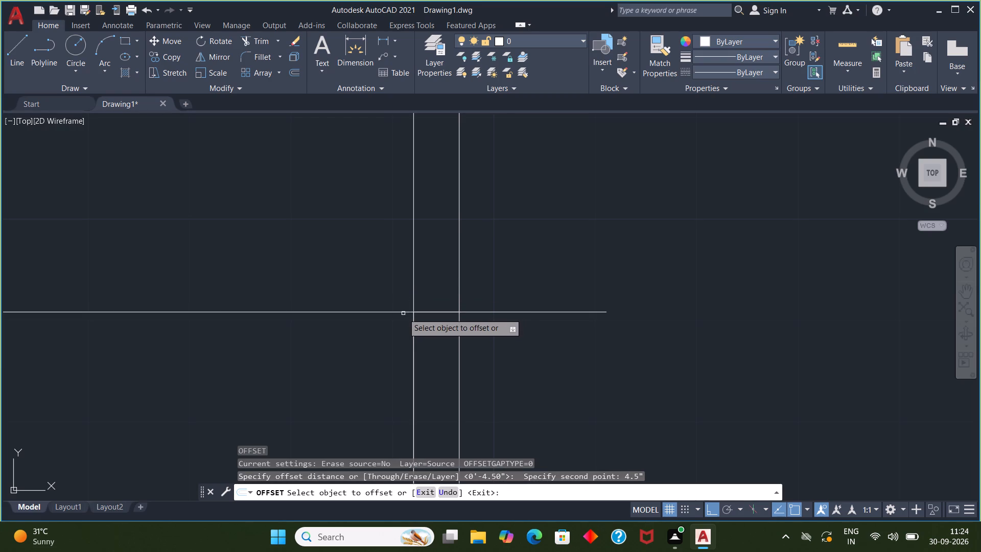
click(402, 313)
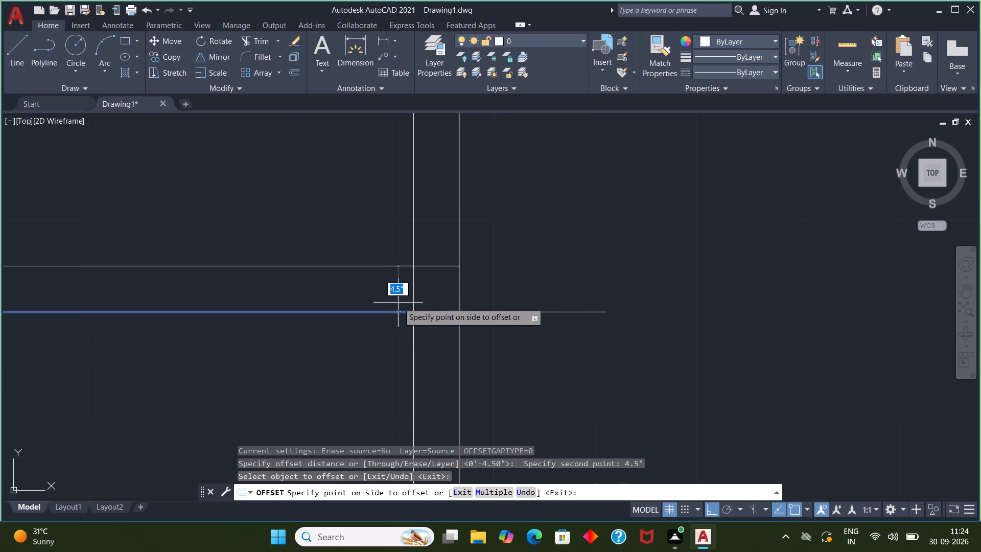
scroll(398, 303, down, 5)
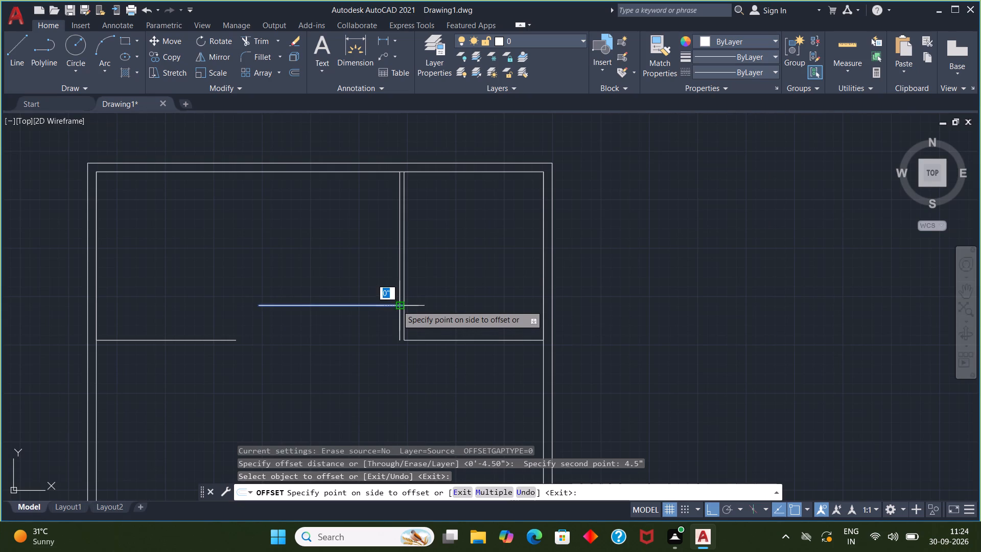
scroll(395, 302, up, 2)
click(394, 302)
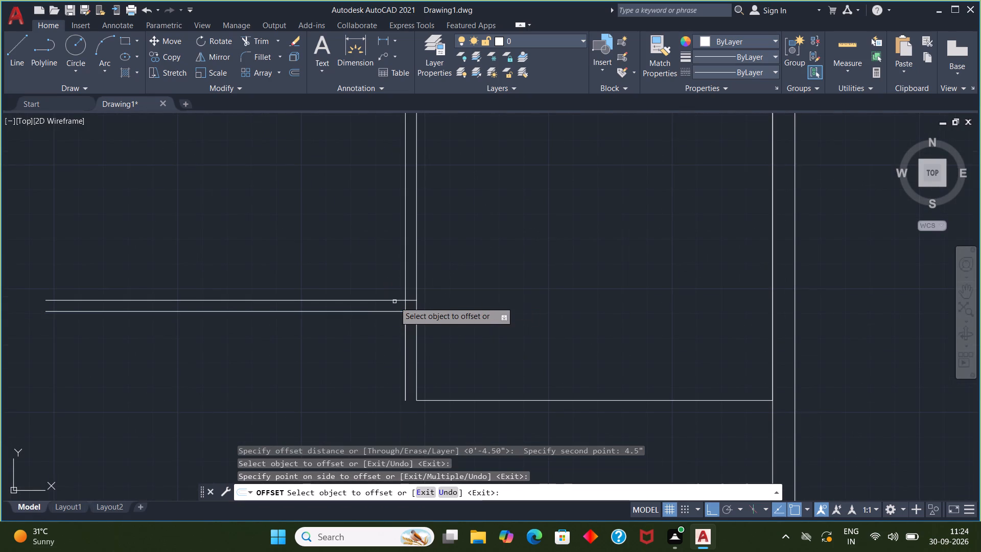
key(Escape)
Draw room lines from the upper partition line's right end: 6' up, 150" left, and down to the lower partition line's left end.
middle_drag(372, 337, 345, 382)
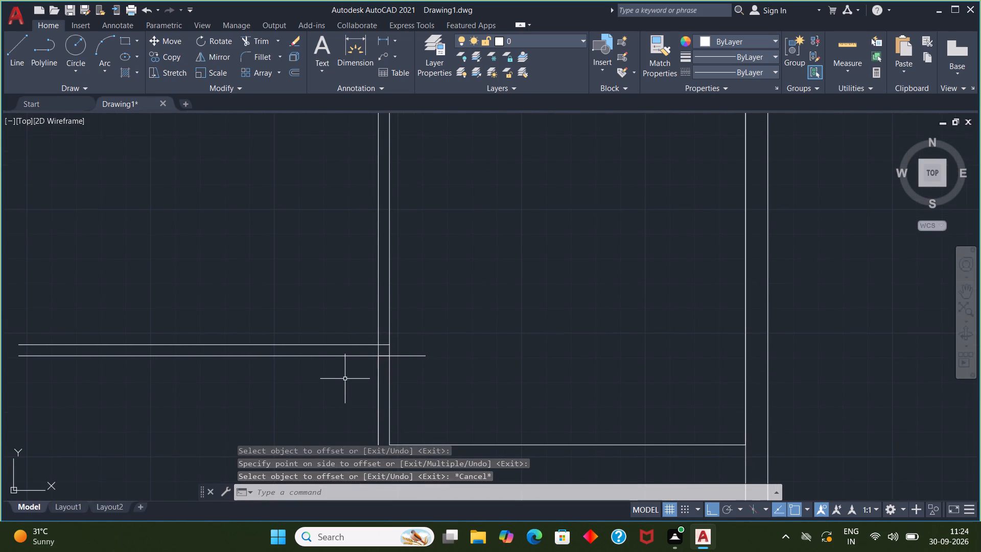
key(l)
key(Return)
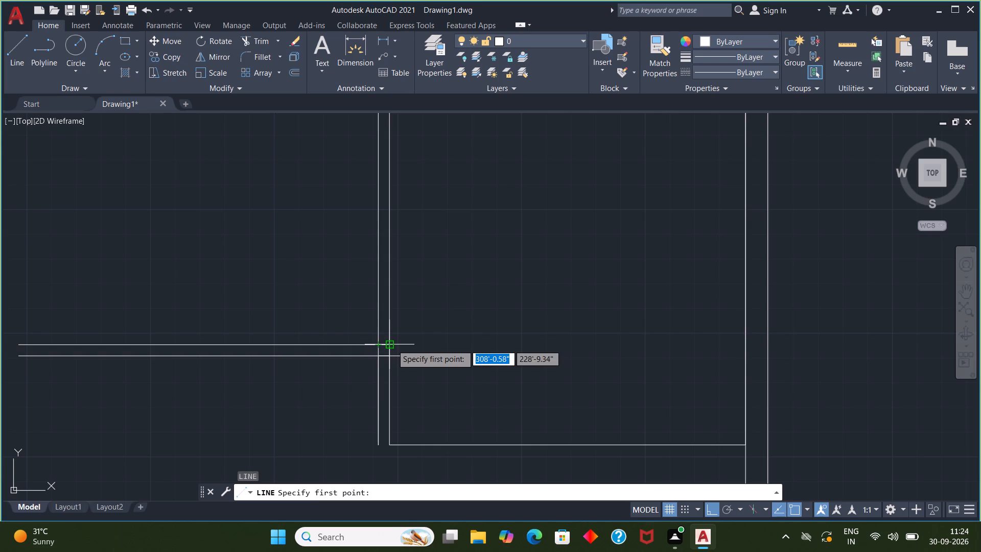
click(392, 344)
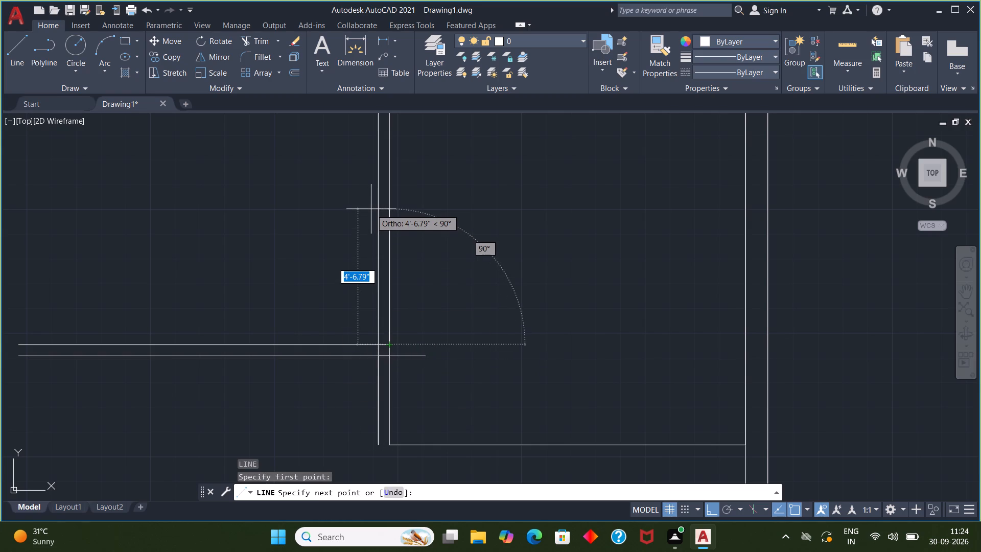
key(6)
key(apostrophe)
key(Return)
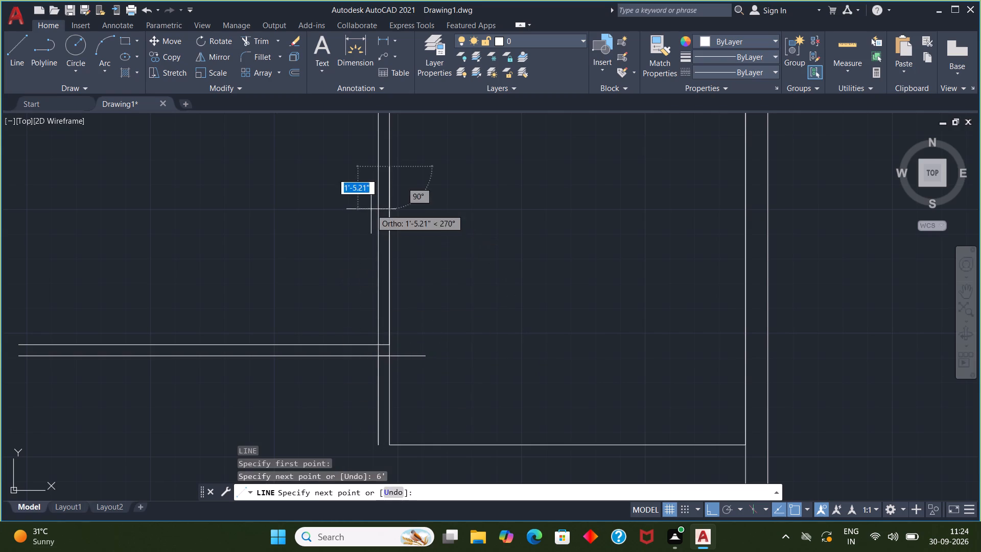
scroll(275, 221, down, 2)
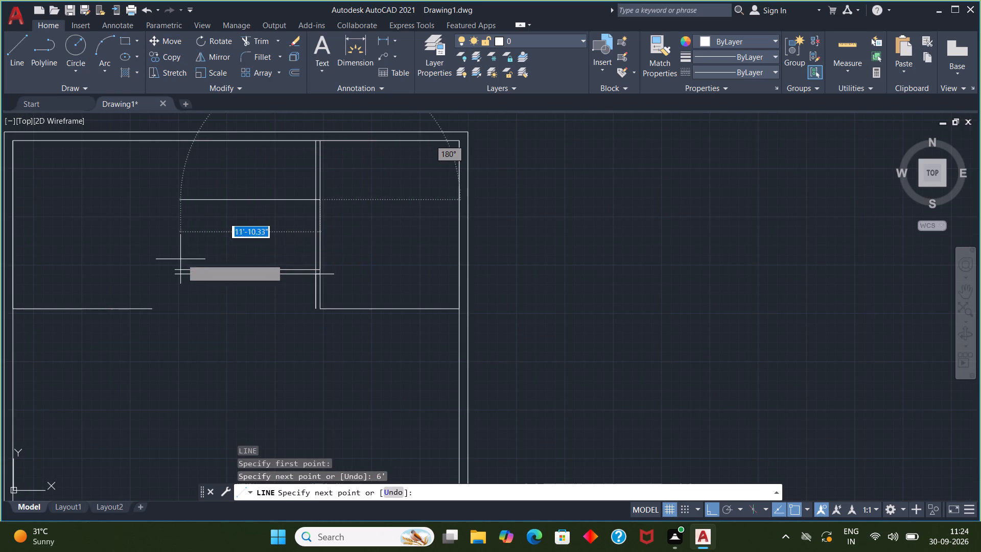
text(15)
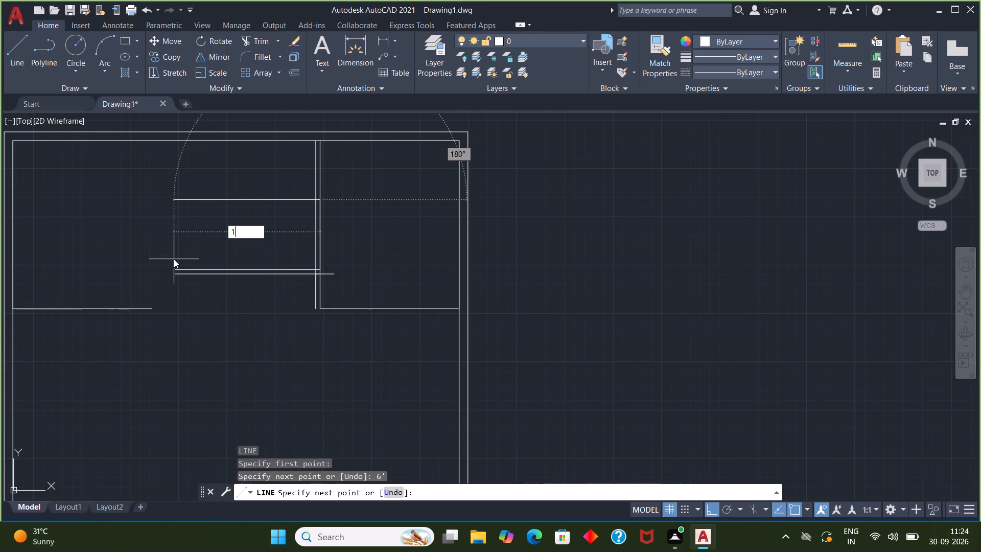
key(0)
key(shift+quotedbl)
key(Return)
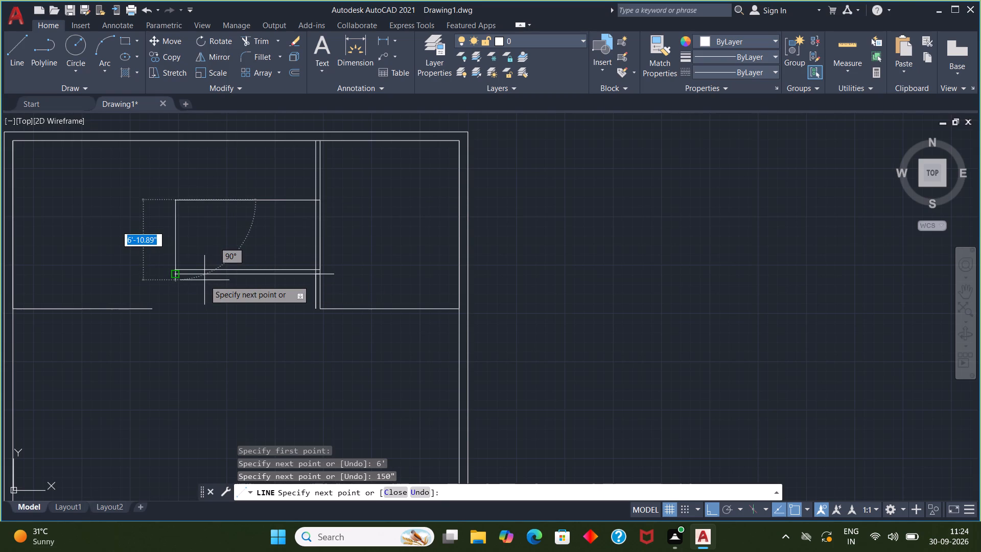
scroll(199, 279, up, 2)
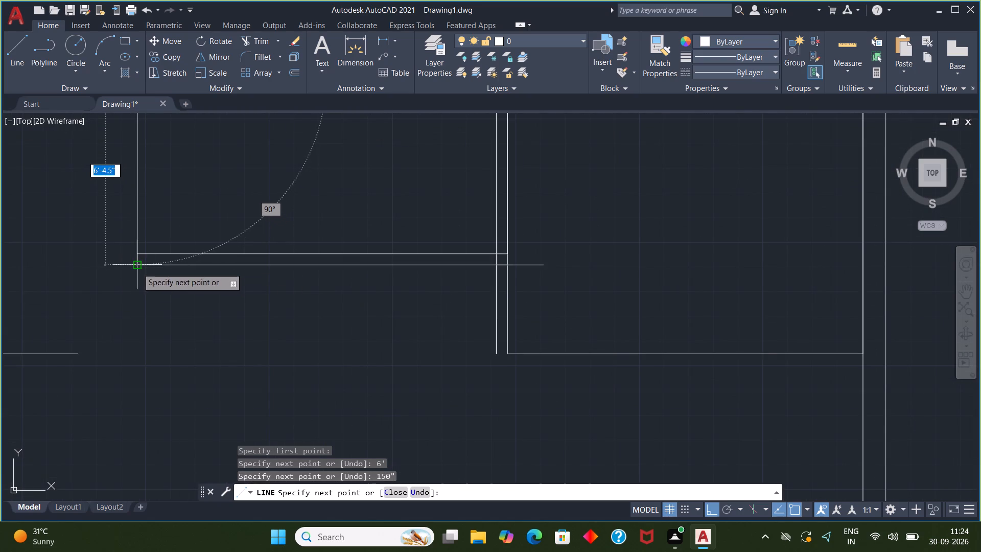
click(138, 266)
key(Escape)
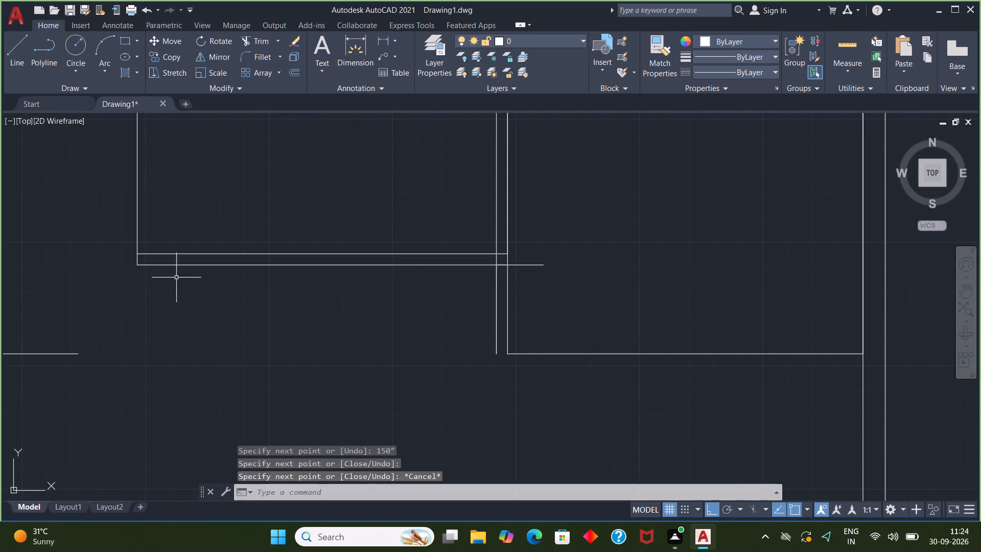
Draw a 6'7.5" line left along the middle room's bottom edge, starting where that edge meets the vertical partition's left line.
middle_drag(198, 285, 180, 374)
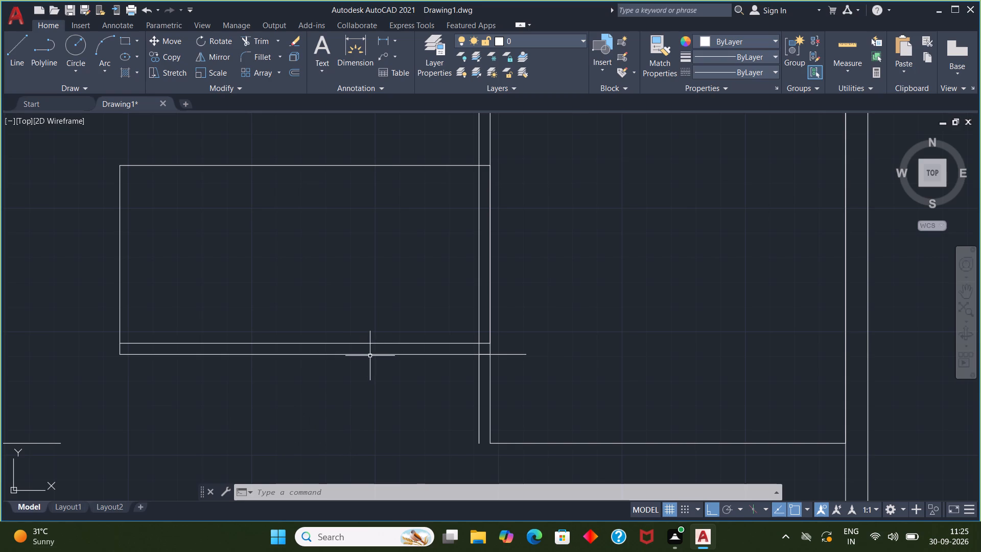
key(l)
key(Return)
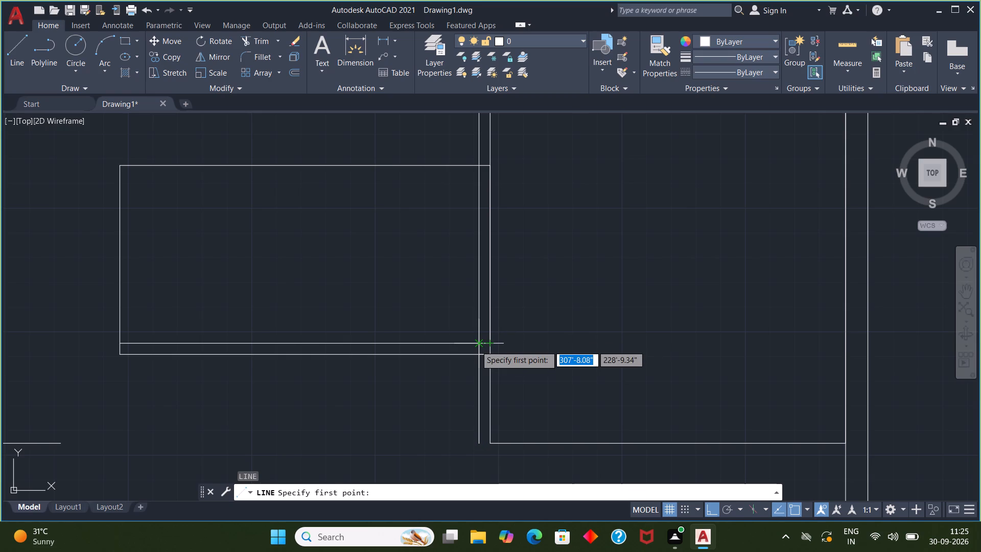
click(476, 346)
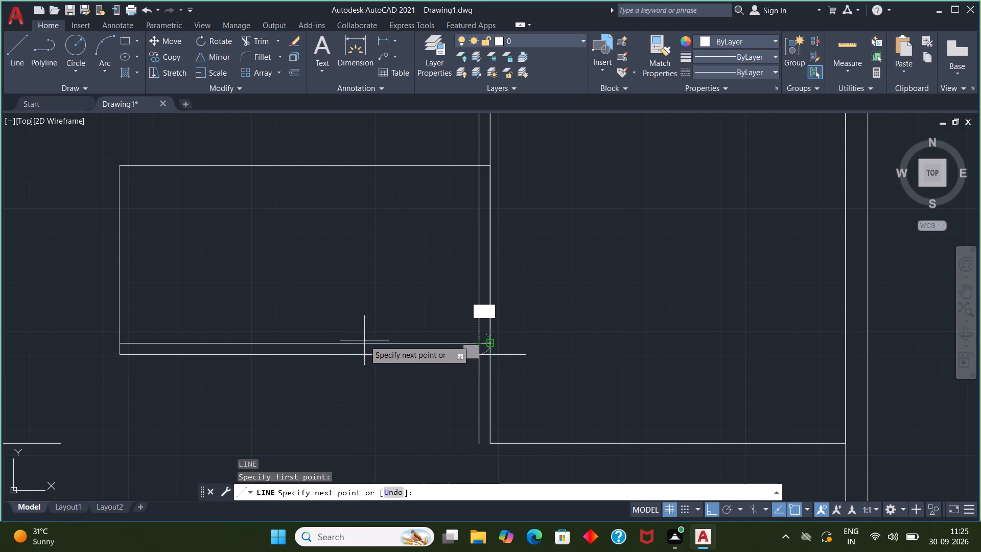
key(6)
key(apostrophe)
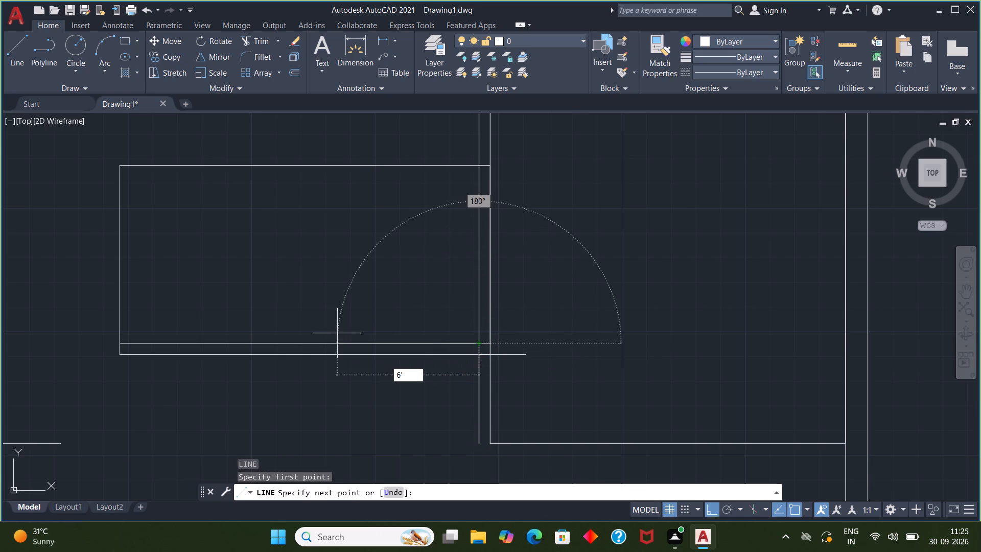
text(7.5)
key(shift+quotedbl)
key(Return)
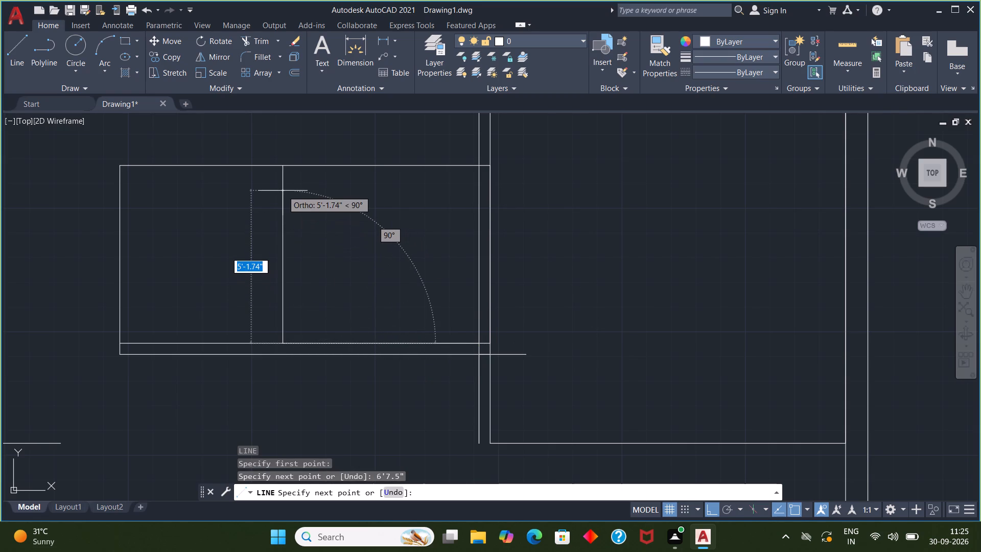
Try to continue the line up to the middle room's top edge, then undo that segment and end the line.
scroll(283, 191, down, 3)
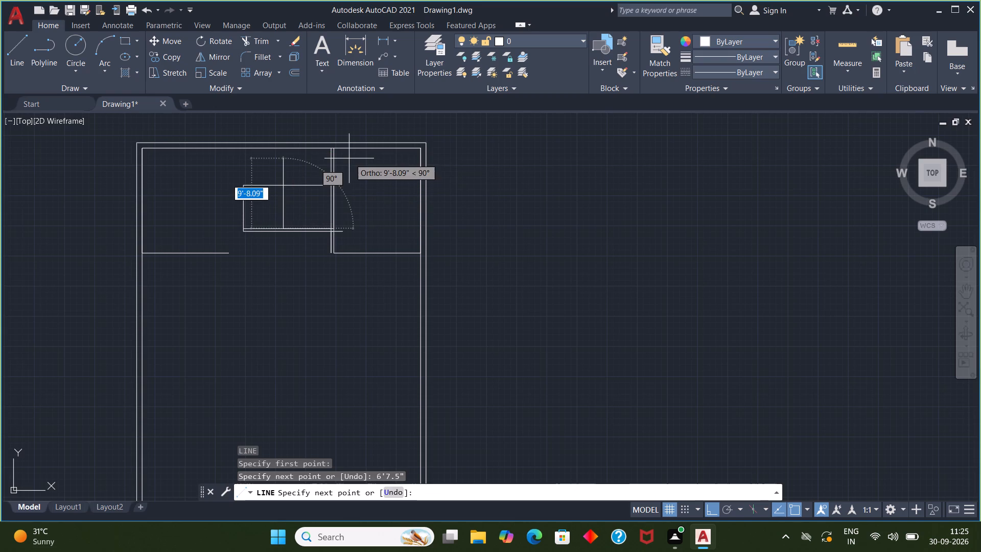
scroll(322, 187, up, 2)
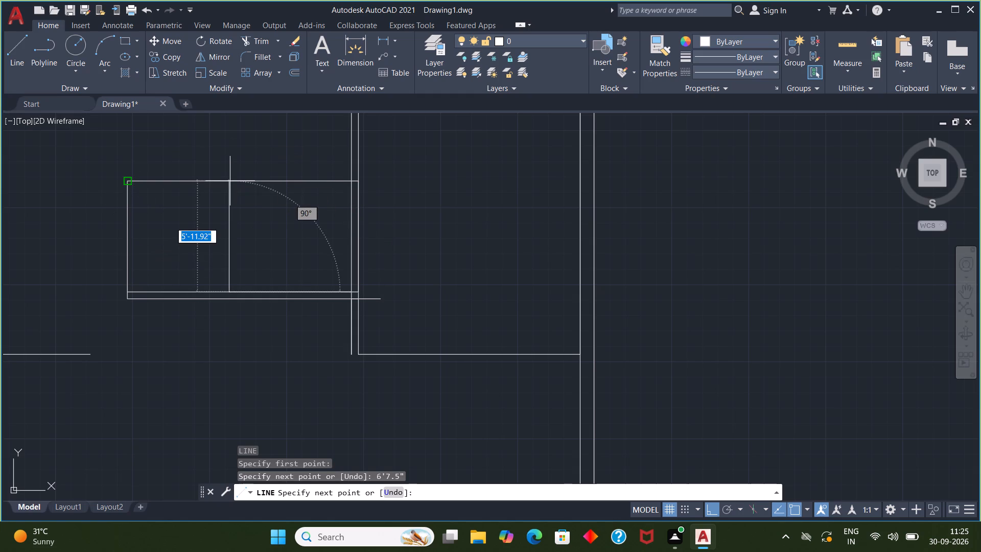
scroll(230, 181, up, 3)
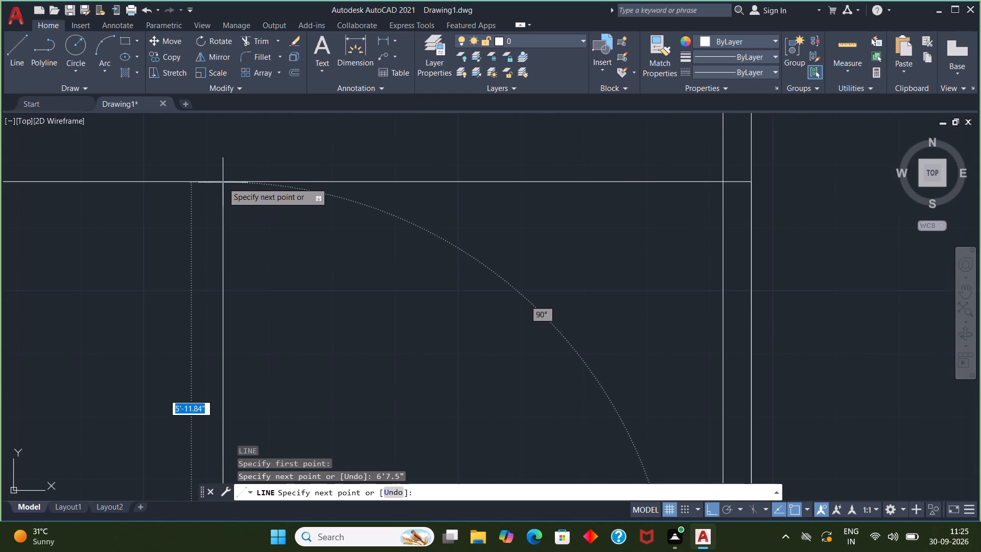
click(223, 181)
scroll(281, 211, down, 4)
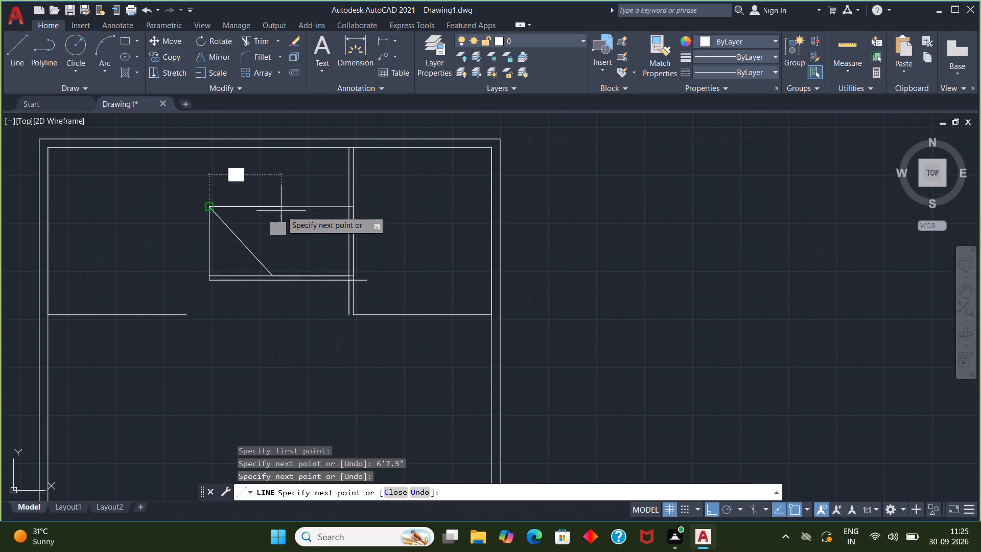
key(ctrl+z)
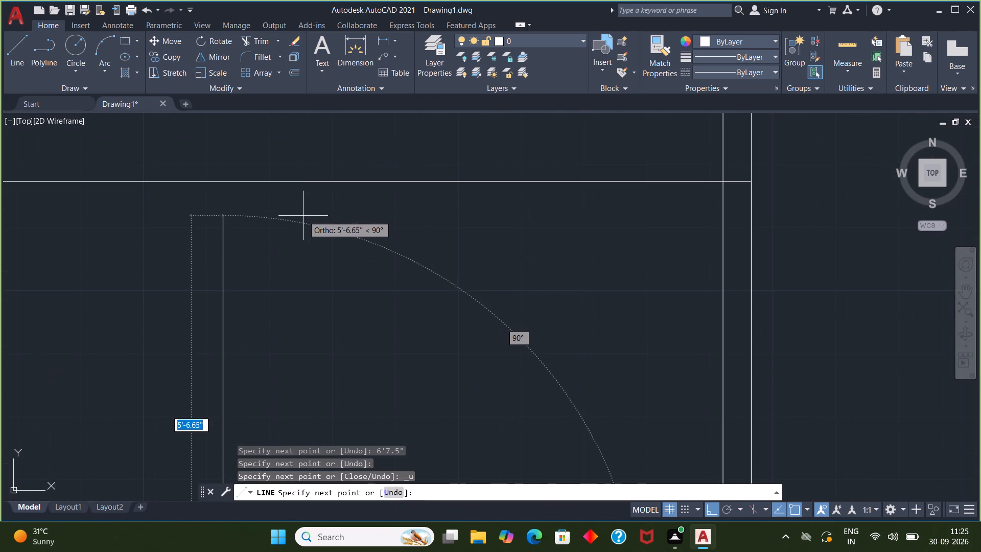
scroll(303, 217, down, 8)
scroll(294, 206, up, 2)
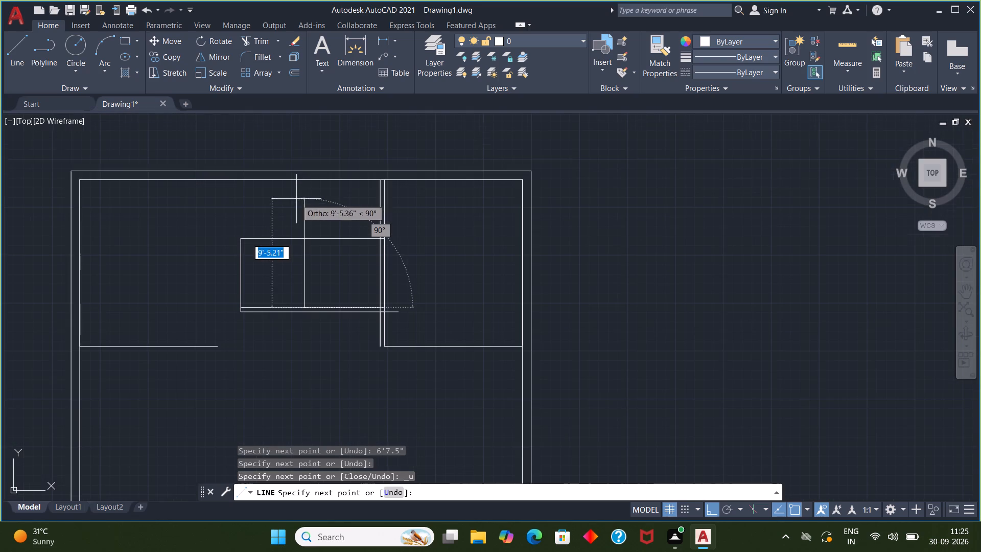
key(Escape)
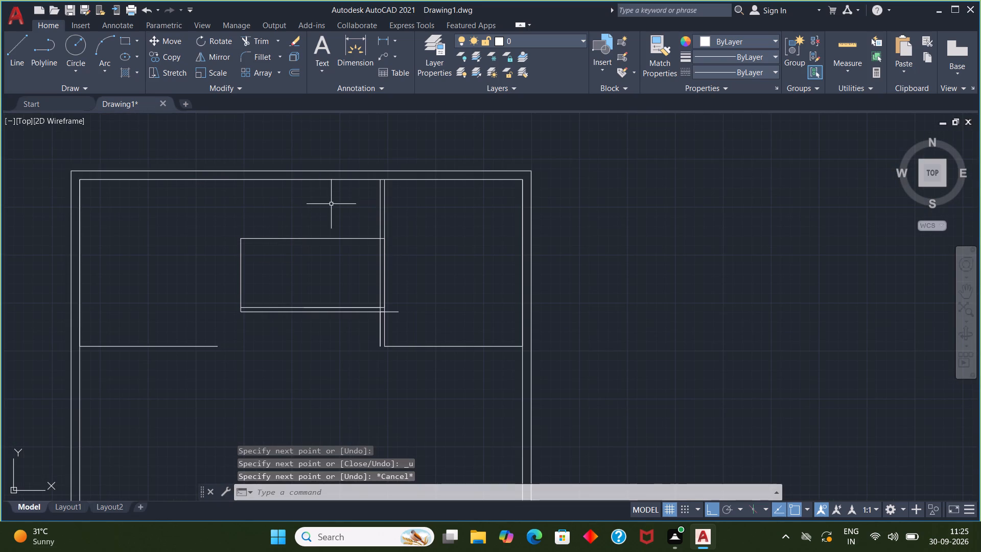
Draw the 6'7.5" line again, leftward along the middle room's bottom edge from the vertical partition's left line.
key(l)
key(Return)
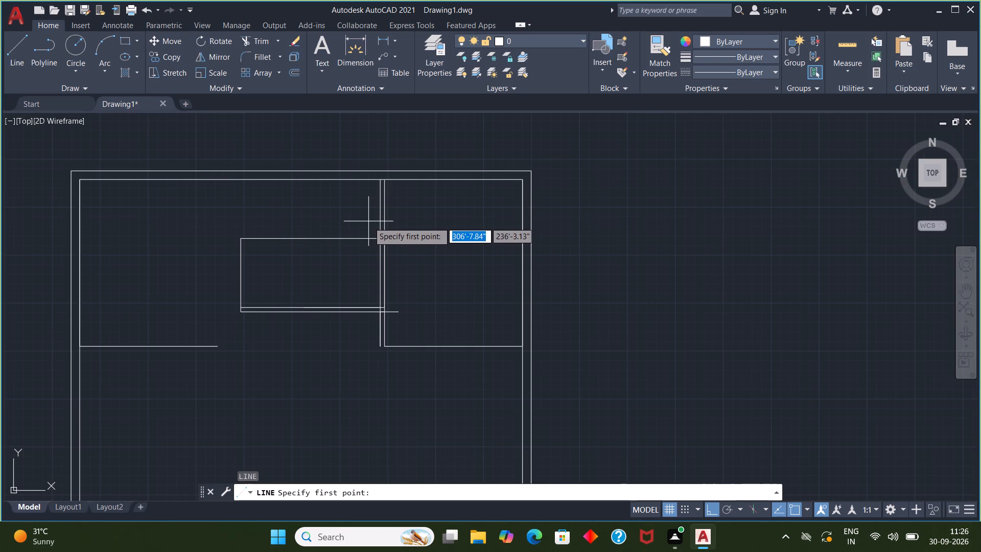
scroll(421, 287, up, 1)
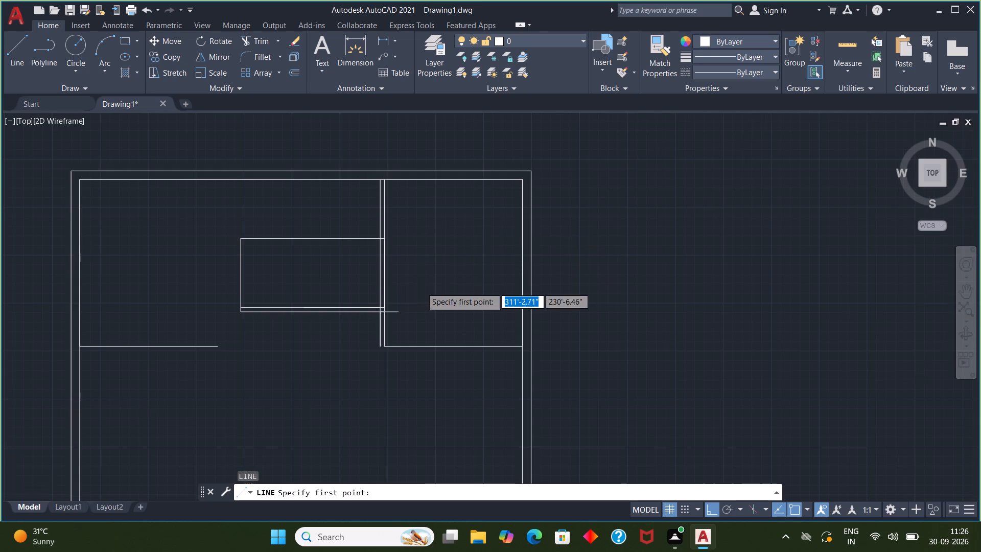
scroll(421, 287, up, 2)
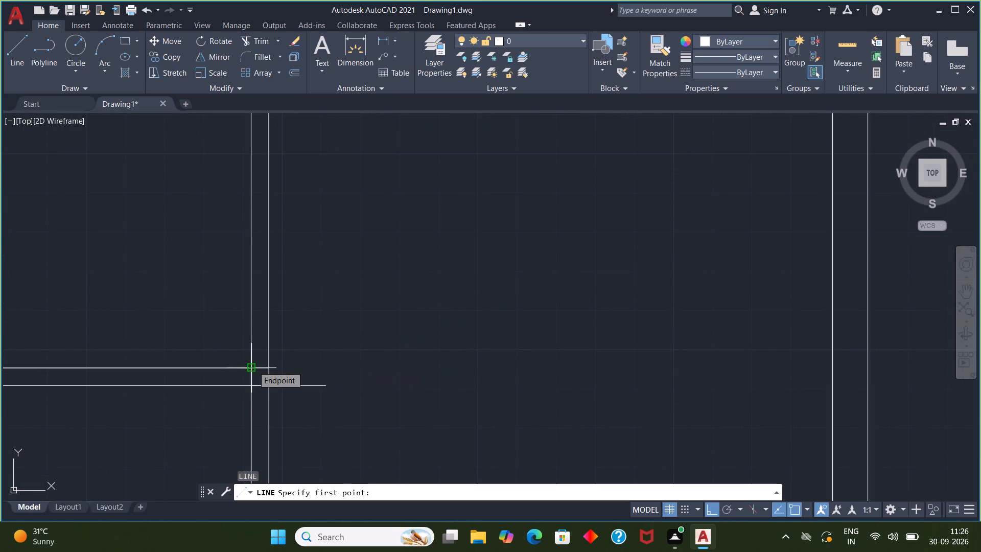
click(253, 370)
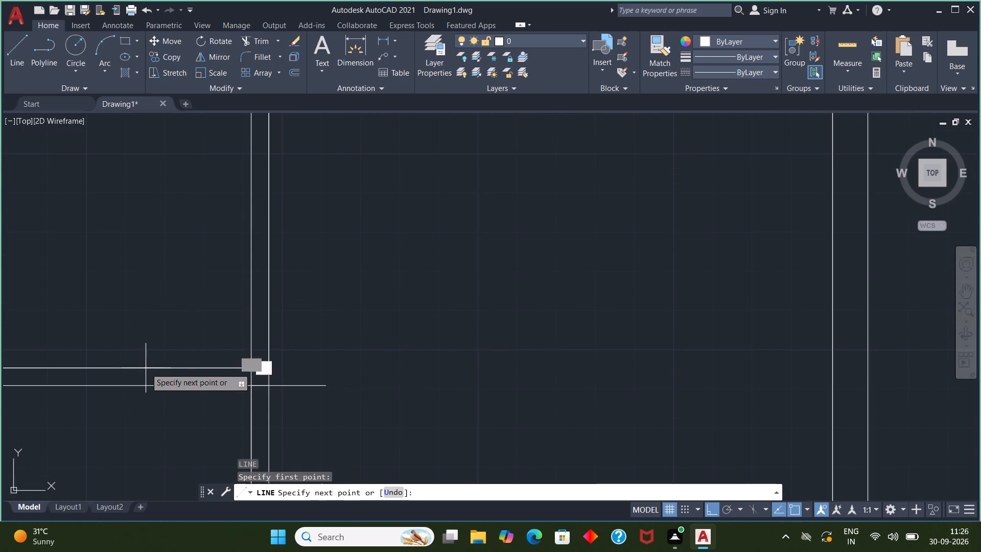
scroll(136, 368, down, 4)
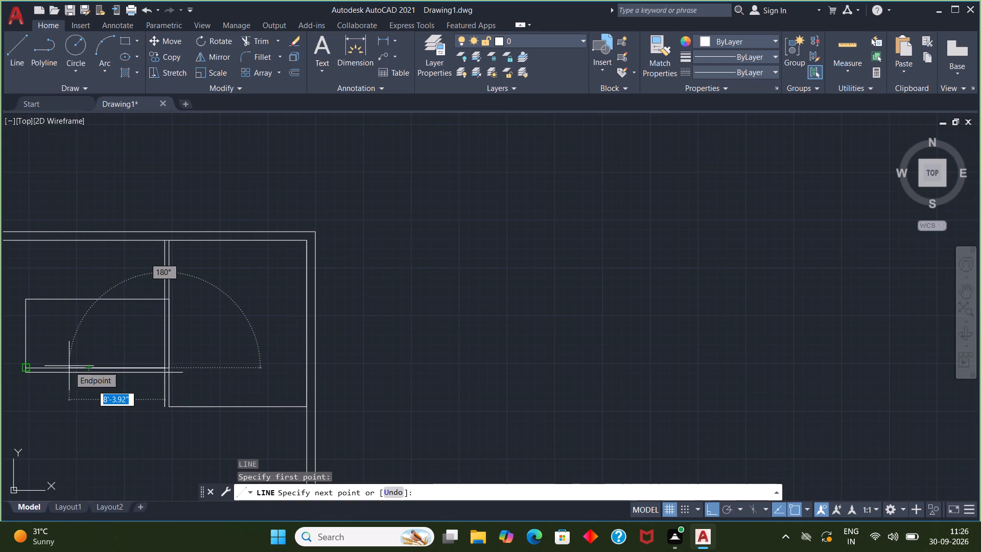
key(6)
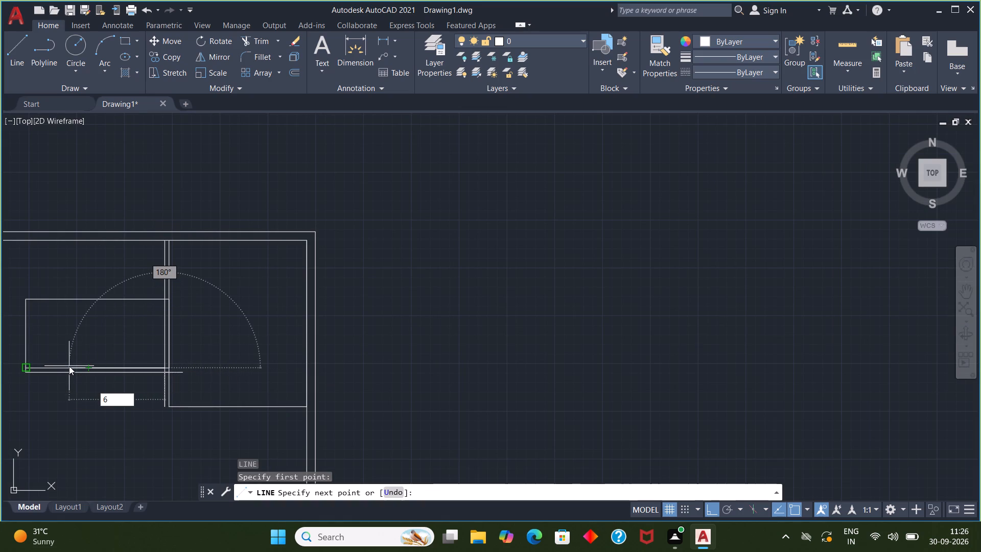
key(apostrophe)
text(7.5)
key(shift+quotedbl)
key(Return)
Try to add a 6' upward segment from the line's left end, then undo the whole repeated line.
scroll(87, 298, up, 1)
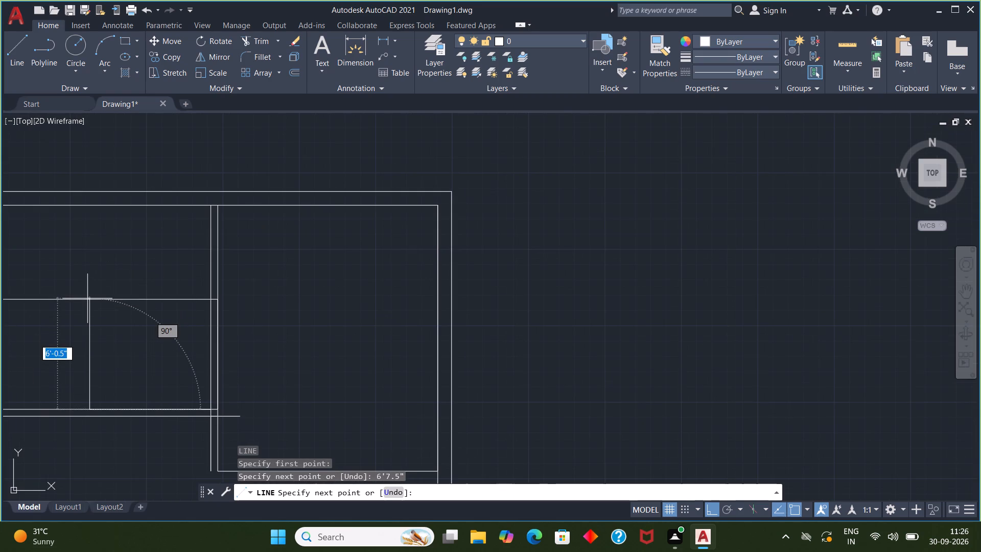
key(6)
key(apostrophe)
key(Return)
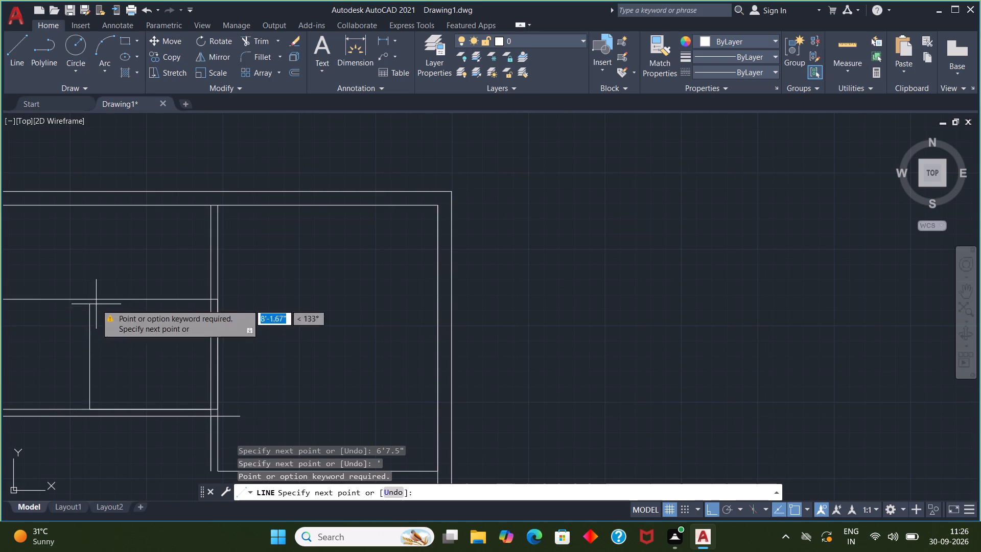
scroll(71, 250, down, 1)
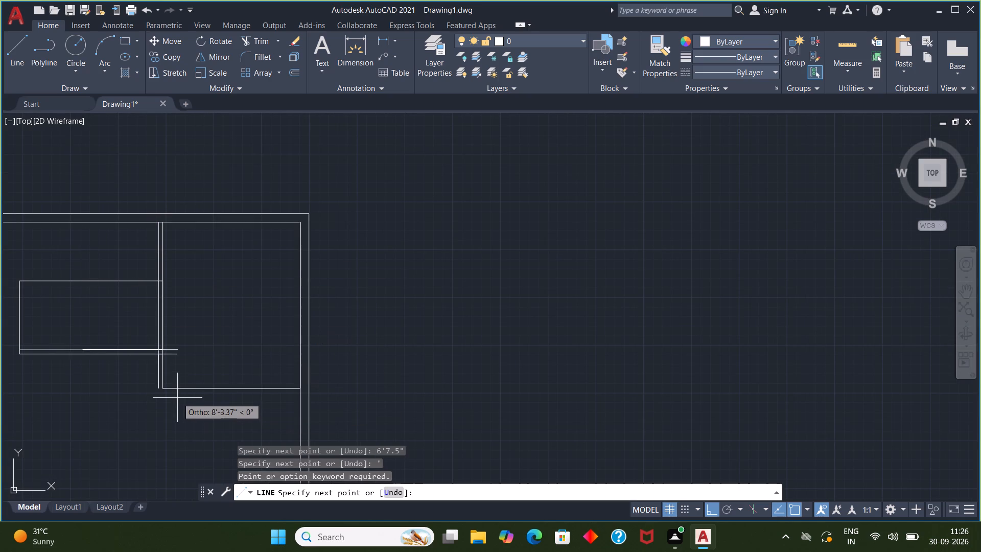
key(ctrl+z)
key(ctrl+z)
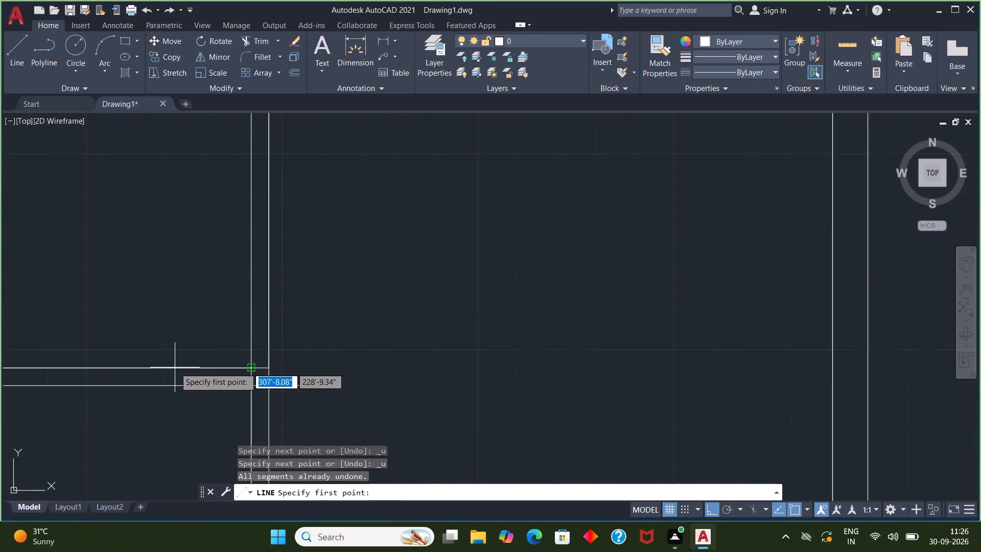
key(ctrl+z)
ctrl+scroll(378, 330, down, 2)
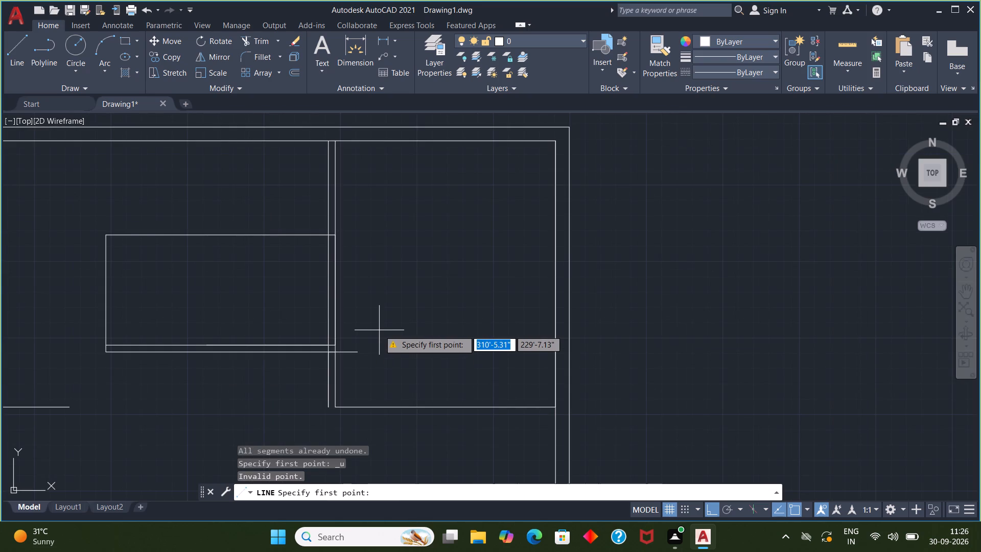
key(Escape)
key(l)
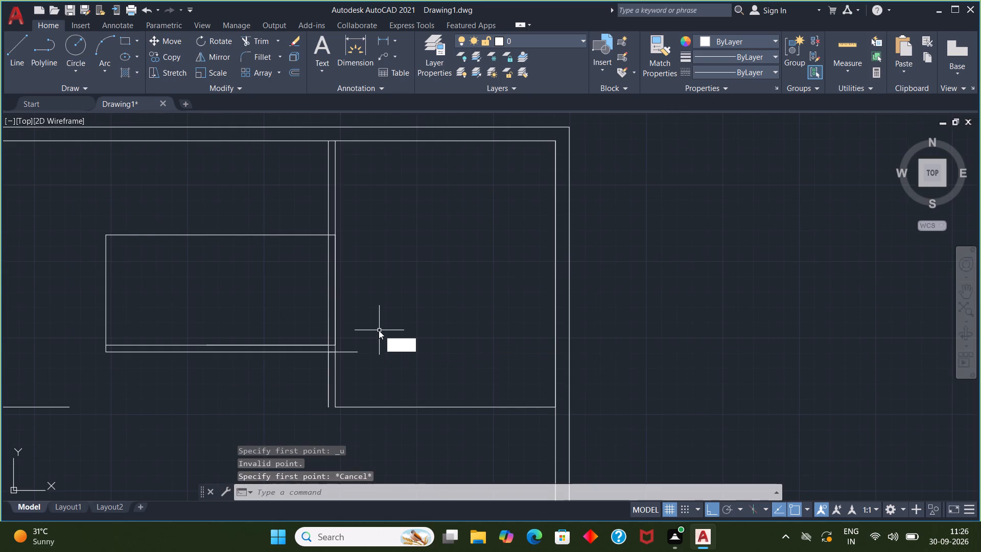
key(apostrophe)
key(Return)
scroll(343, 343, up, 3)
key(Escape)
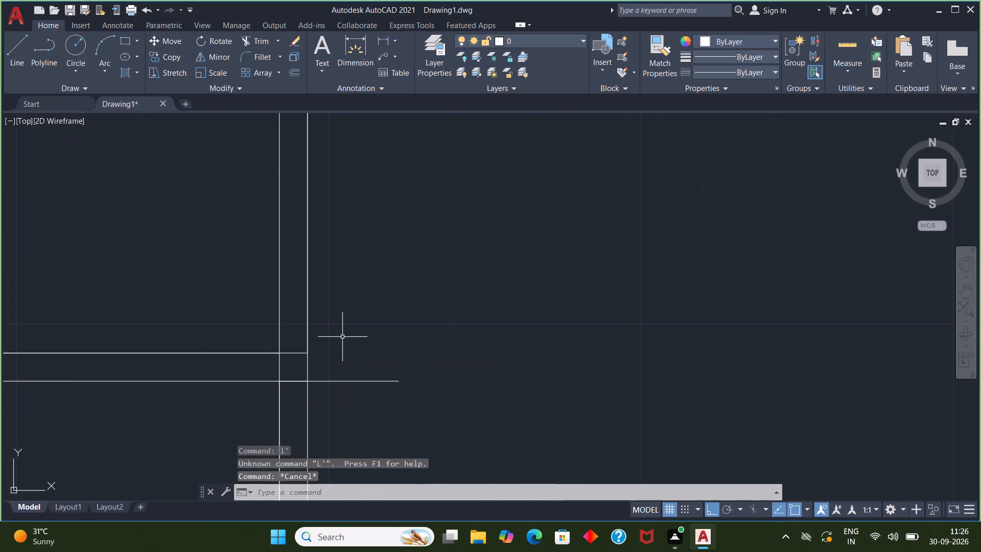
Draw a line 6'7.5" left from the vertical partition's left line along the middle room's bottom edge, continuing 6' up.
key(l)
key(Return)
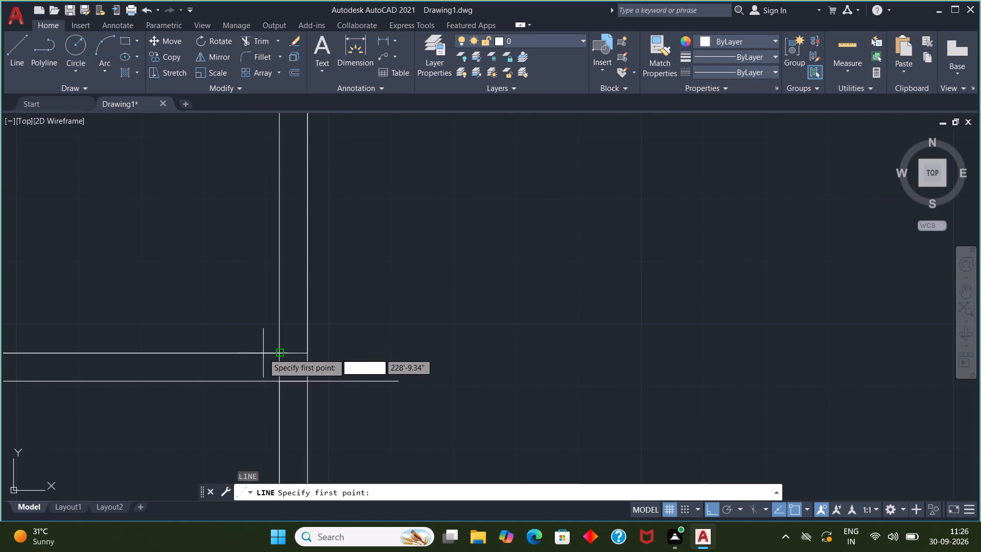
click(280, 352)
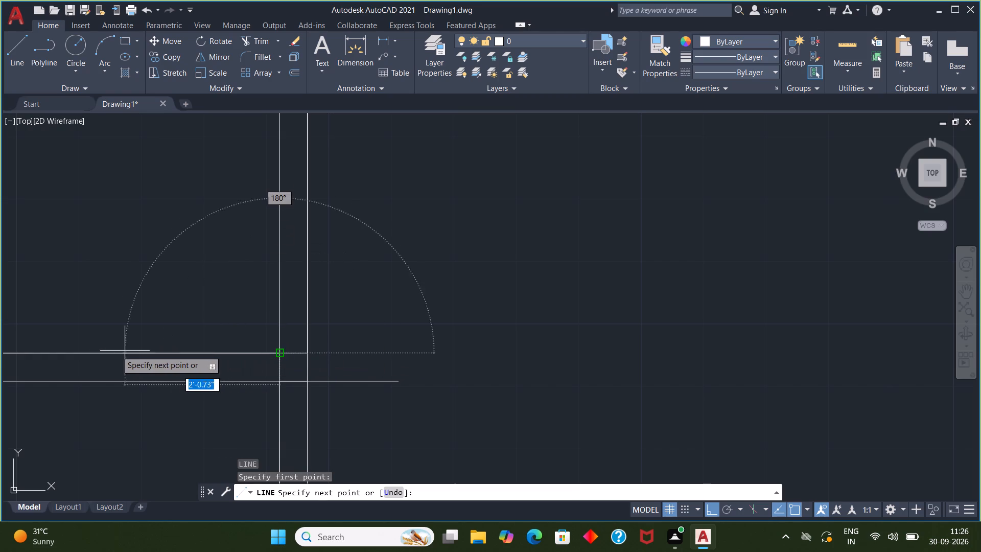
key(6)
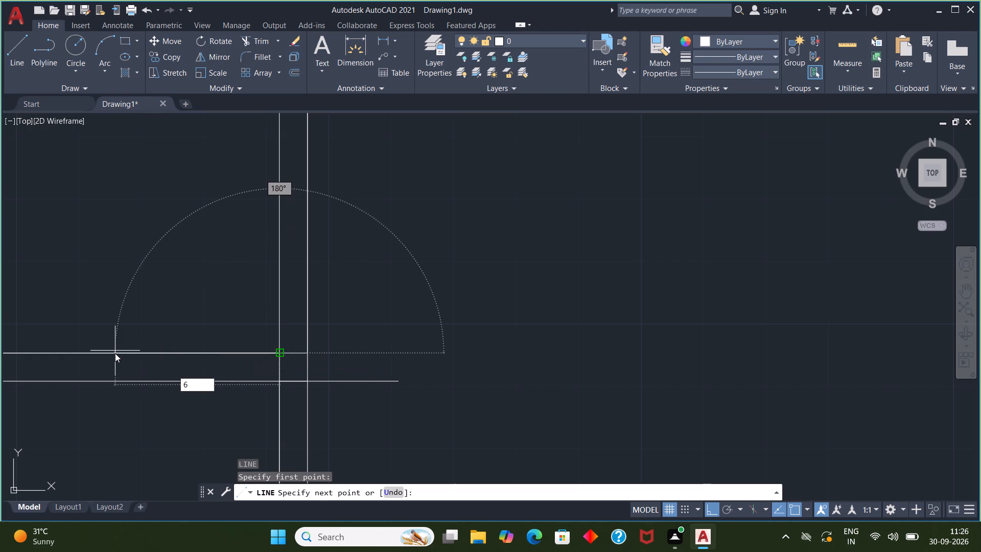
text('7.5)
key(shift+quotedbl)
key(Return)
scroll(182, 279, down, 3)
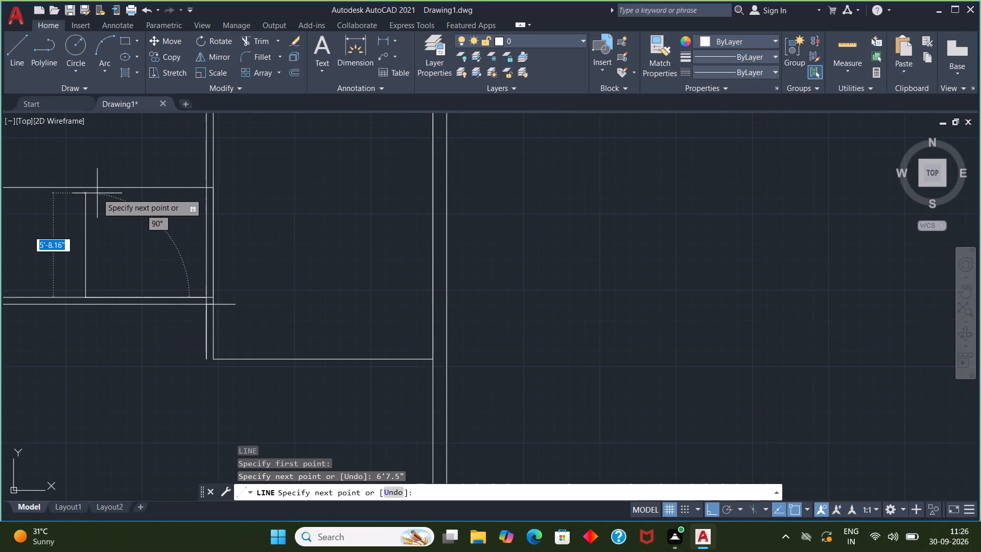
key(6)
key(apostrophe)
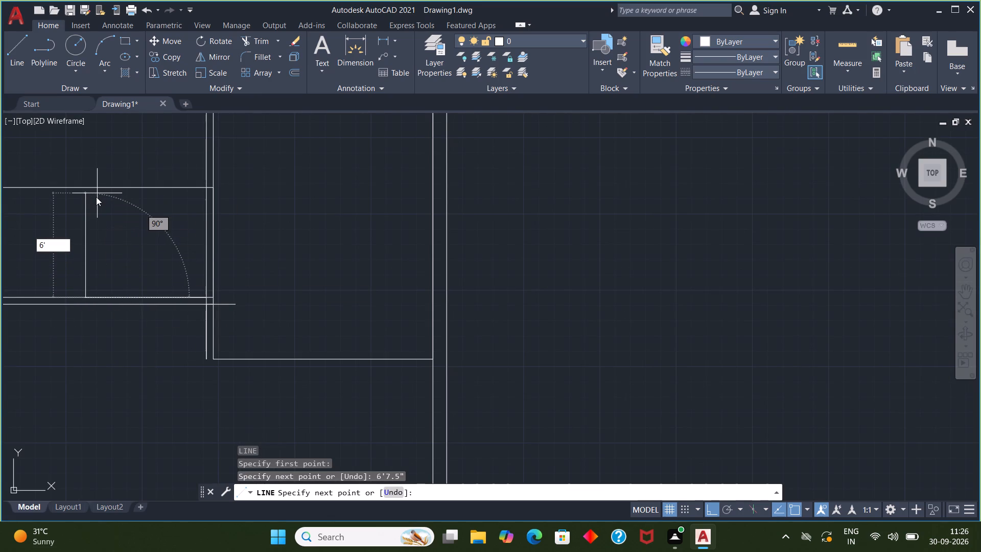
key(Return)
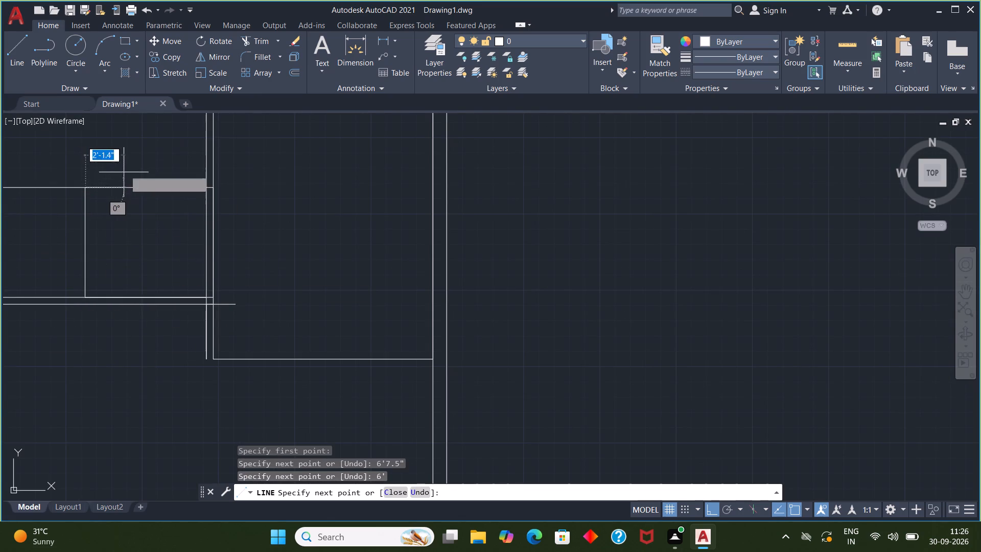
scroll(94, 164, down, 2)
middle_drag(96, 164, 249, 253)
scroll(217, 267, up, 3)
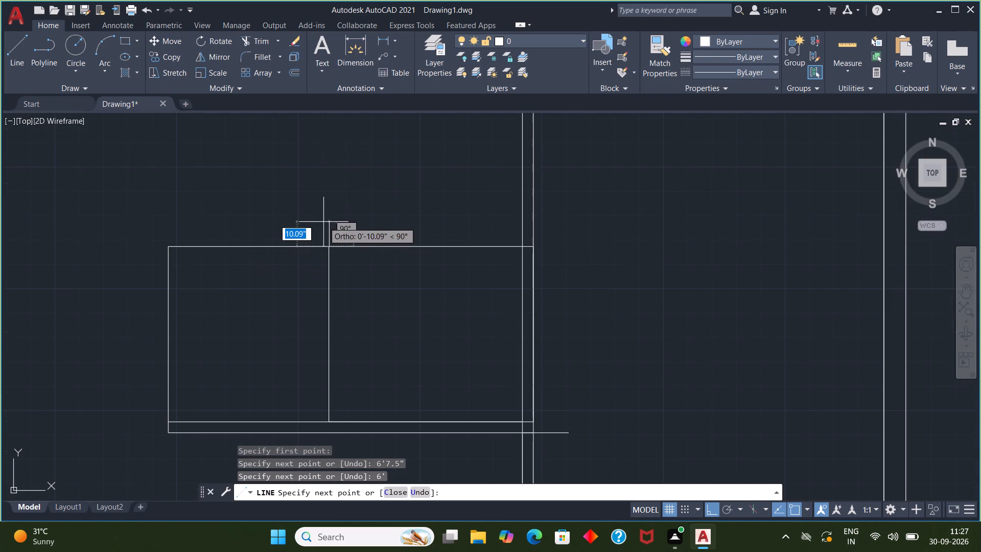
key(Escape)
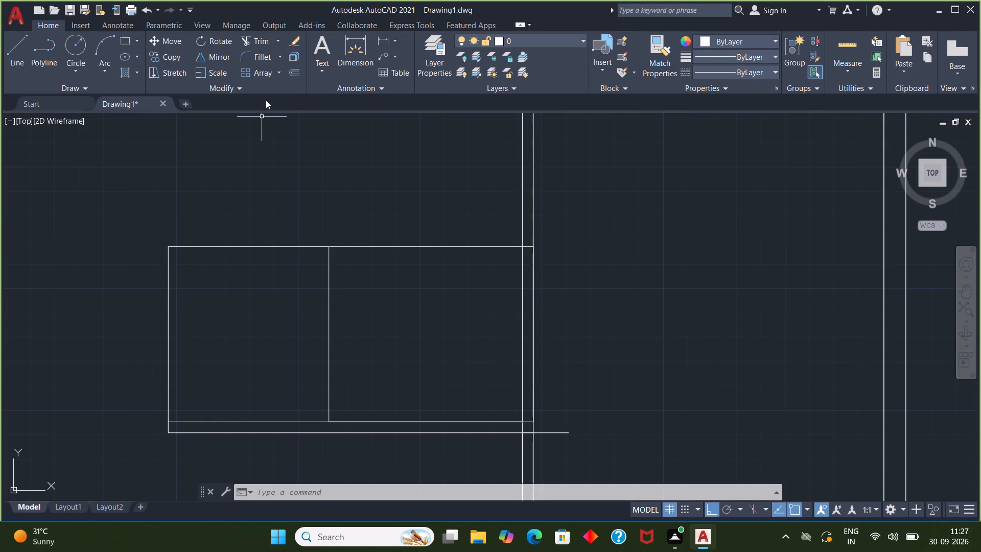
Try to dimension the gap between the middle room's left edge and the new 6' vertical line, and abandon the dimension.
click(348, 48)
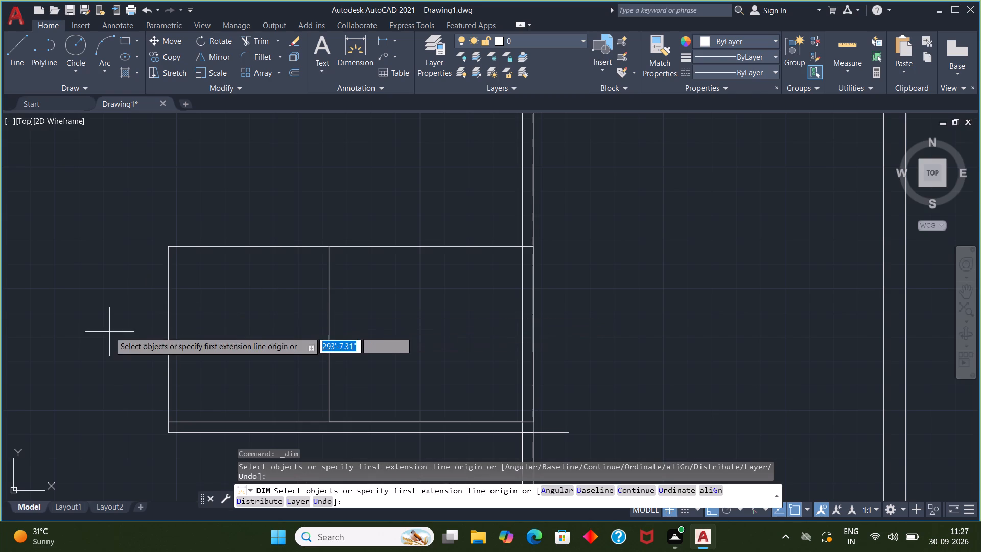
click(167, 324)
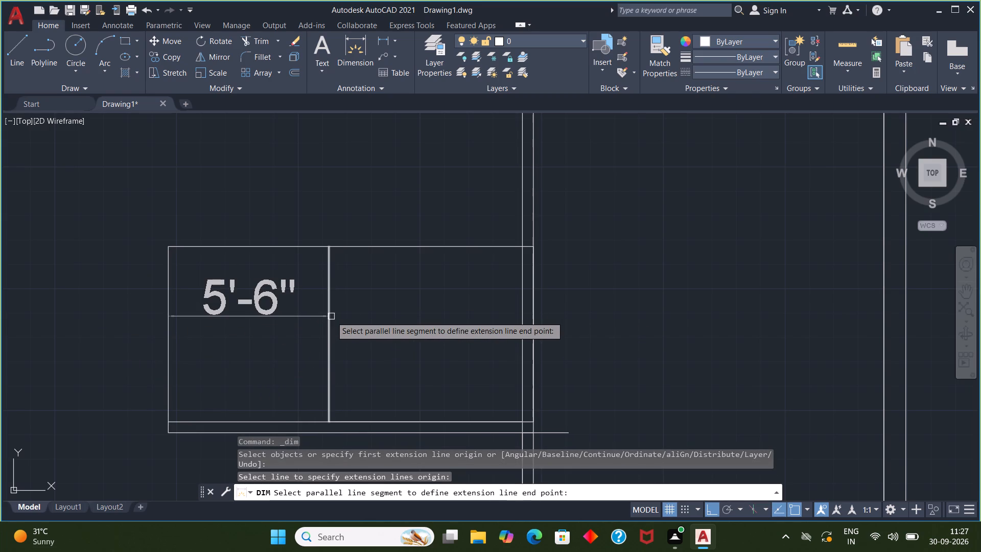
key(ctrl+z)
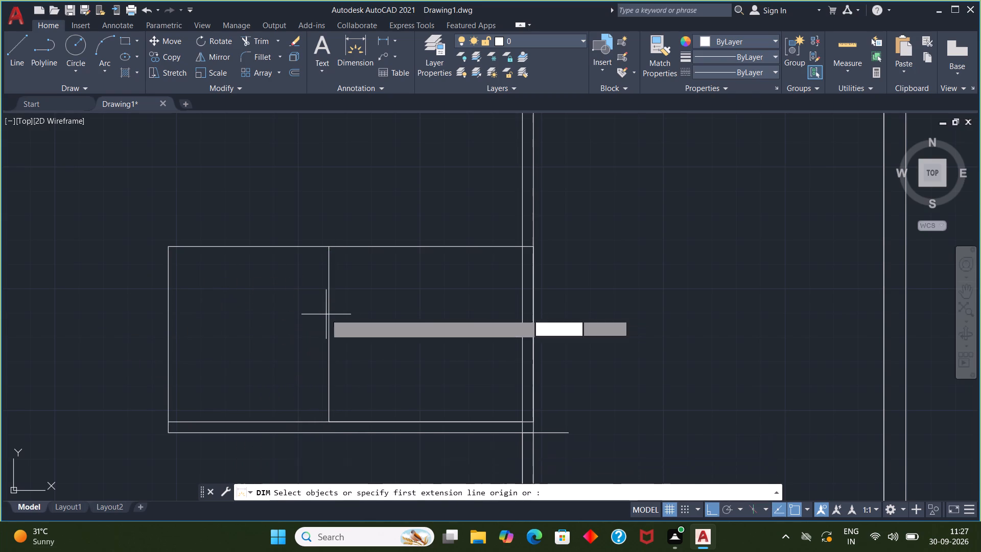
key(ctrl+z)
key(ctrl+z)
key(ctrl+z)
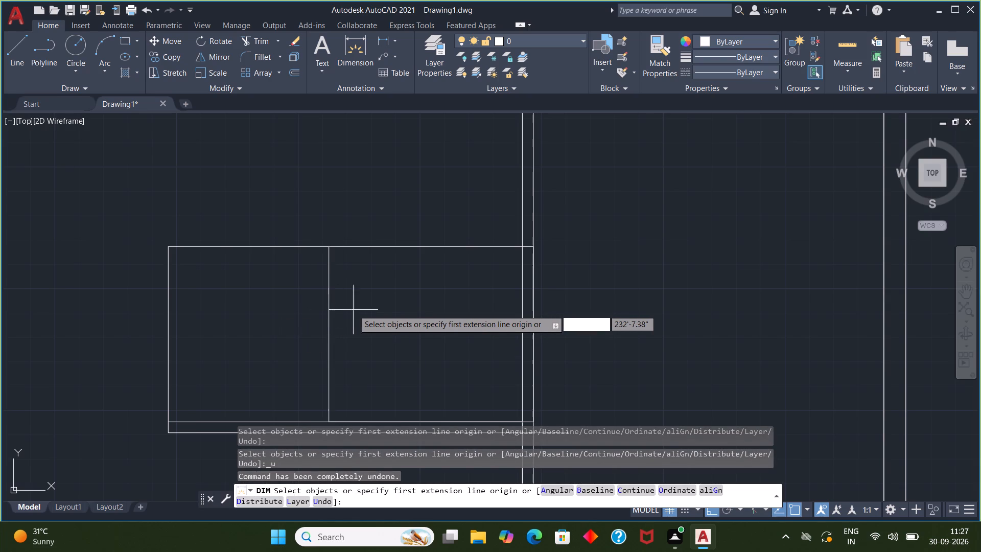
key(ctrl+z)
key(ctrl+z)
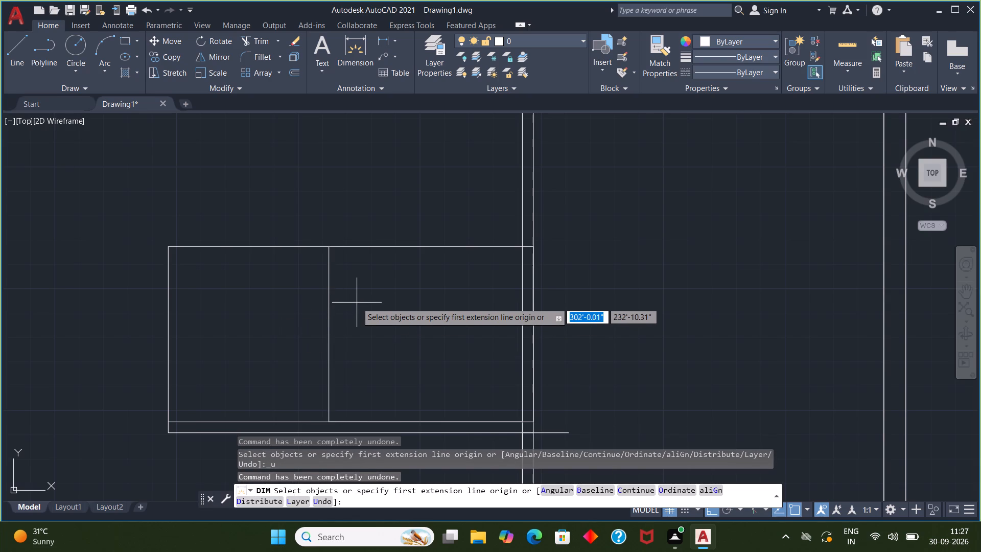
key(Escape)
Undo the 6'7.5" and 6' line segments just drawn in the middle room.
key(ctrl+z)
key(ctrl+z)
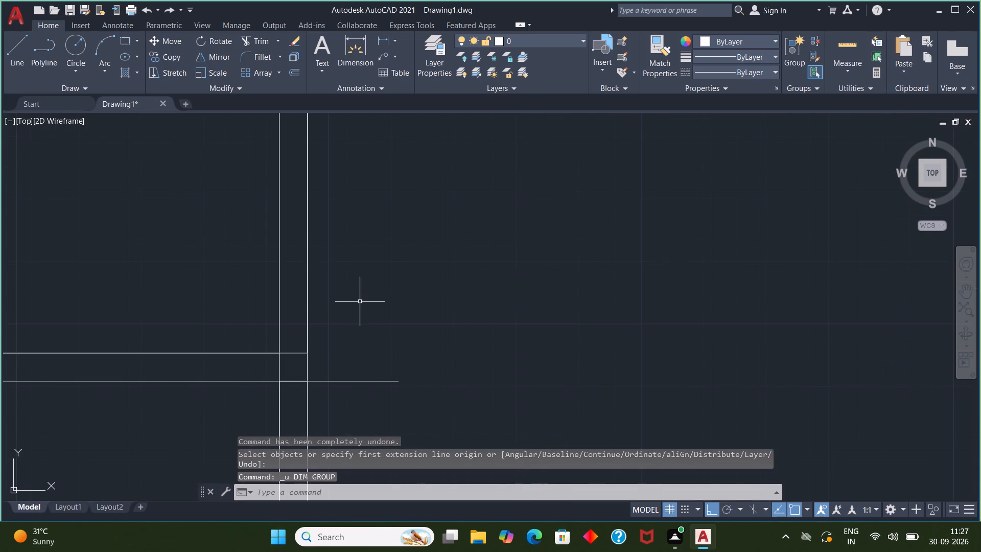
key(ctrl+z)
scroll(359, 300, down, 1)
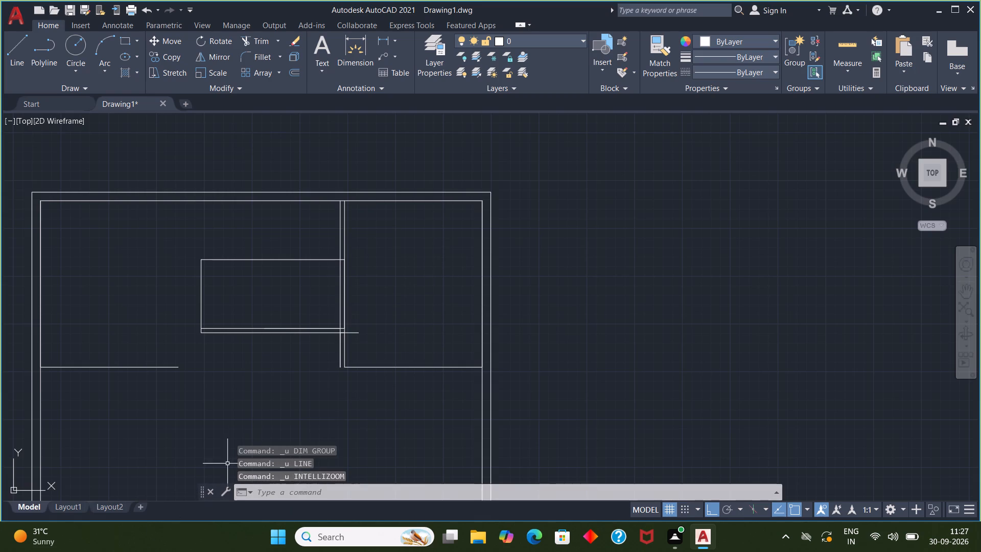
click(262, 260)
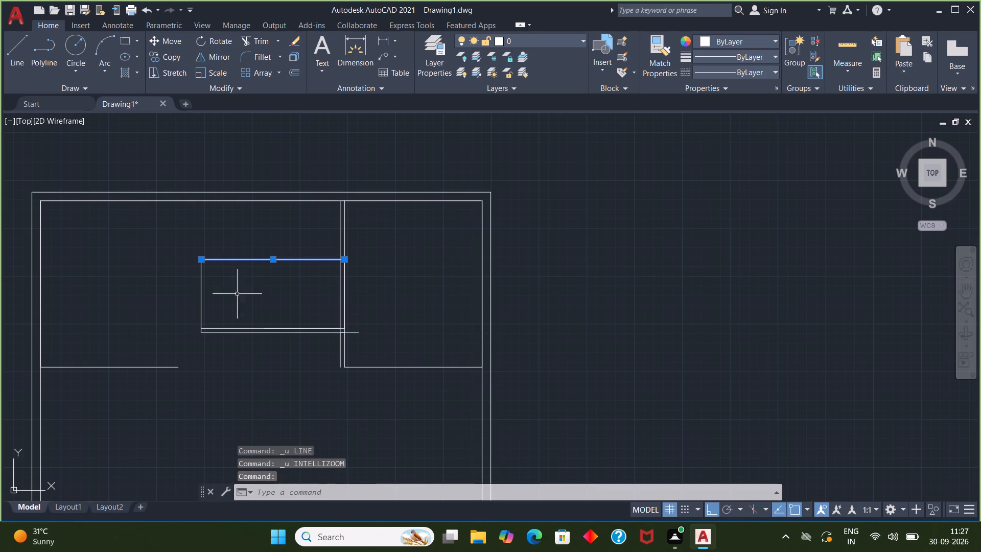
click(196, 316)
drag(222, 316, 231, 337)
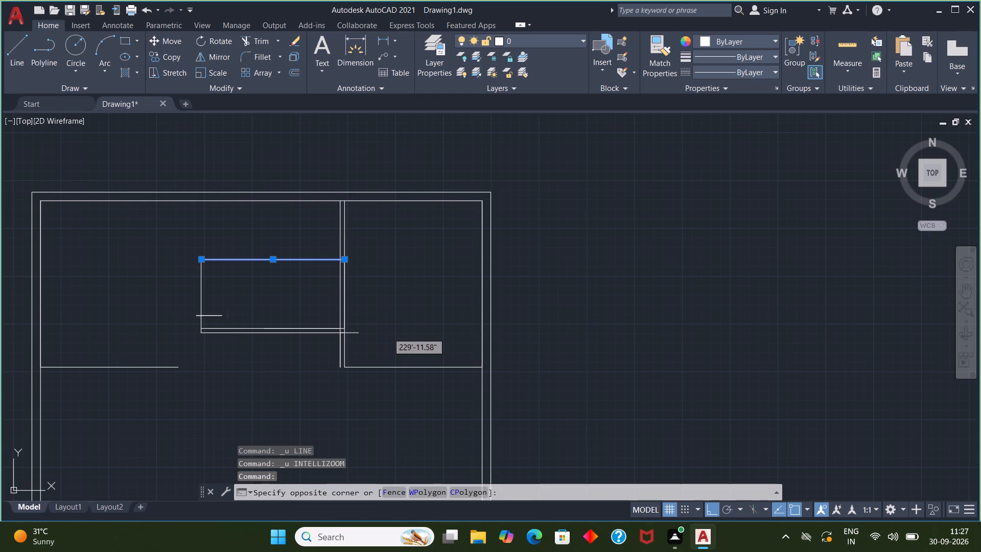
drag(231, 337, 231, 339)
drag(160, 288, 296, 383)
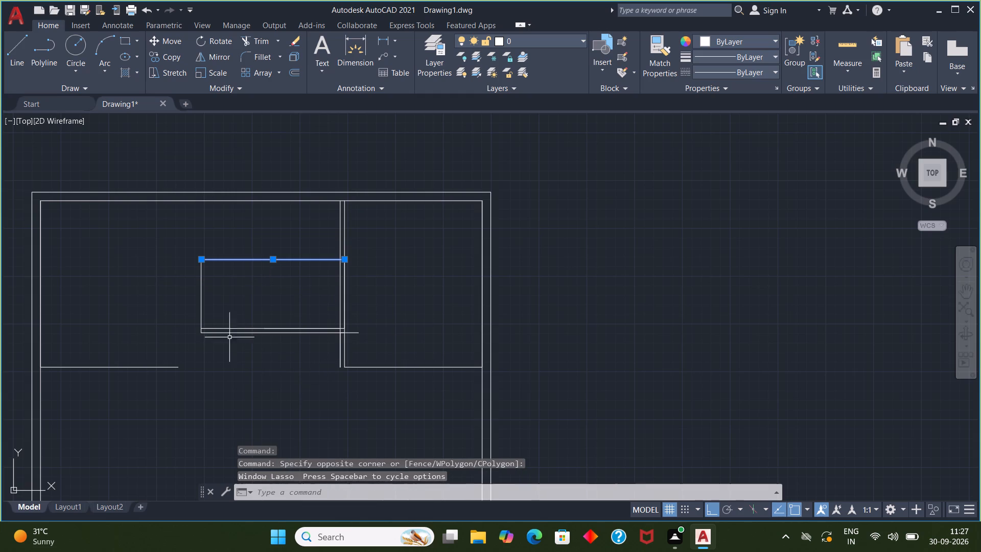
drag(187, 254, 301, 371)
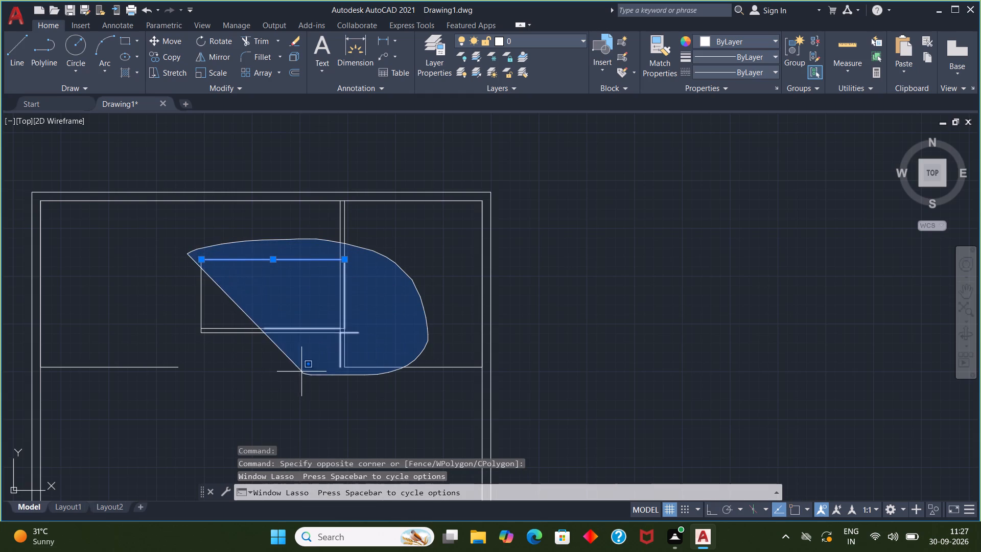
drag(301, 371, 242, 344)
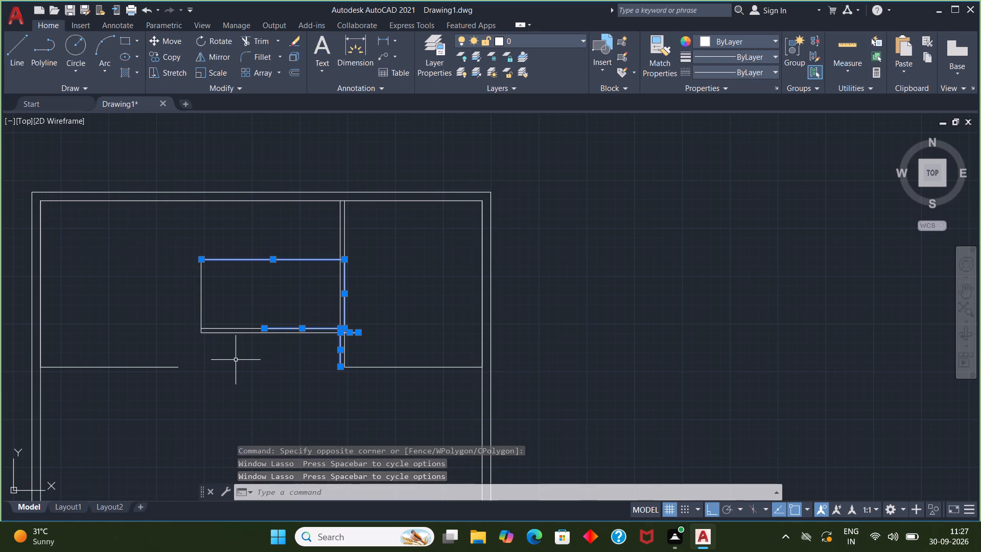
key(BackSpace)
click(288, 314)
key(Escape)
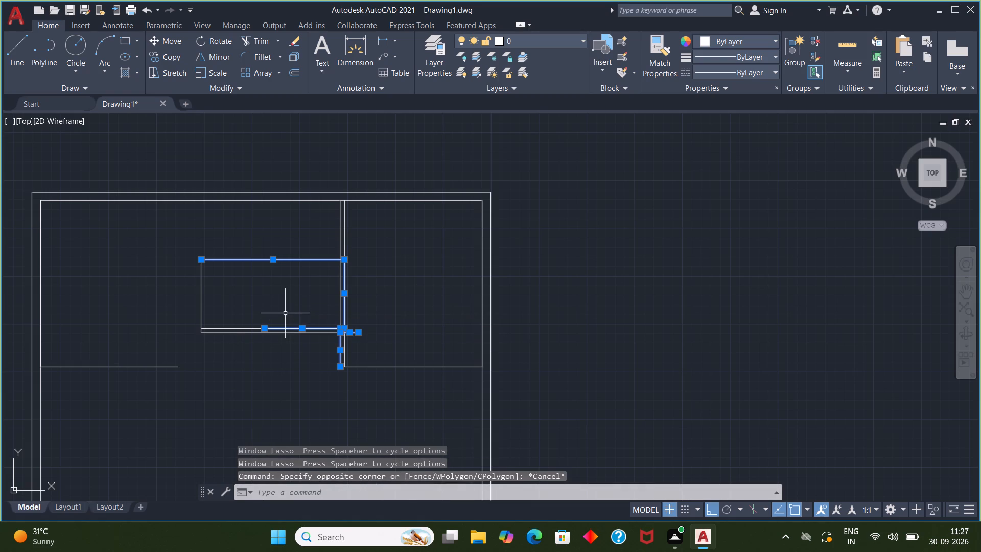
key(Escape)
Erase the middle room's top and left lines and both of its long bottom lines.
click(205, 260)
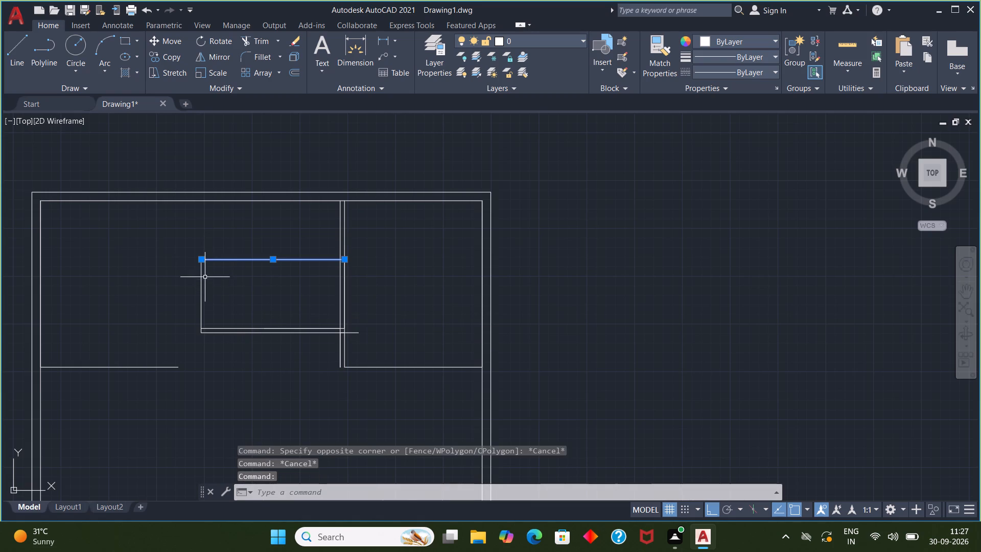
click(200, 288)
click(244, 328)
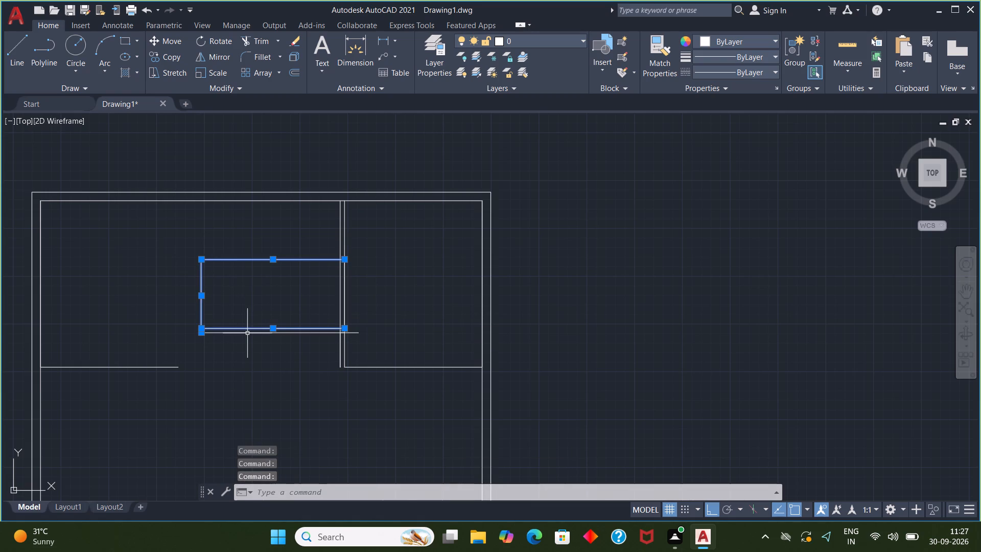
click(247, 333)
key(Delete)
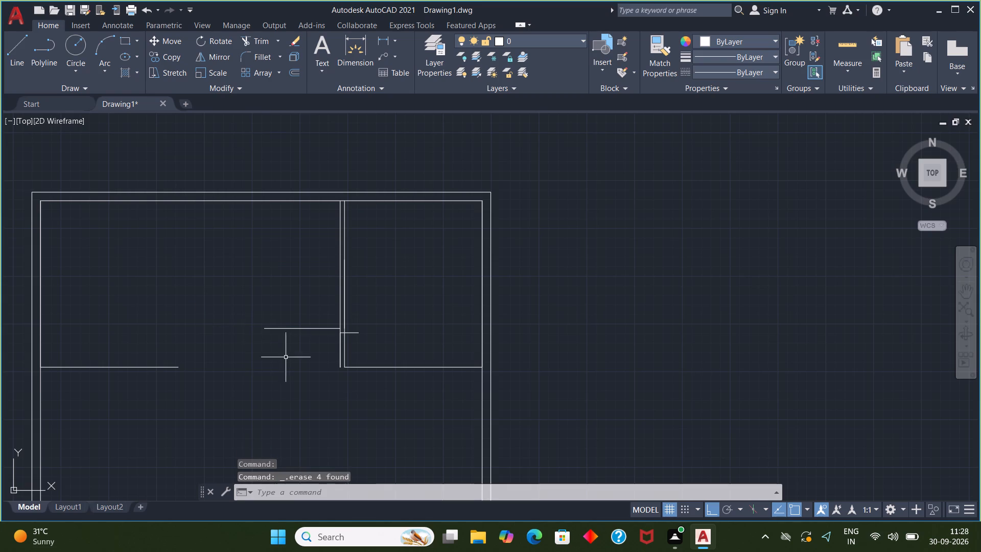
Erase the leftover 6'7.5" horizontal line and the short horizontal stub crossing the vertical partition.
scroll(290, 347, up, 3)
click(382, 274)
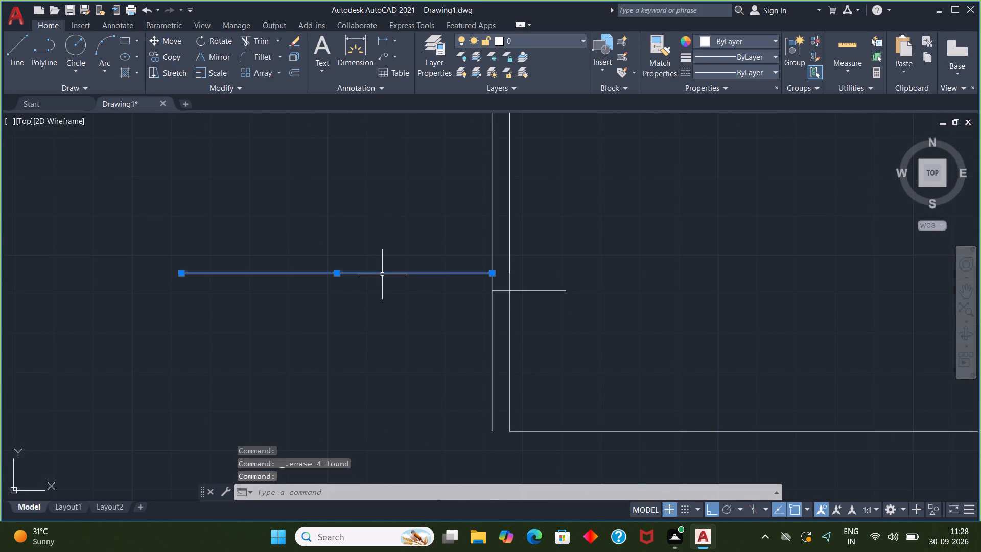
click(503, 292)
key(Delete)
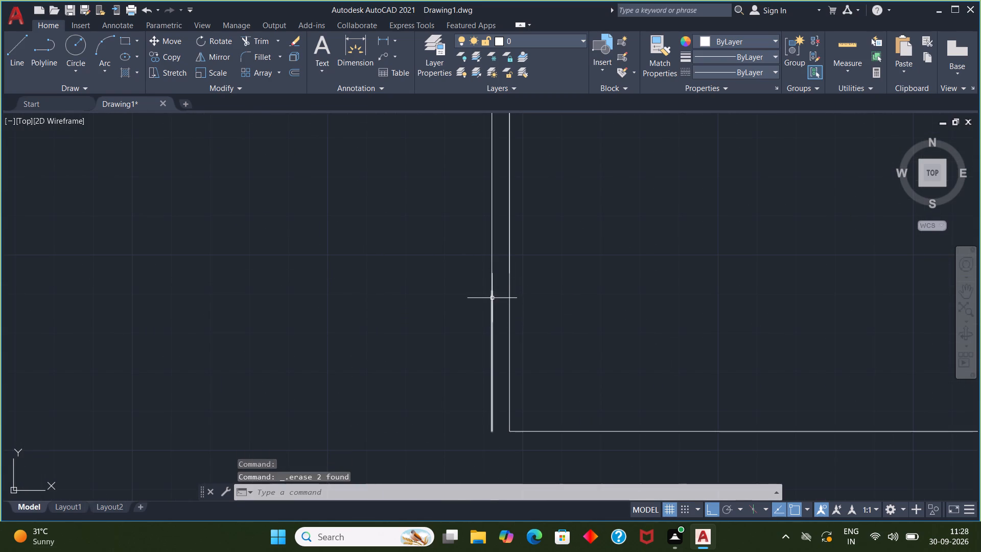
Erase the overlapping short vertical segment on the lower part of the partition's left line.
scroll(492, 297, up, 3)
click(488, 305)
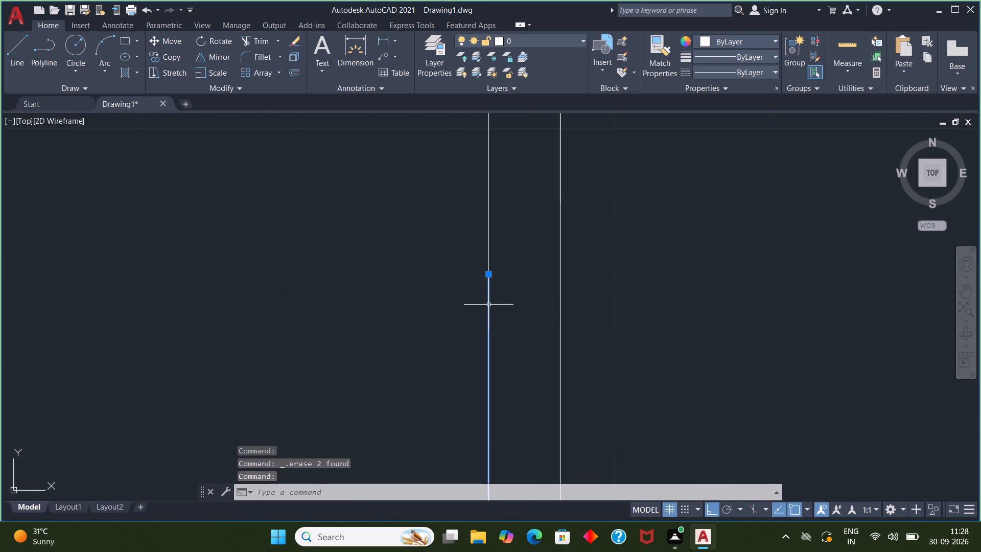
scroll(489, 308, down, 3)
key(Delete)
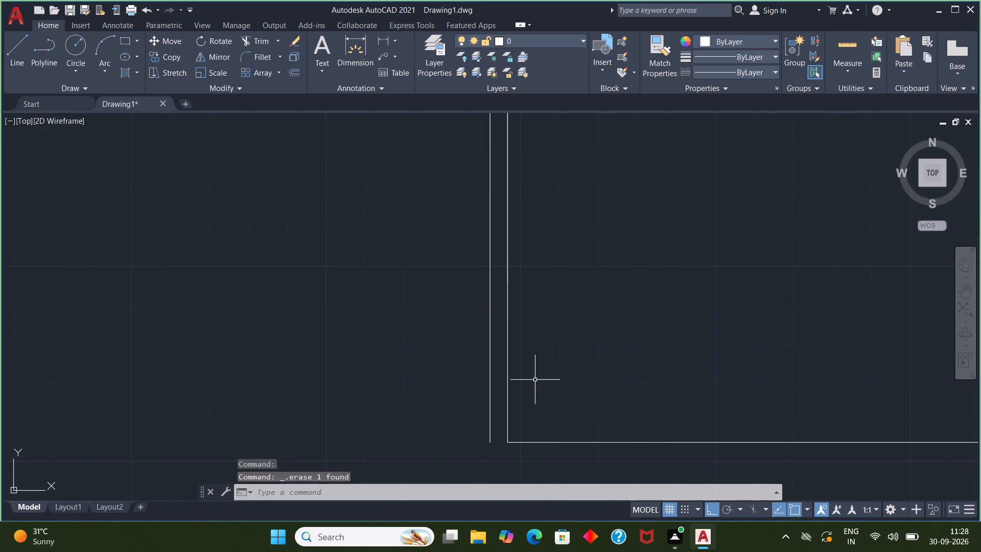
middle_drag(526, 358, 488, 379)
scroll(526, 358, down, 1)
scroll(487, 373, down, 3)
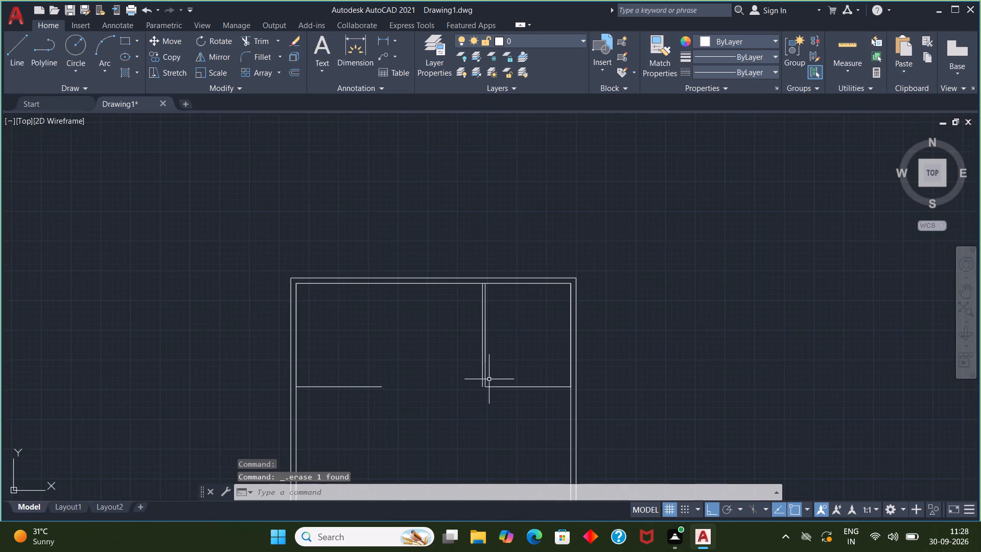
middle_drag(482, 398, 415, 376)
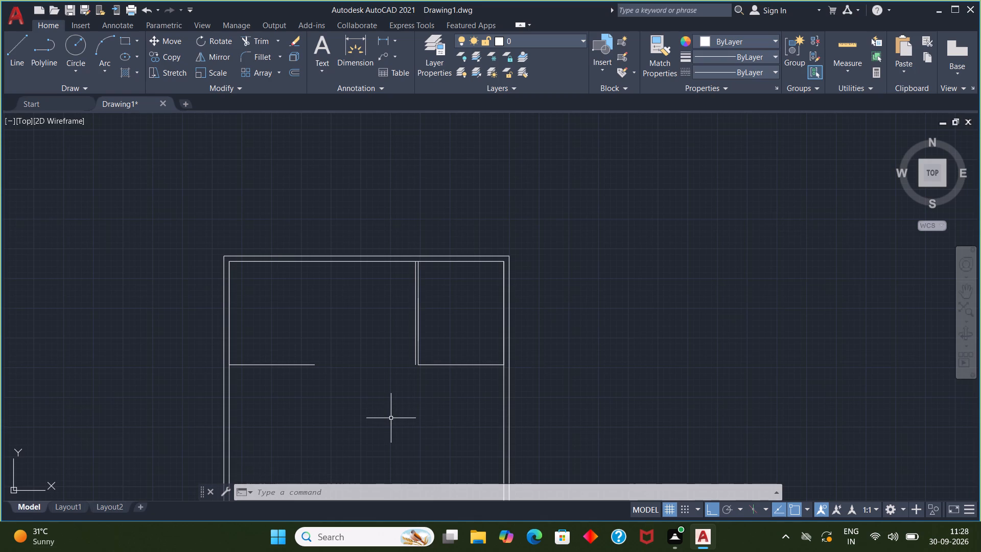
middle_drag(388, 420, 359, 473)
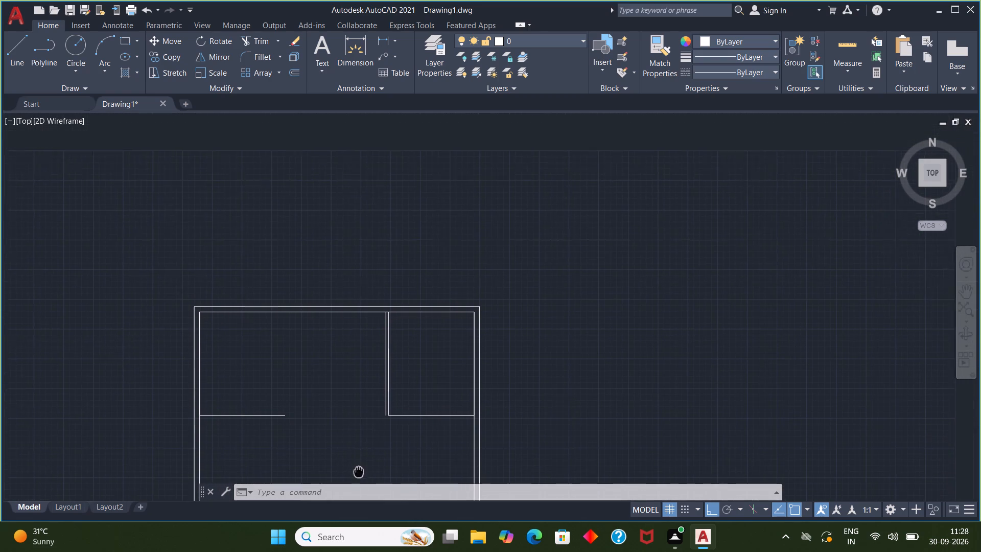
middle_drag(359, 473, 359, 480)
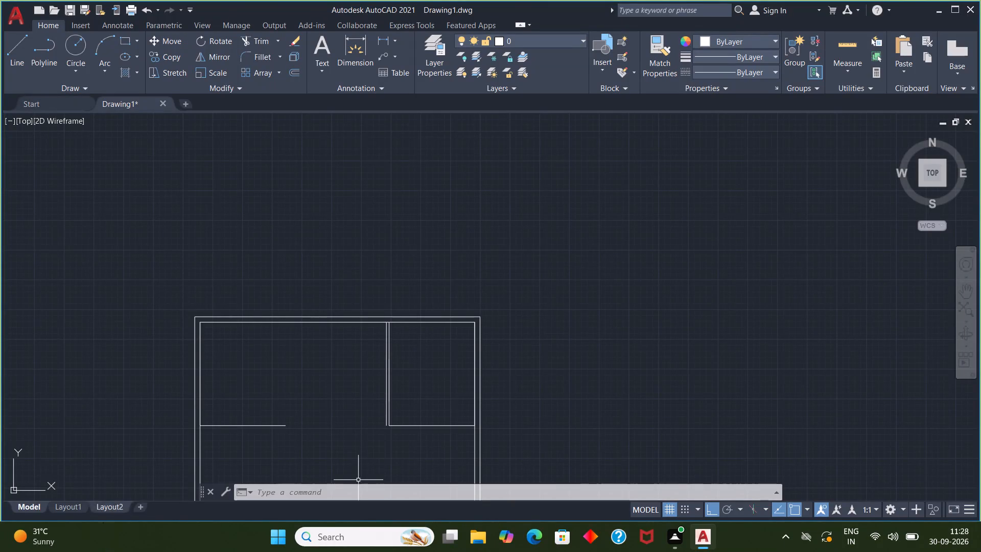
Dimension the clear width of the upper-right room between the partition and the outer wall, placing it just below the top wall.
click(356, 50)
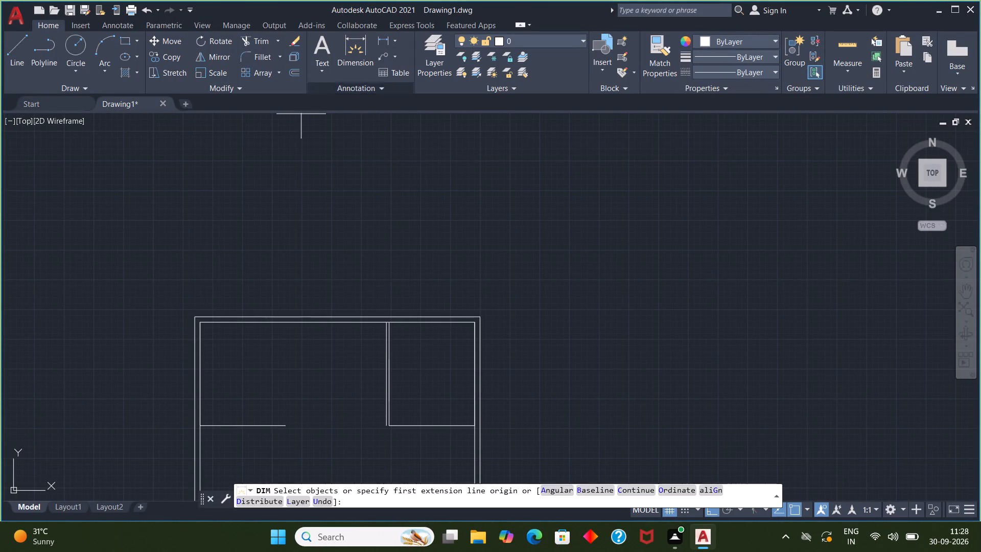
scroll(422, 301, up, 2)
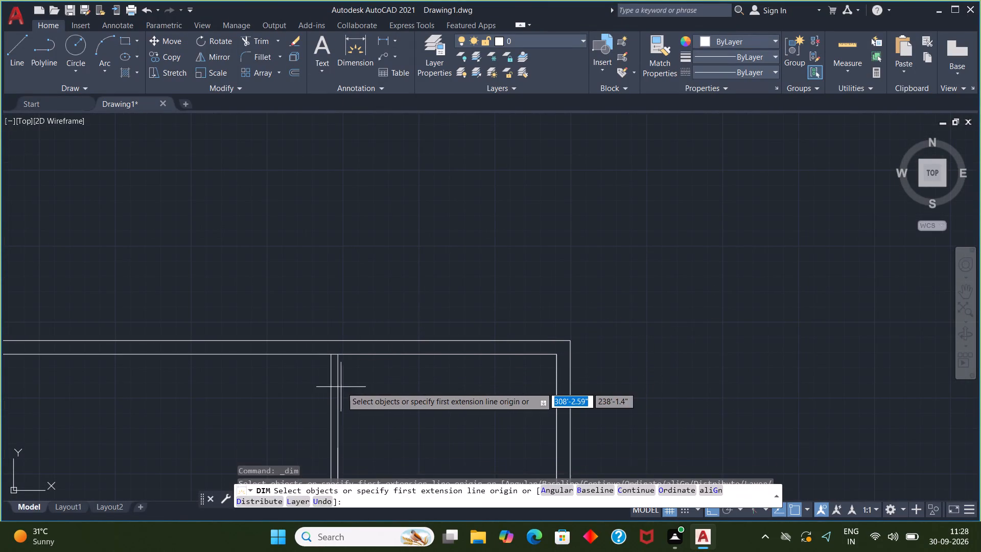
click(339, 379)
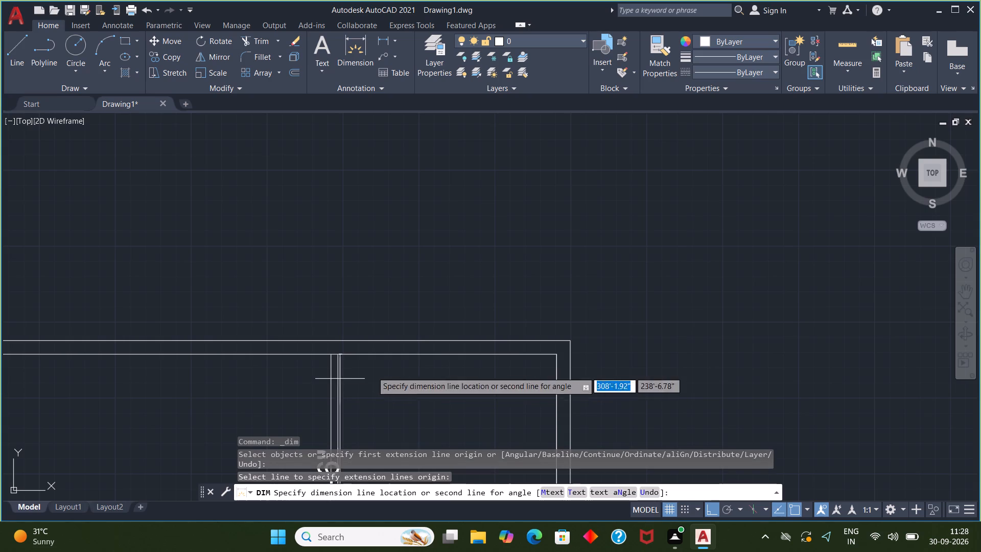
click(556, 367)
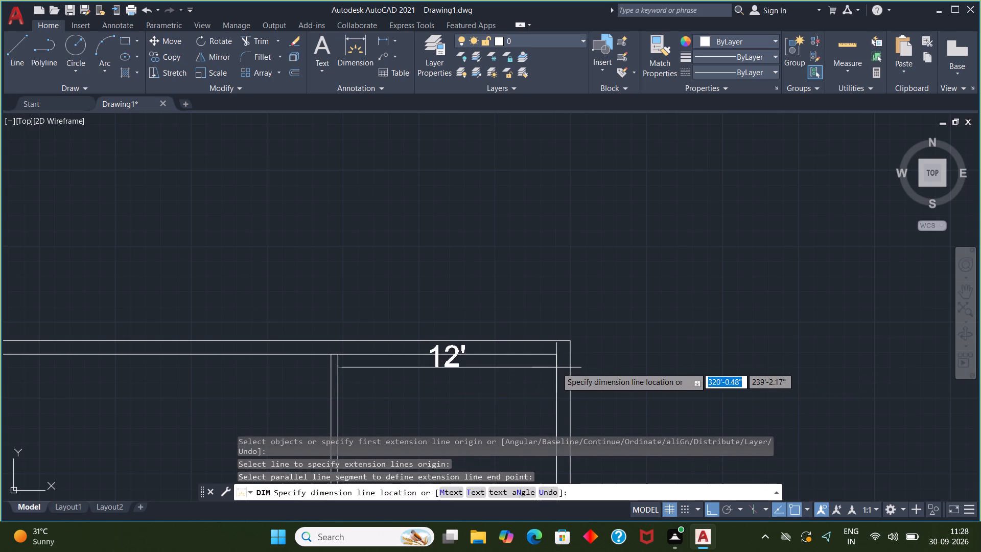
click(550, 379)
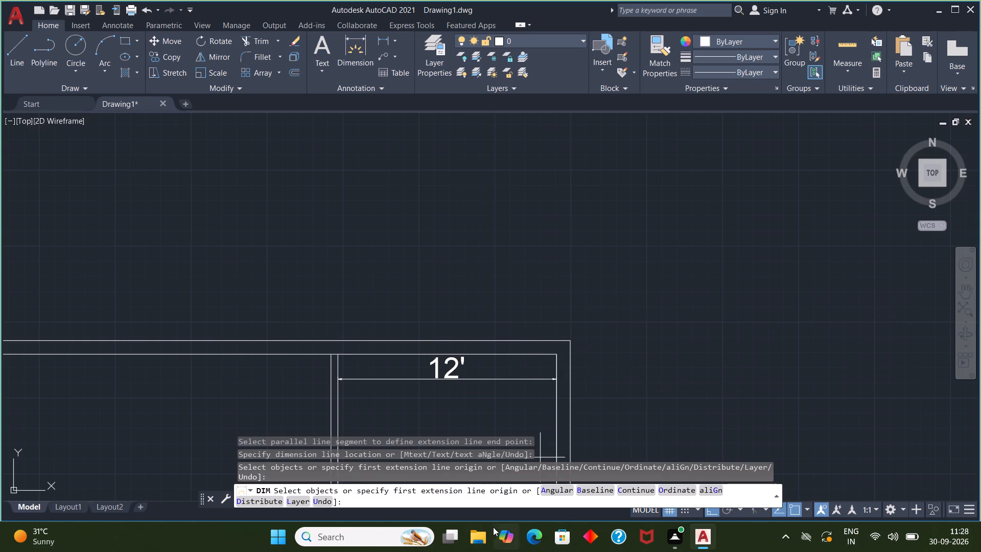
Dimension the clear height of the upper-right room from its bottom line to the top wall, placing it beside the outer wall.
scroll(532, 372, down, 1)
middle_drag(518, 394, 558, 221)
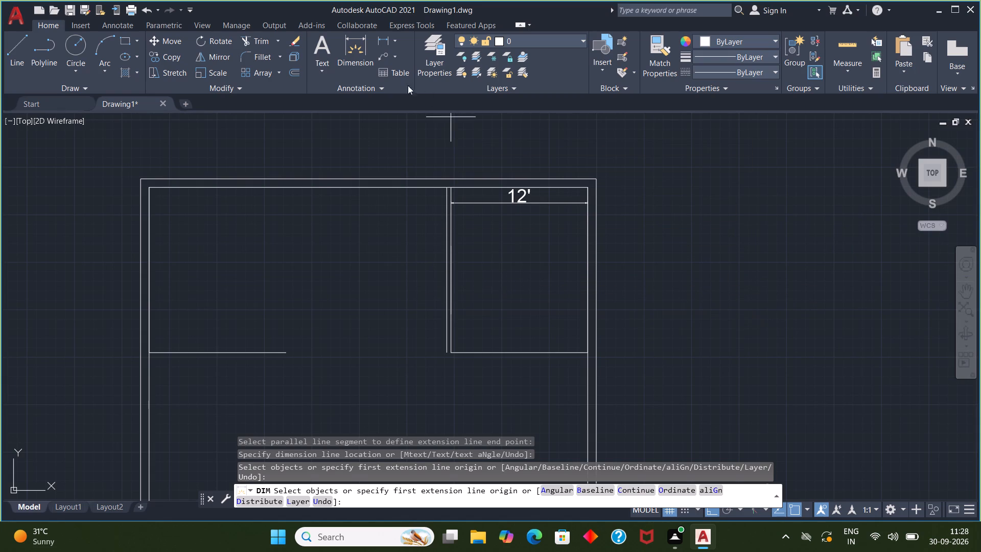
click(358, 48)
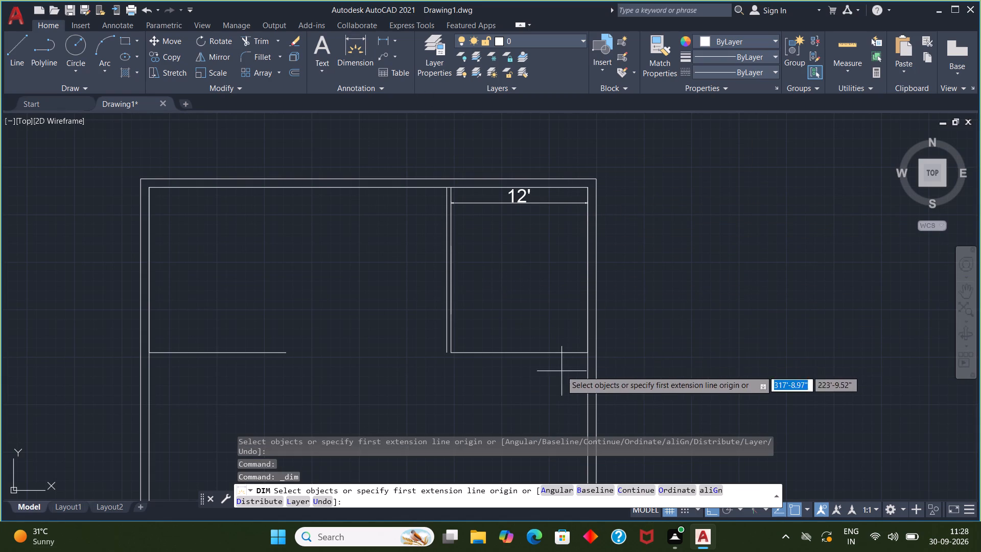
click(558, 352)
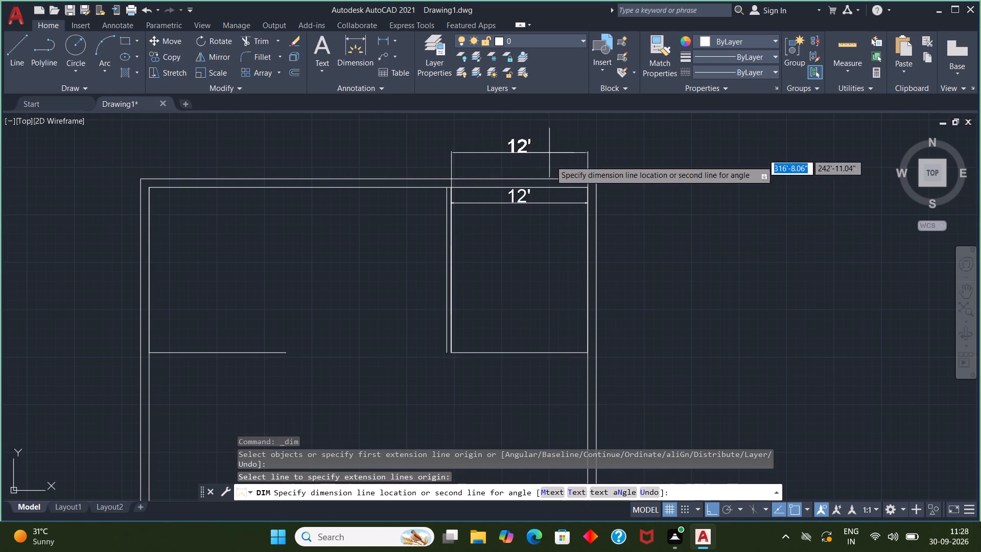
click(578, 188)
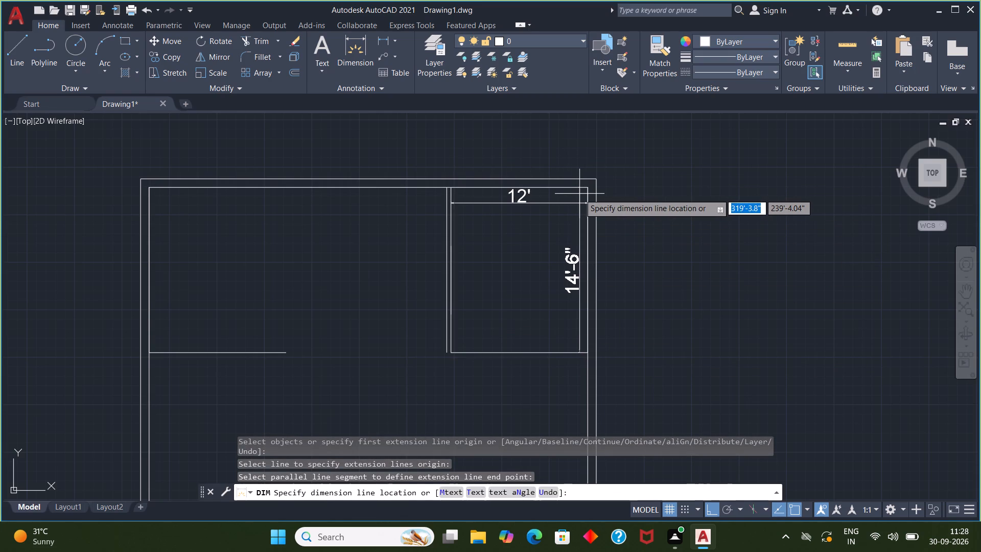
click(579, 194)
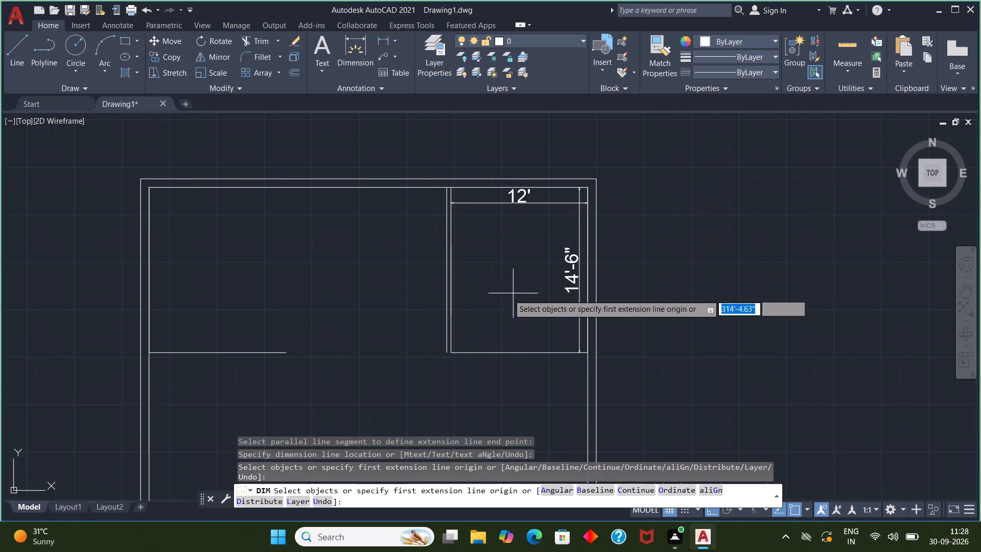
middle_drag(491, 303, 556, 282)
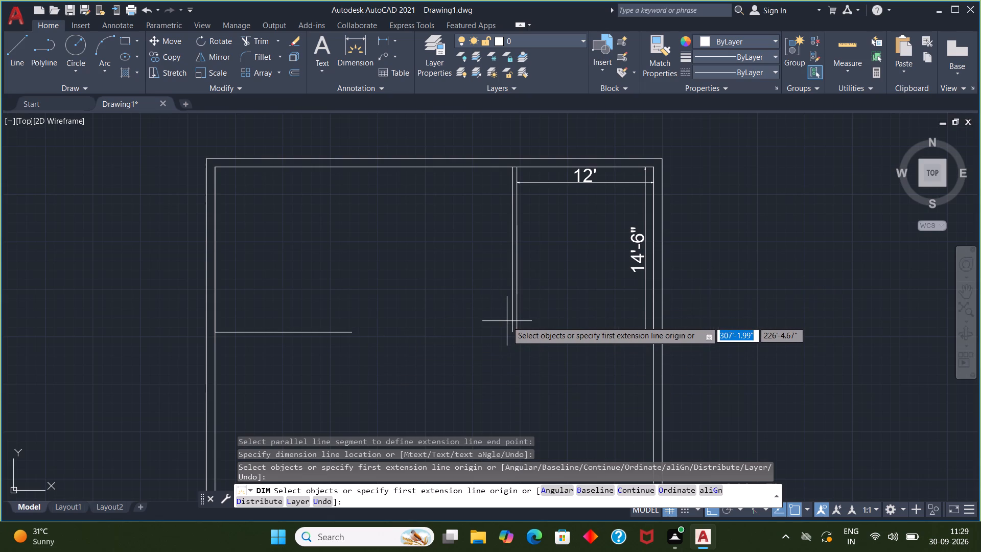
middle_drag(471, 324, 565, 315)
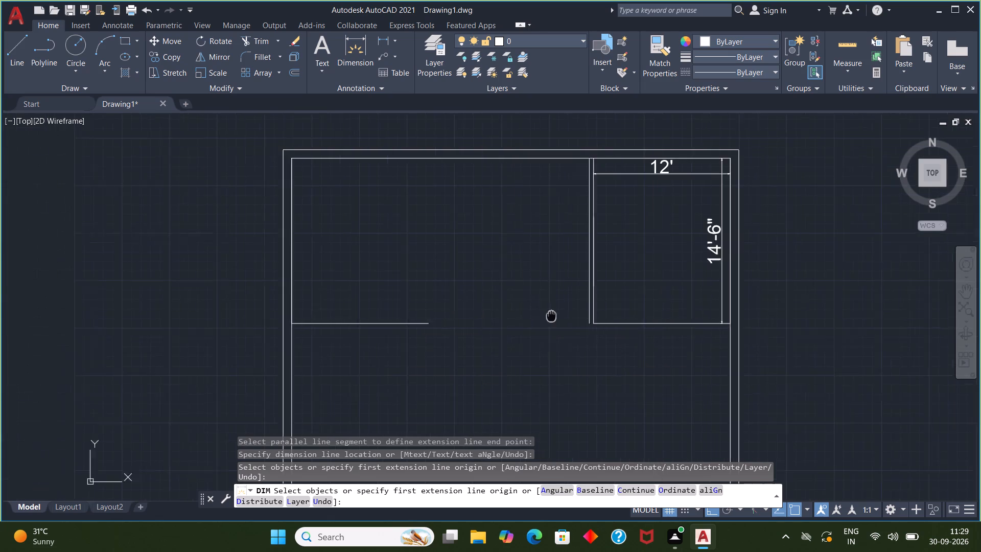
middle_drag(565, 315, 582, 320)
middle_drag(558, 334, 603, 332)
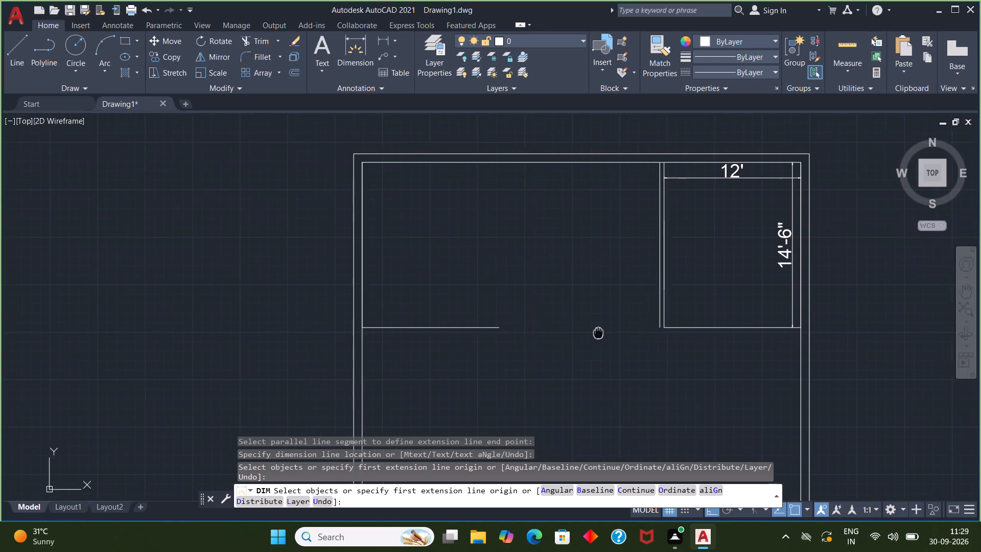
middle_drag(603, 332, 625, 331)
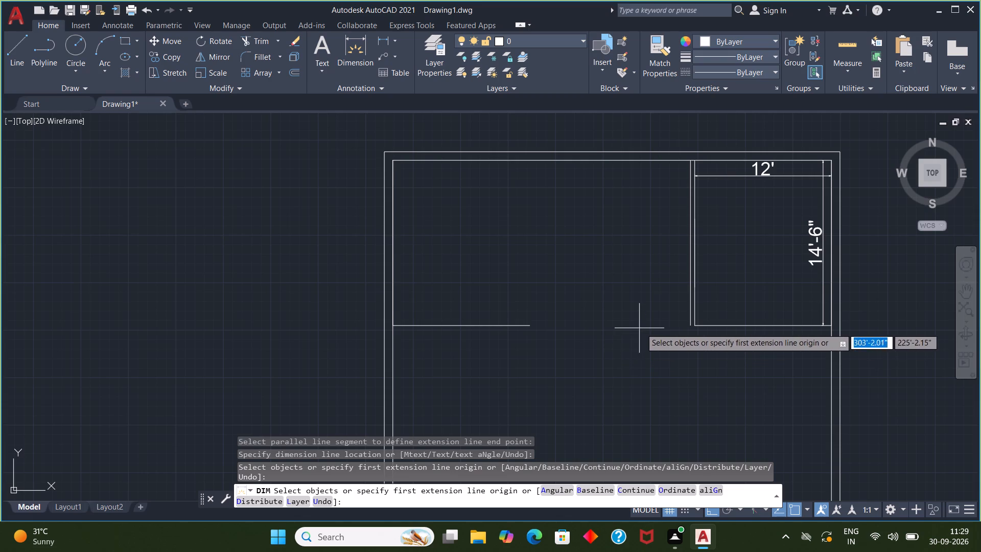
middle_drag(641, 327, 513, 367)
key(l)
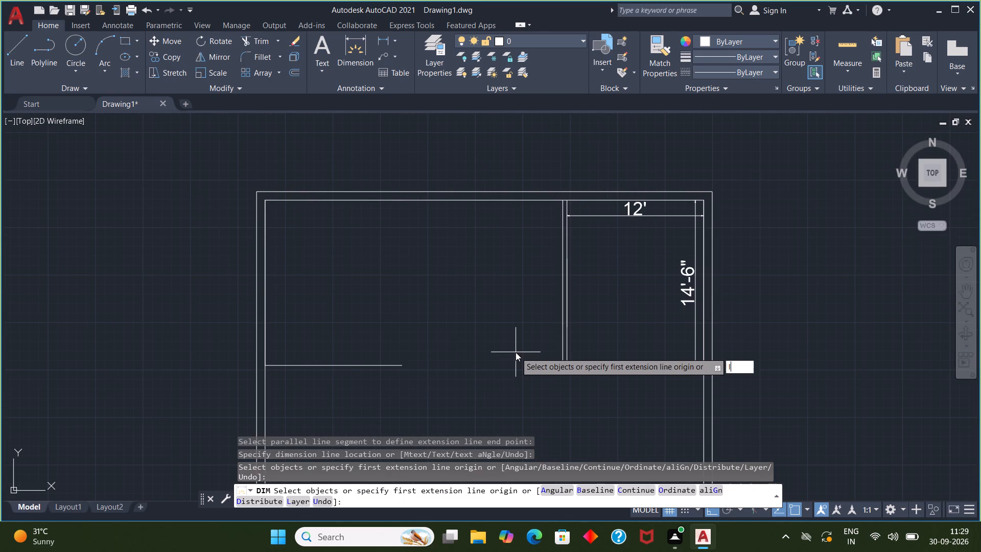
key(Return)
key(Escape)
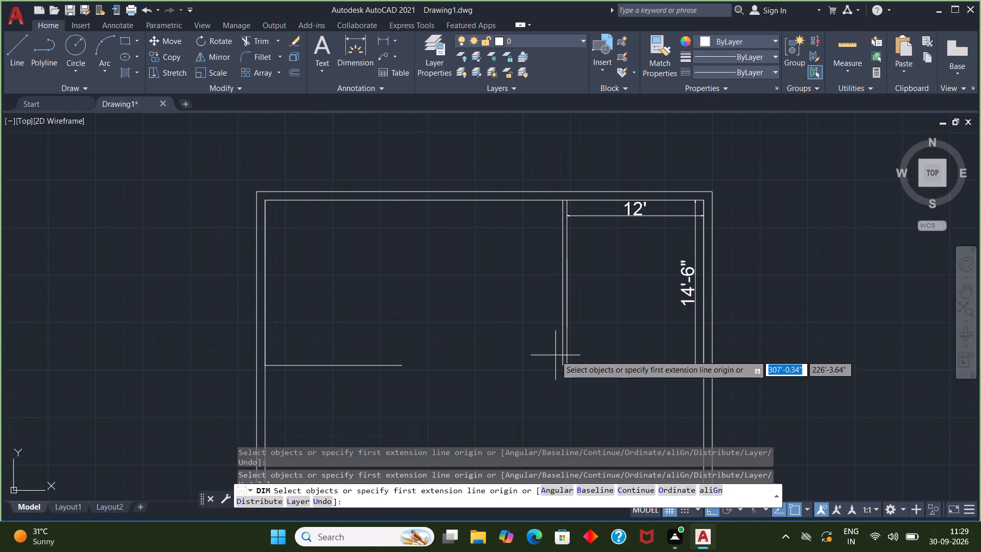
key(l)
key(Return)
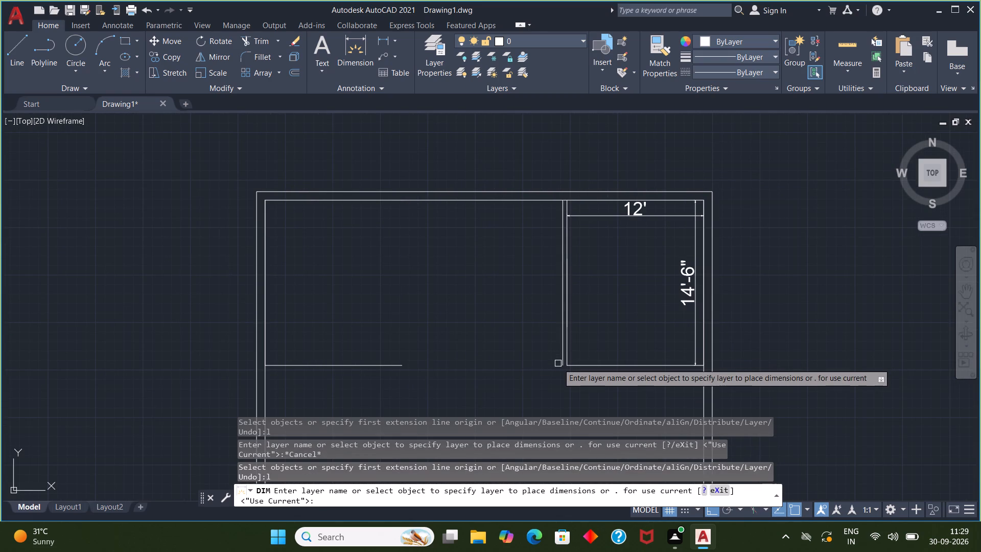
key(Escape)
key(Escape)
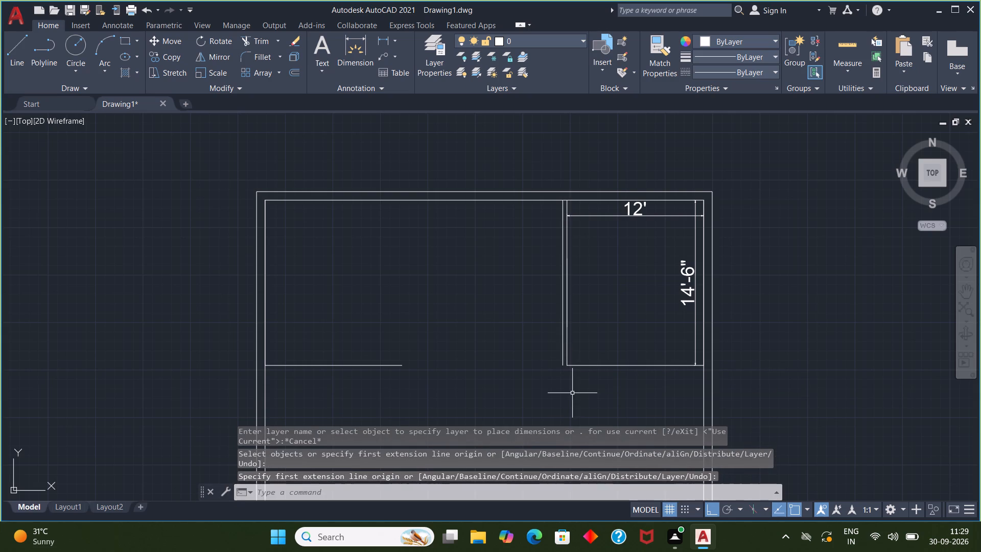
Draw a line from the lower end of the partition's left line, 3' upward and then 13'9" to the left.
key(l)
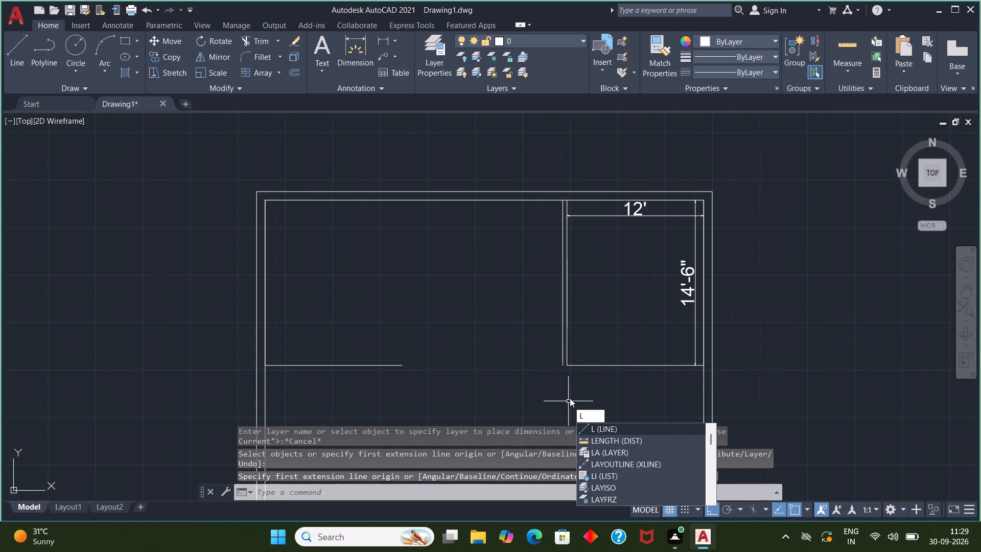
key(Return)
scroll(560, 364, up, 1)
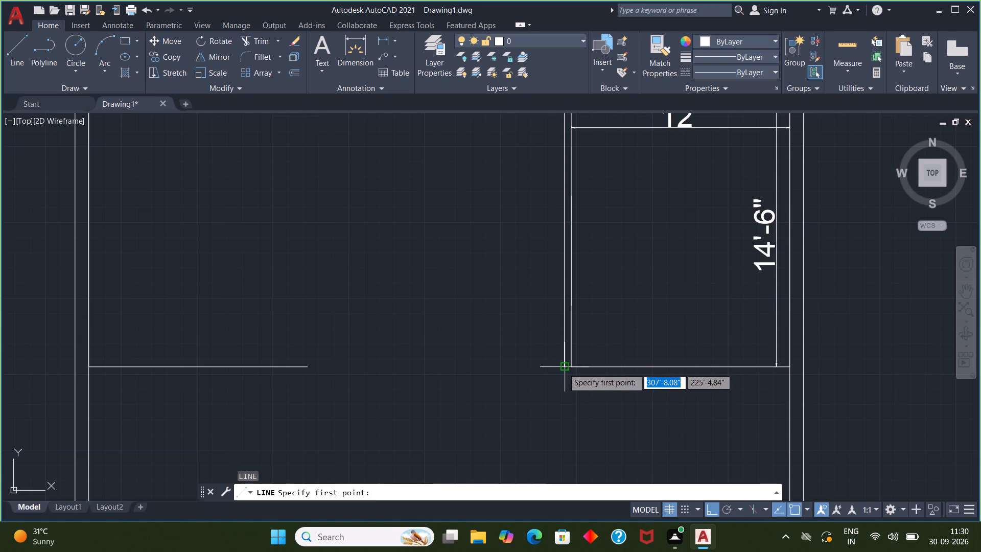
click(563, 366)
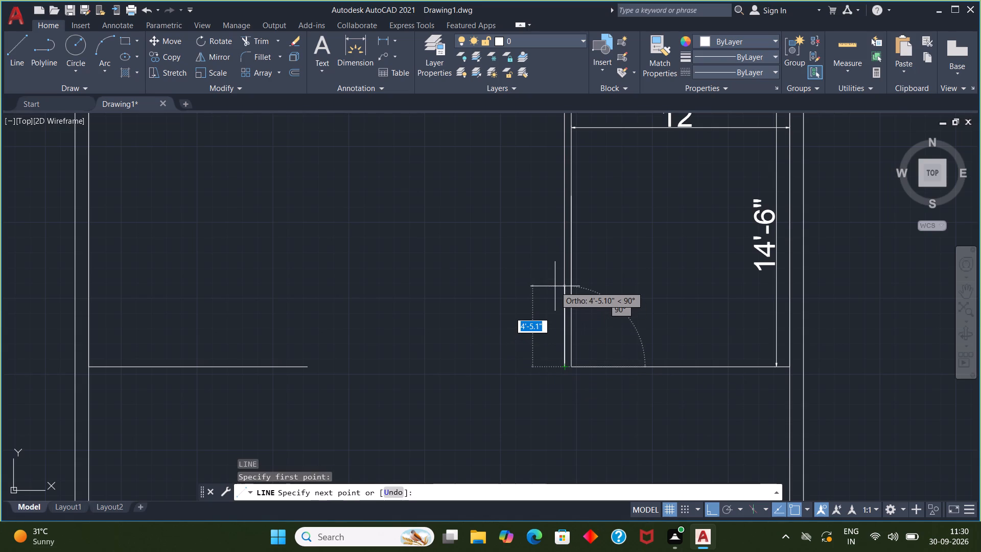
key(3)
key(apostrophe)
key(Return)
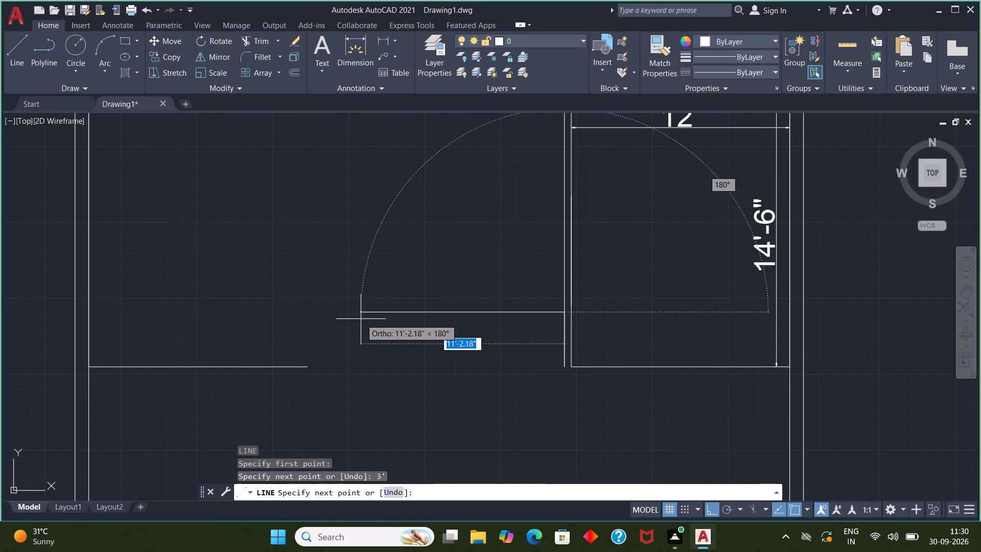
text(13)
key(apostrophe)
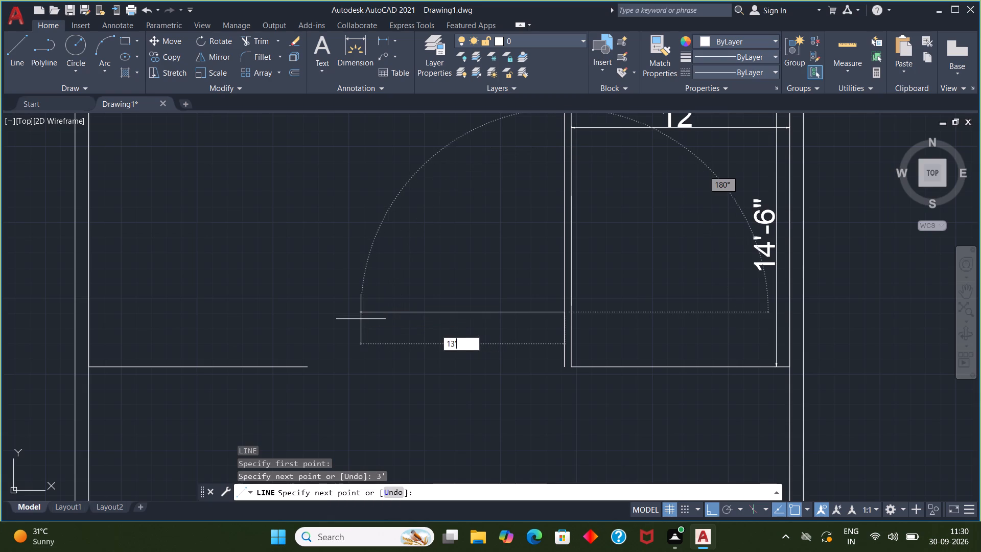
key(9)
key(shift+quotedbl)
key(Return)
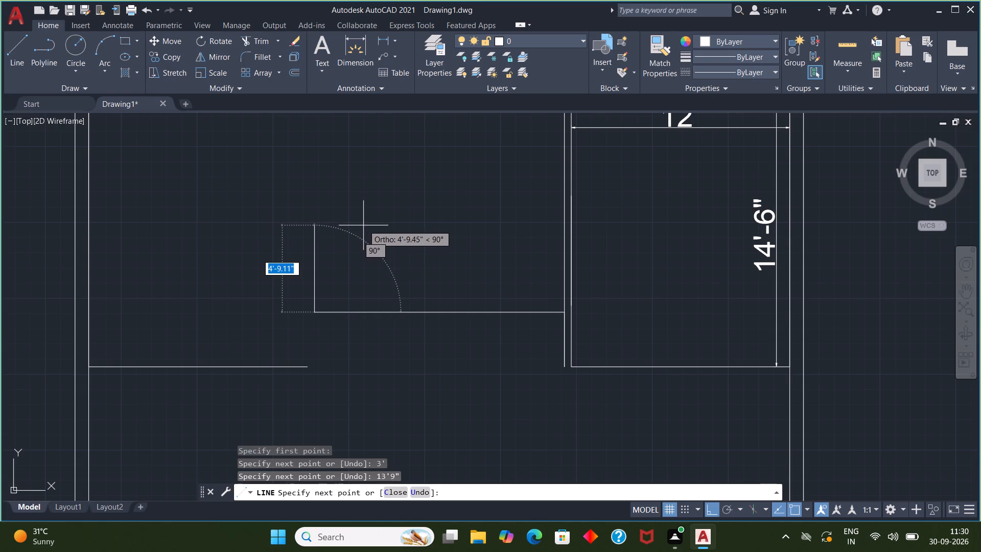
key(Escape)
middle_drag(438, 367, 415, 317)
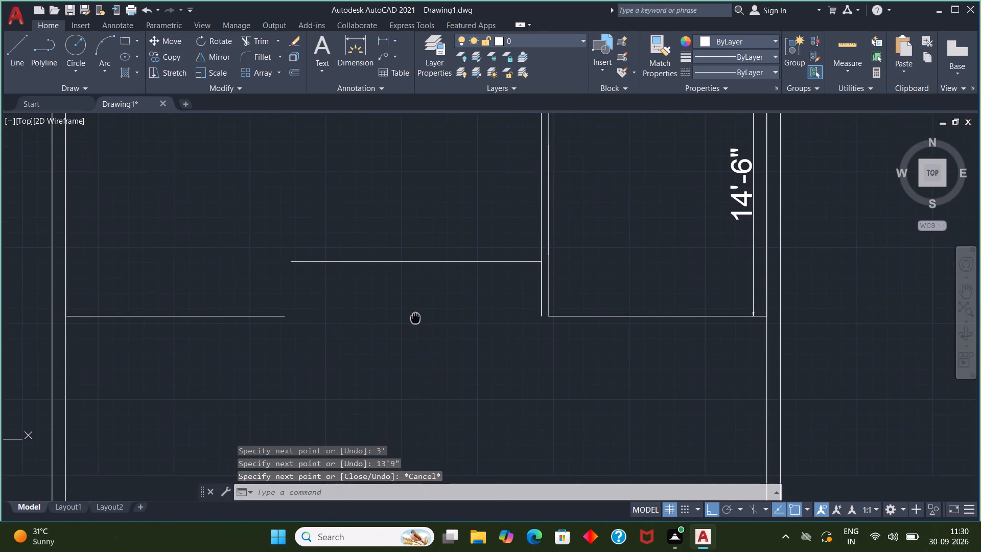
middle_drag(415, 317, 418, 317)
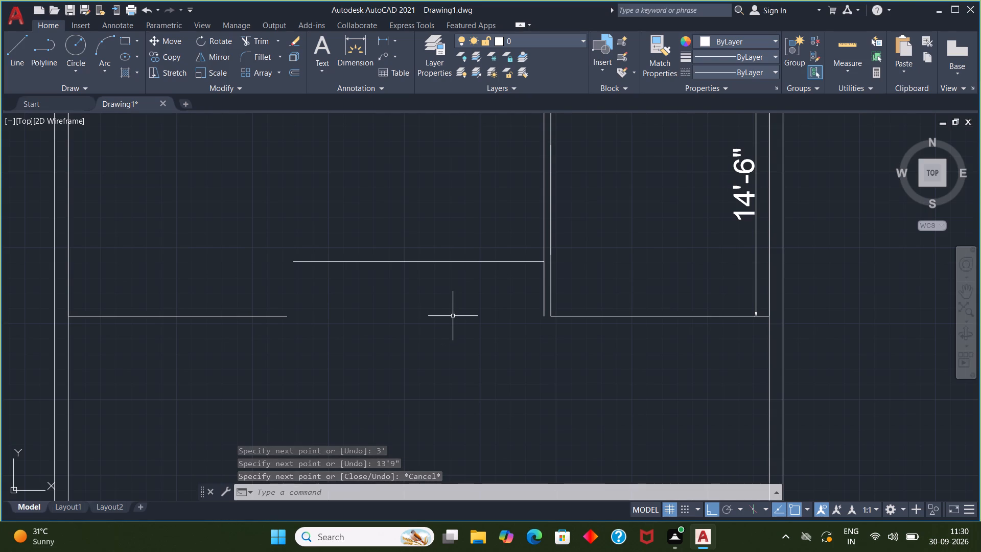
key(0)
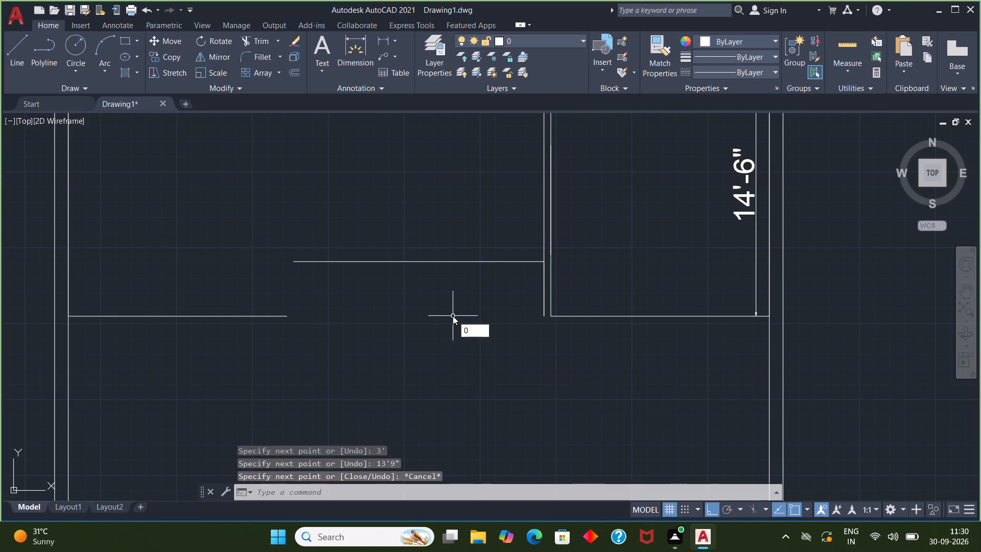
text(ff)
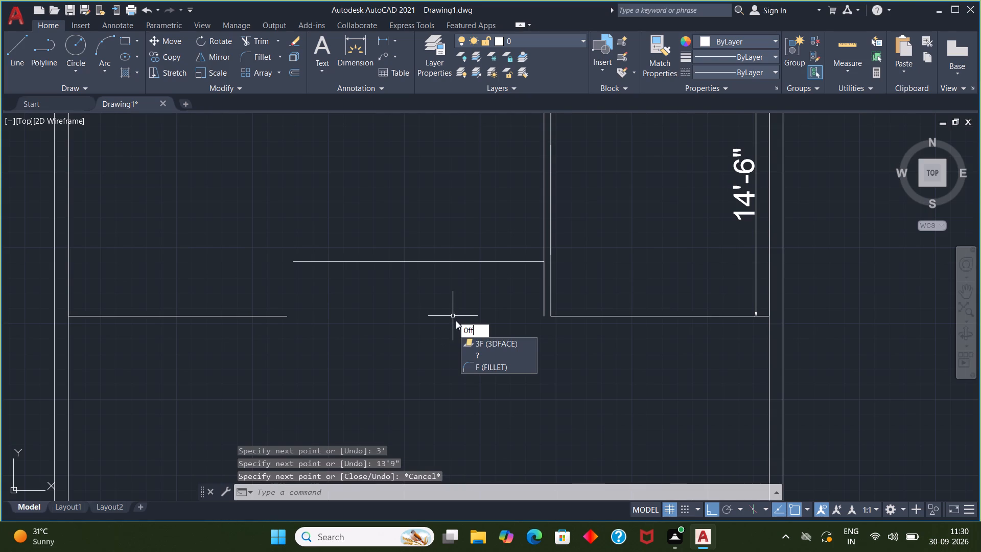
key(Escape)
Offset the 13'9" horizontal line upward by 4.5" to form the middle room's partition.
key(o)
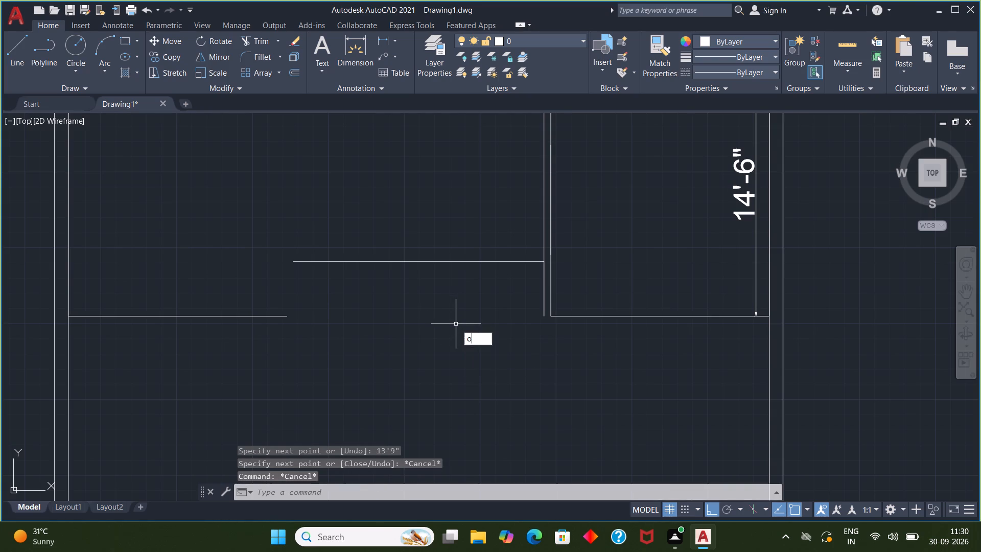
click(491, 351)
click(541, 263)
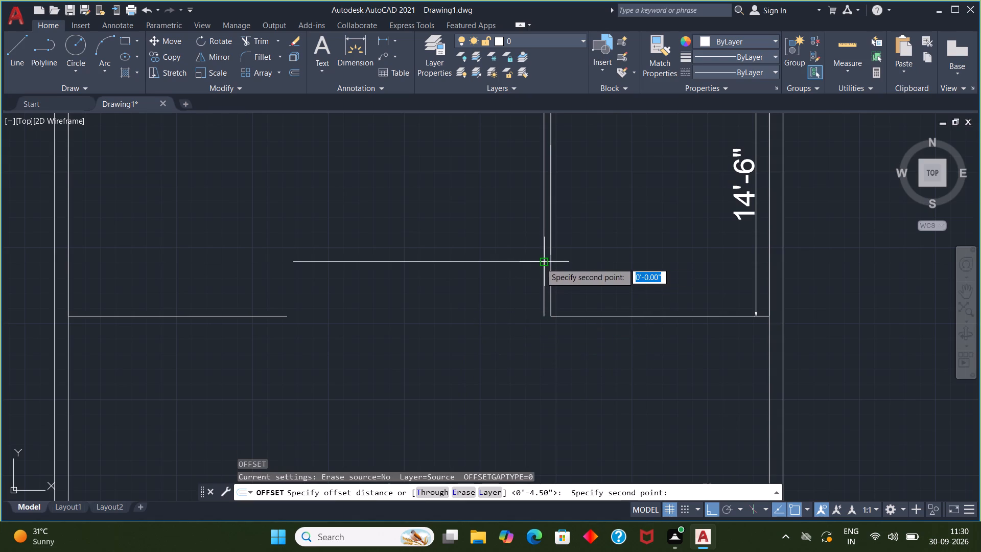
text(4.5)
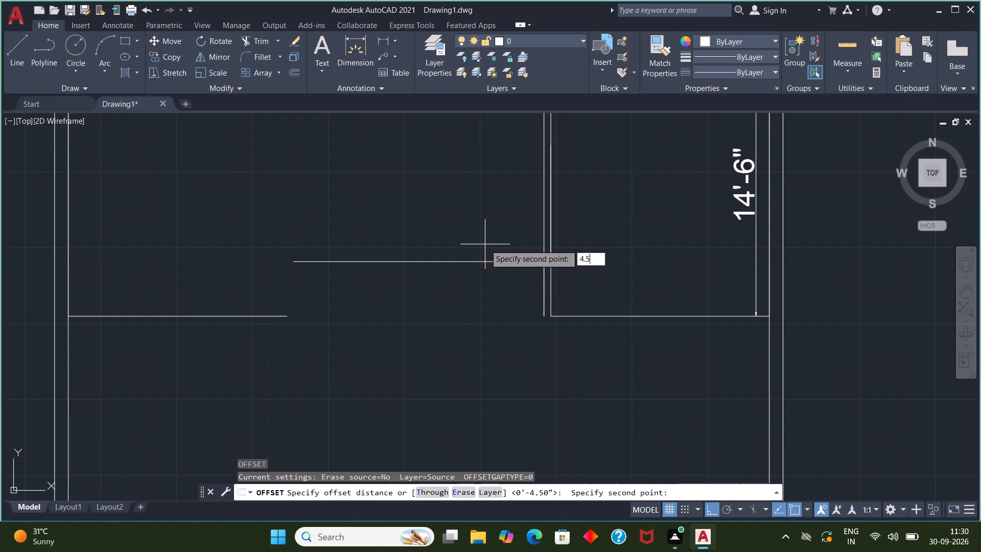
key(shift+quotedbl)
key(Return)
click(482, 260)
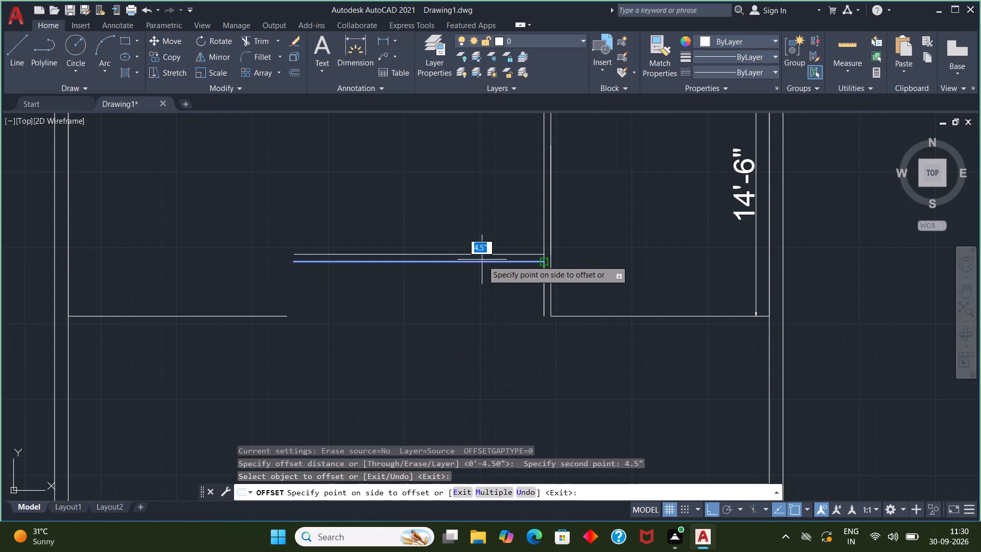
click(478, 248)
middle_drag(443, 314, 442, 329)
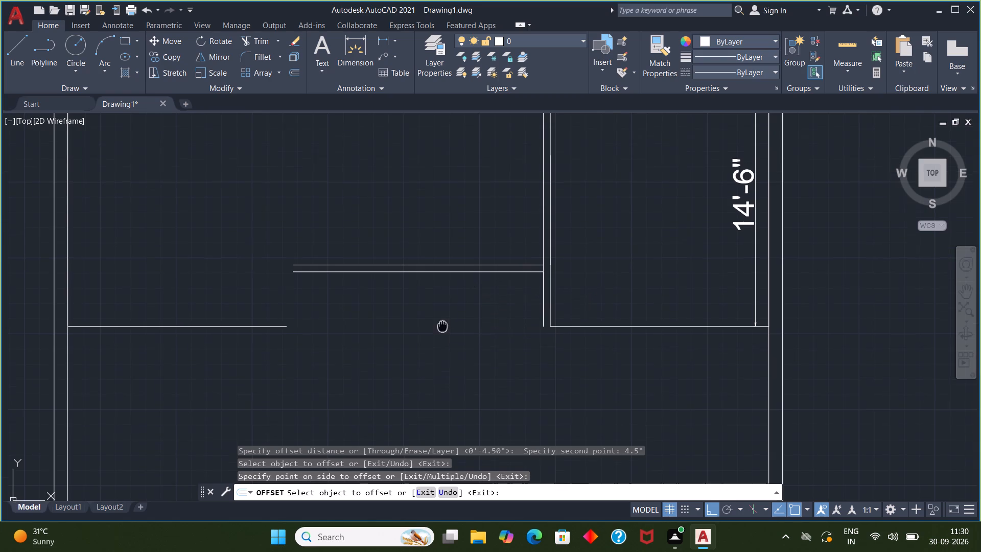
middle_drag(442, 329, 440, 372)
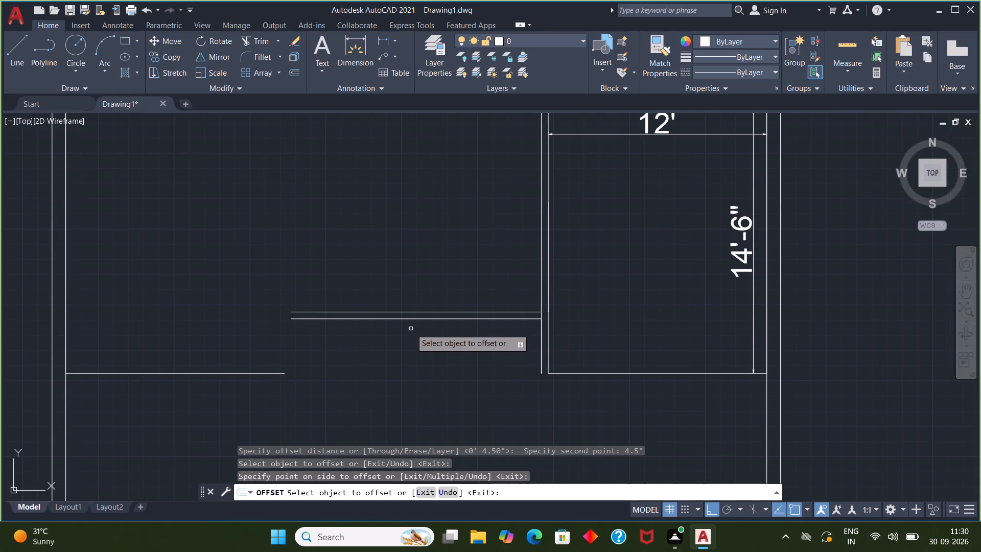
Close the open left end of the middle room's partition with a line from its lower corner to its upper corner.
key(l)
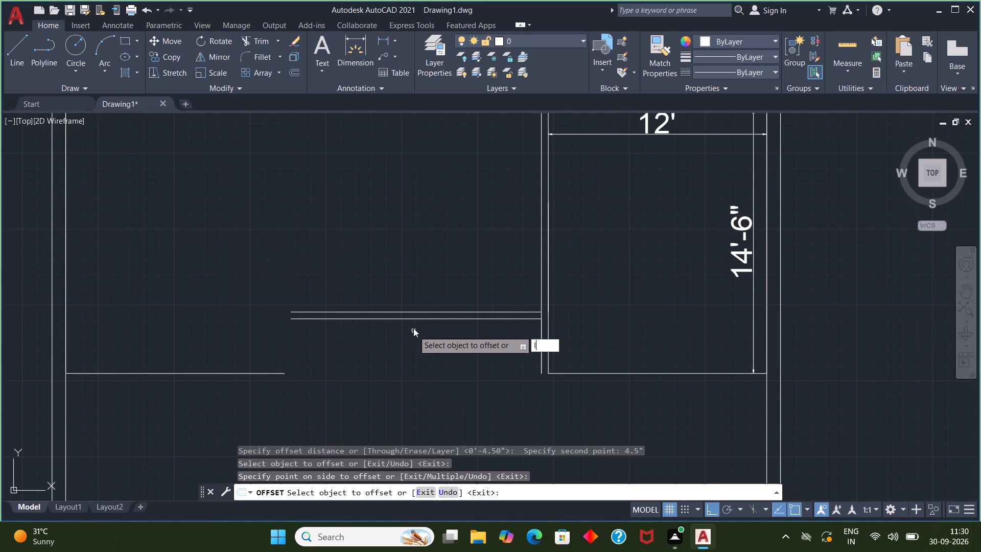
key(Escape)
key(l)
key(Return)
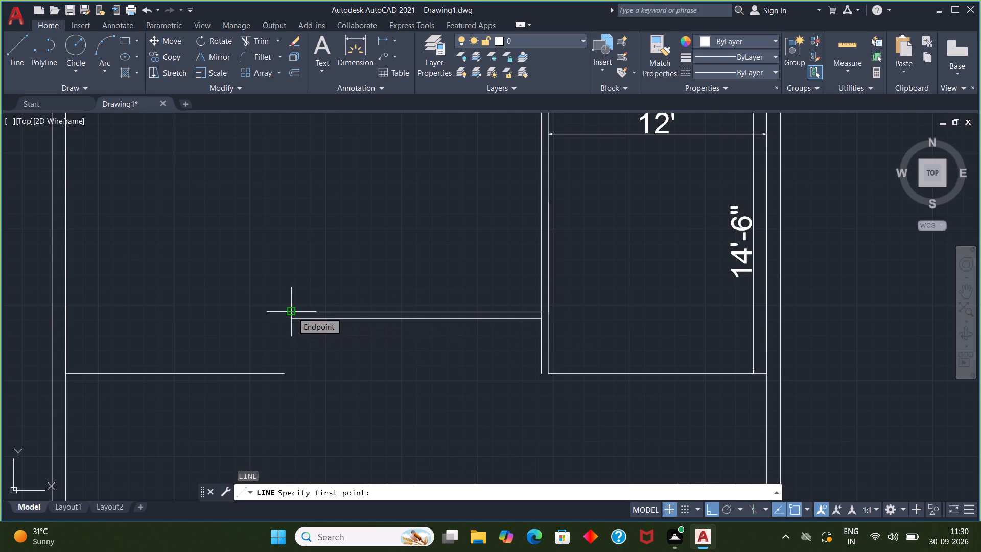
scroll(291, 320, up, 1)
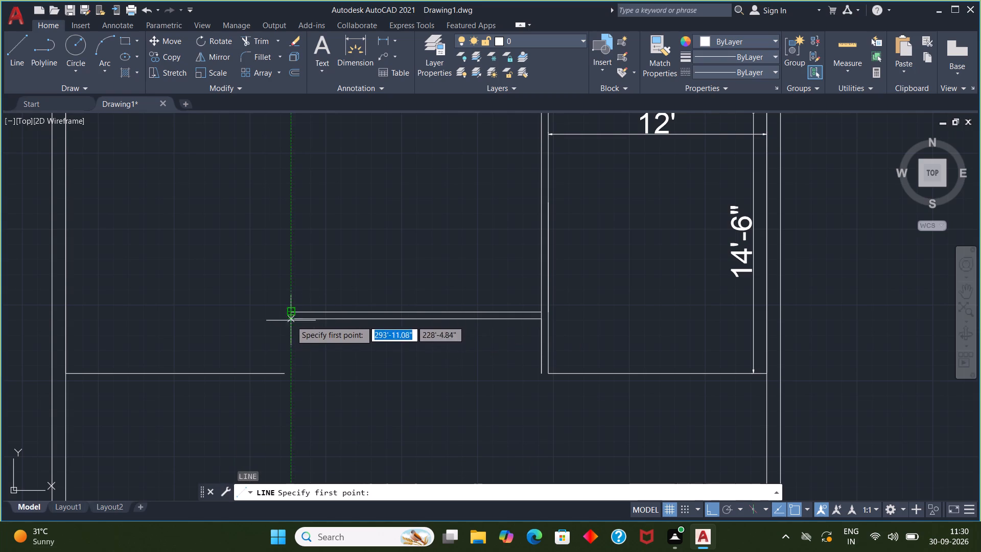
scroll(291, 320, up, 4)
click(286, 323)
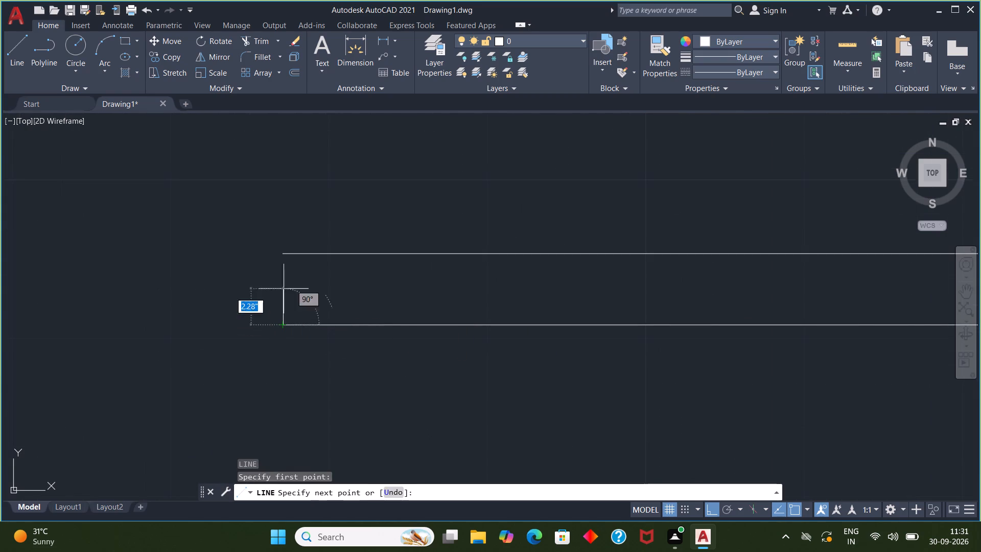
click(285, 255)
Continue the line from the partition's upper left corner 6' upward and 6'9" to the right.
middle_drag(331, 224, 343, 254)
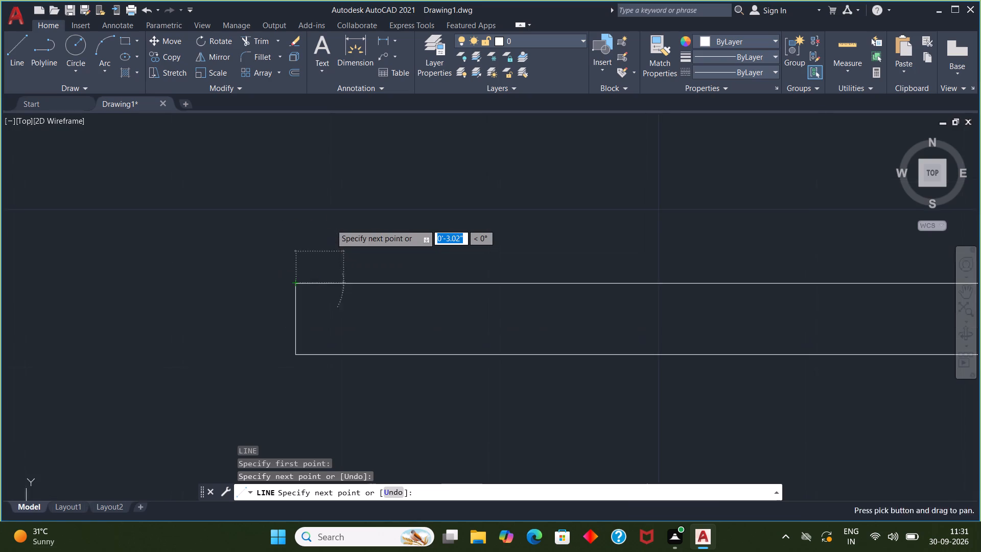
scroll(343, 254, down, 4)
middle_drag(344, 254, 356, 326)
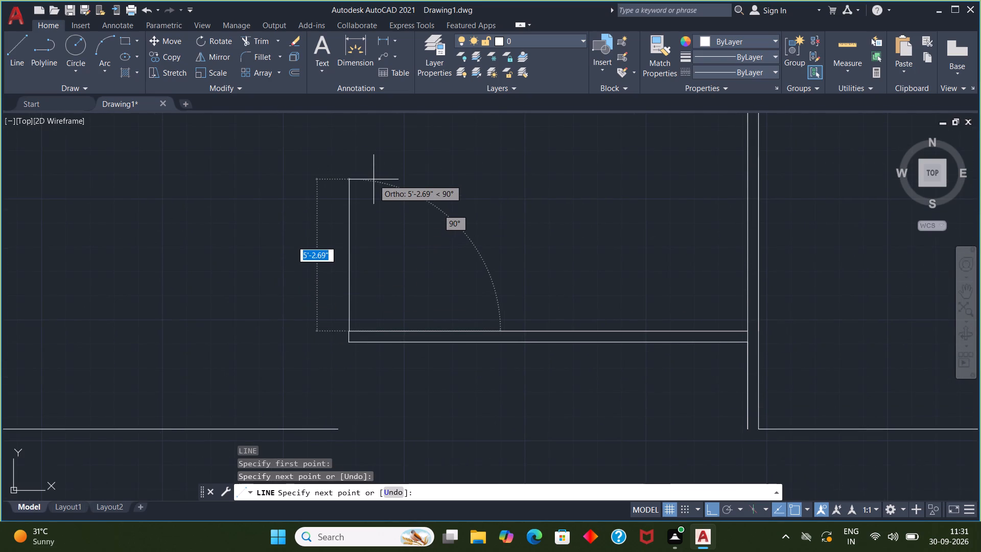
text(6')
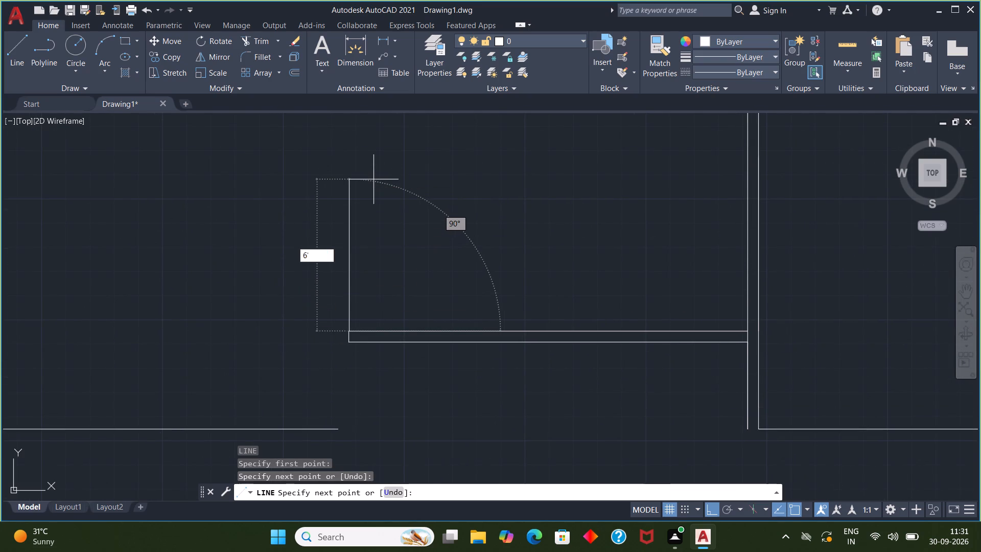
key(Return)
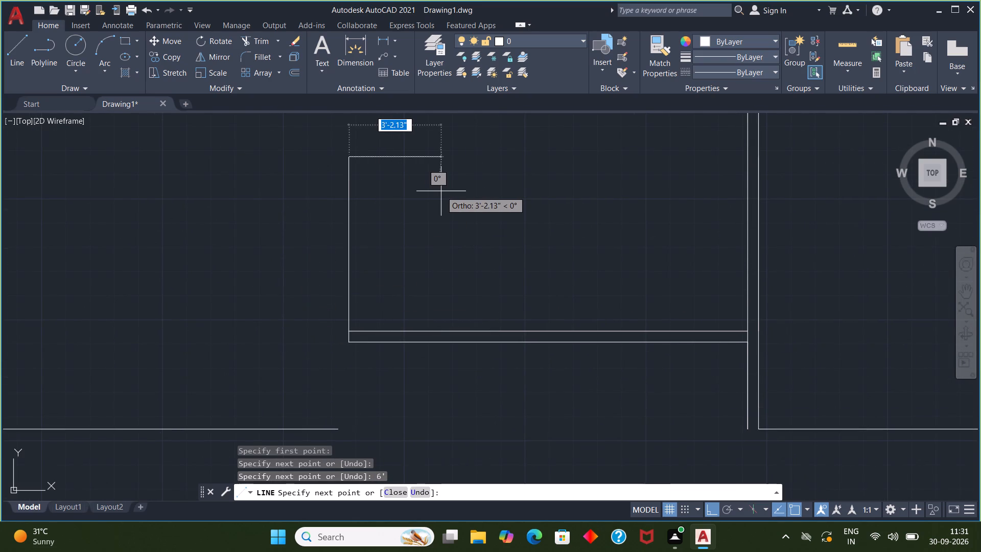
middle_drag(441, 191, 441, 329)
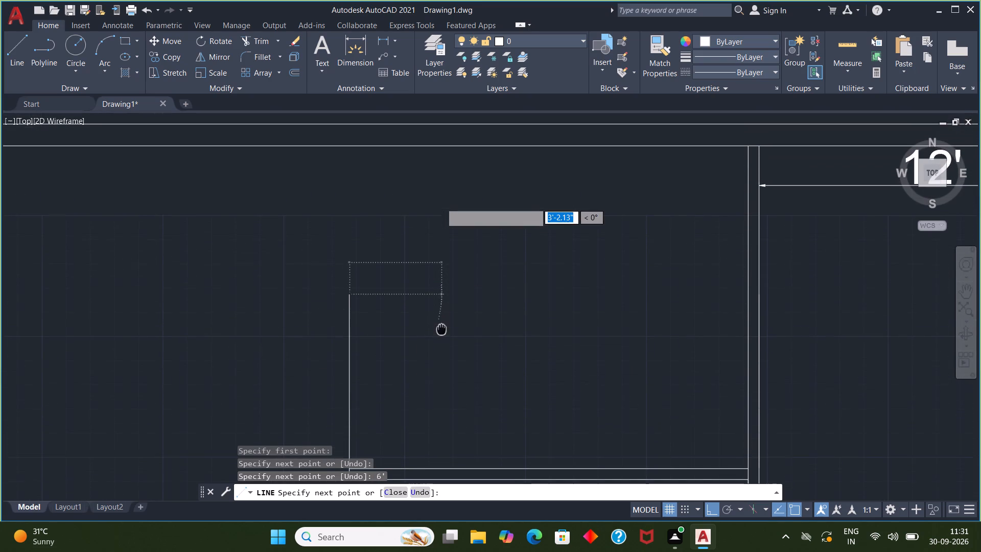
middle_drag(441, 329, 441, 330)
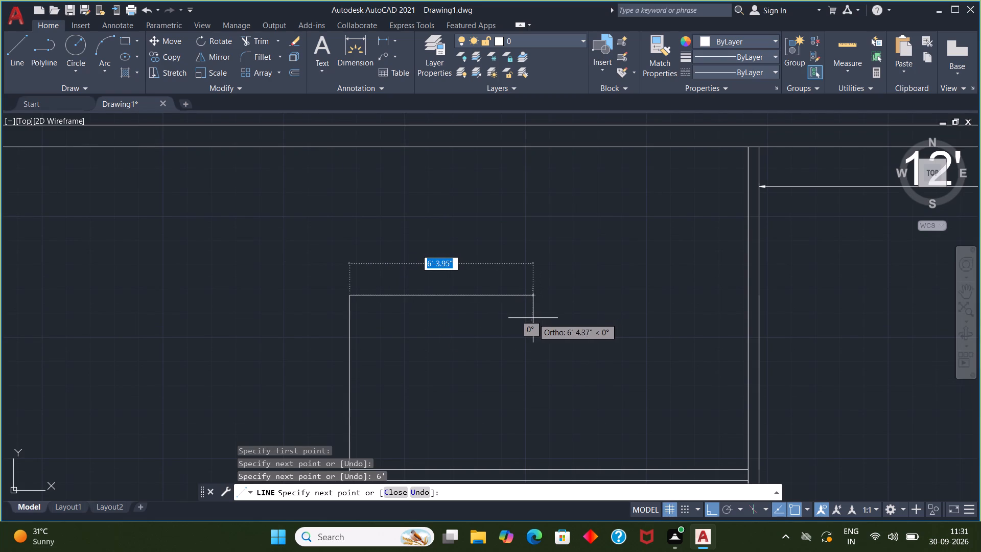
key(6)
key(apostrophe)
key(9)
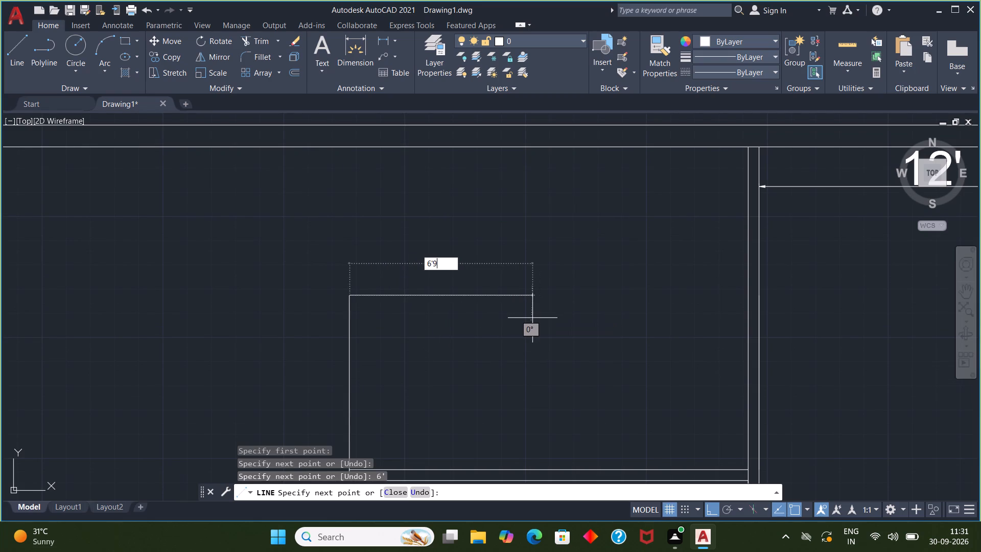
key(shift+quotedbl)
key(Return)
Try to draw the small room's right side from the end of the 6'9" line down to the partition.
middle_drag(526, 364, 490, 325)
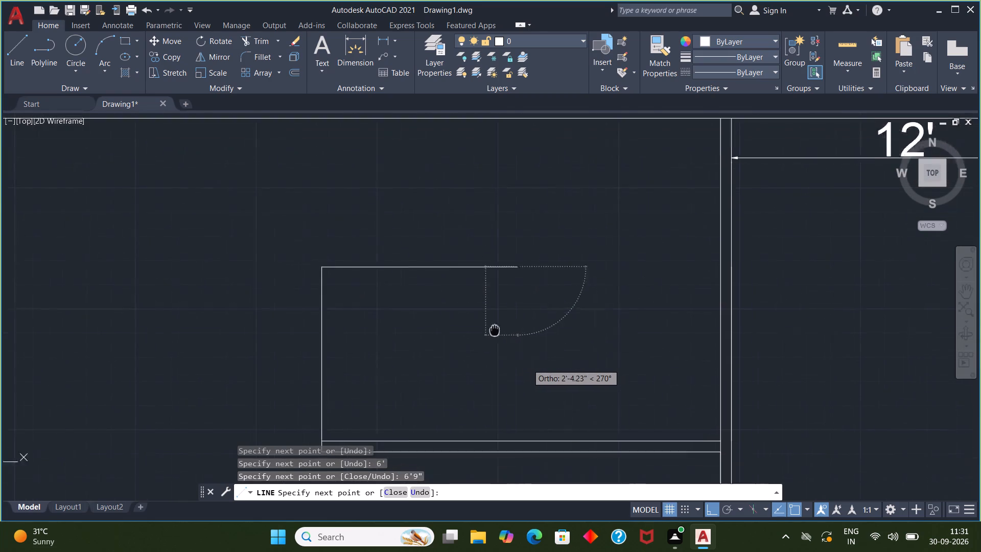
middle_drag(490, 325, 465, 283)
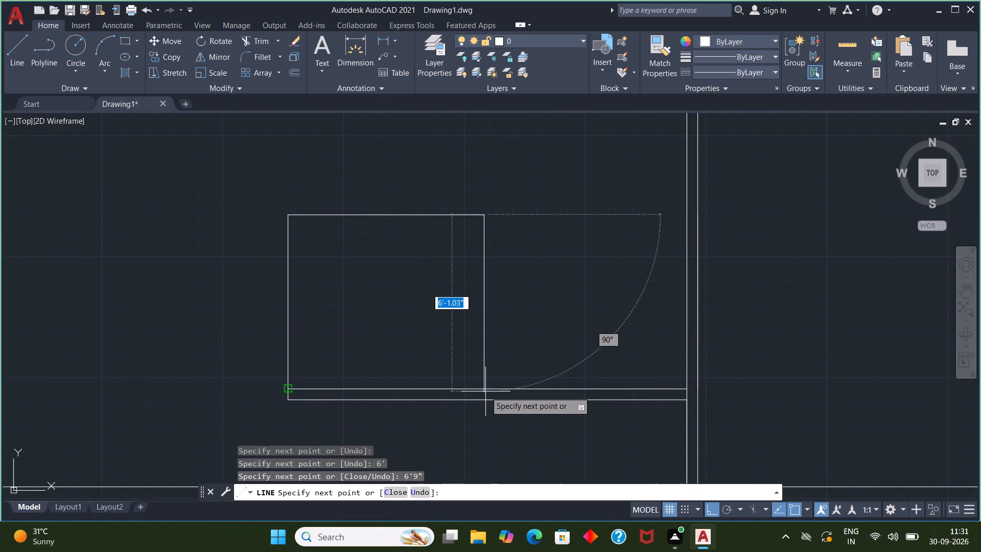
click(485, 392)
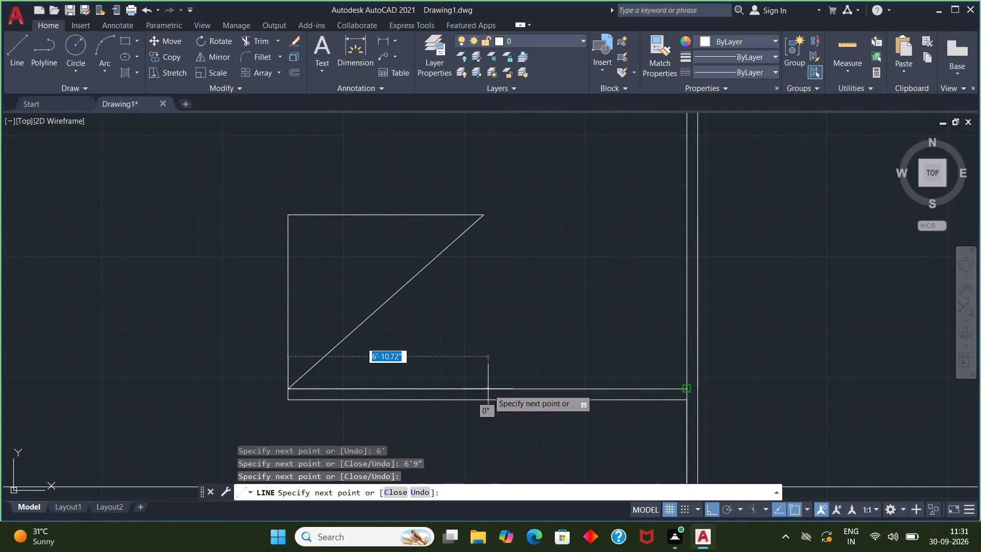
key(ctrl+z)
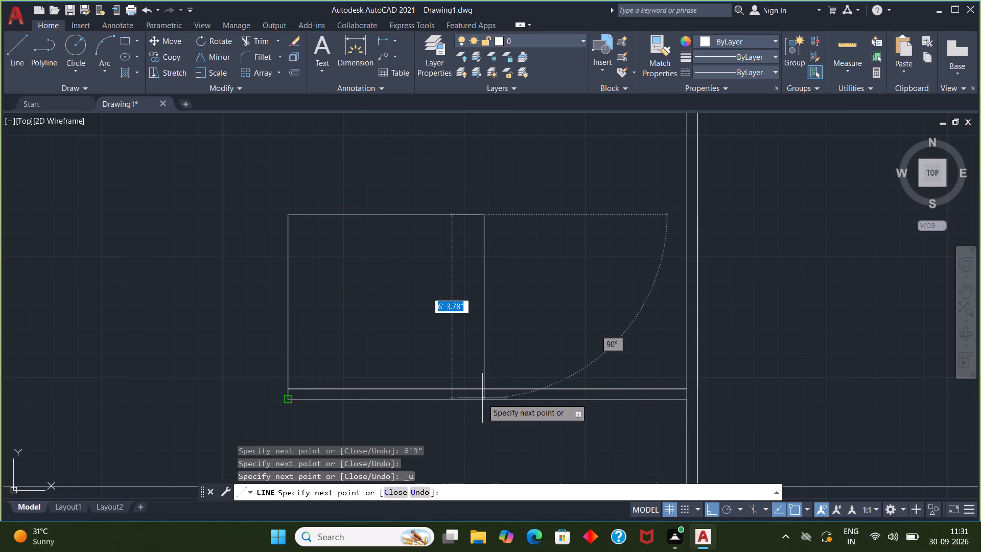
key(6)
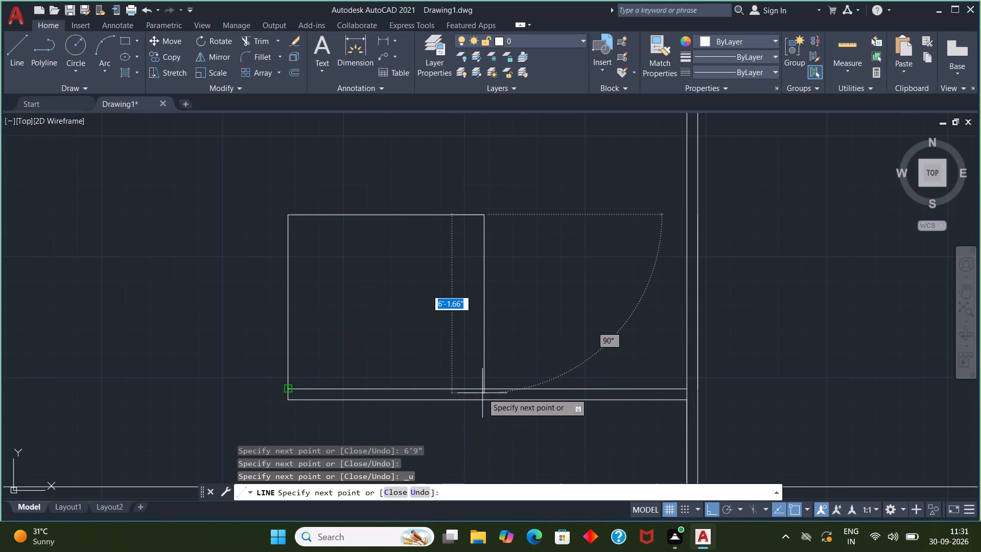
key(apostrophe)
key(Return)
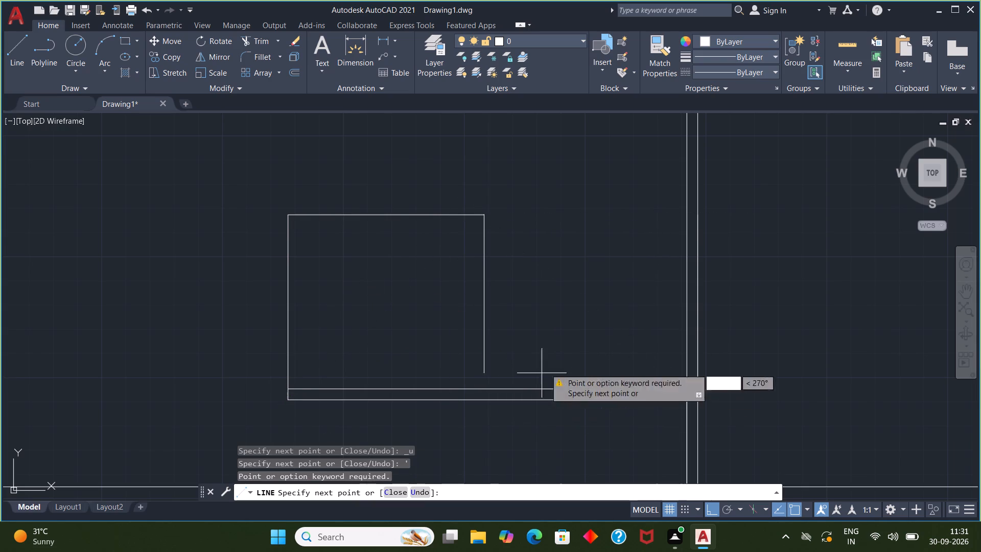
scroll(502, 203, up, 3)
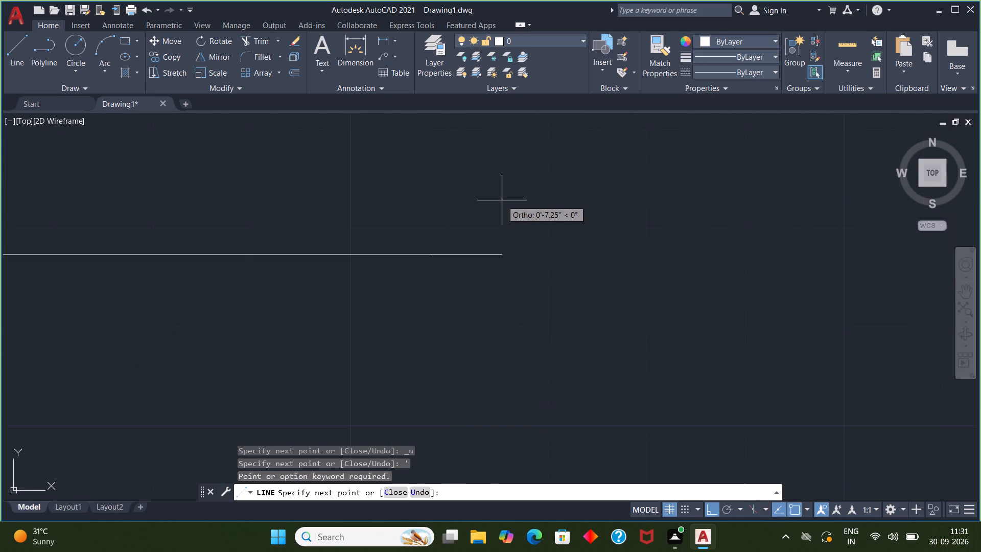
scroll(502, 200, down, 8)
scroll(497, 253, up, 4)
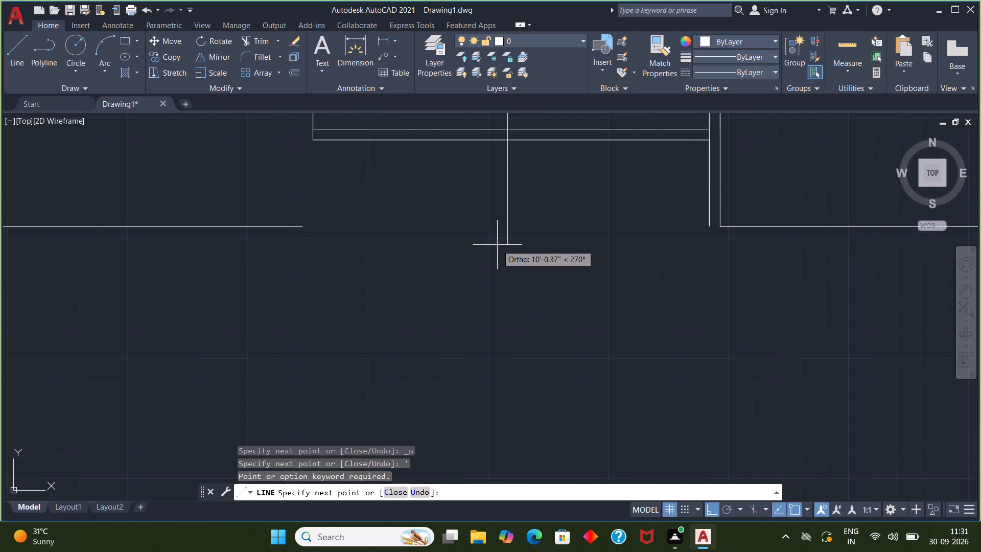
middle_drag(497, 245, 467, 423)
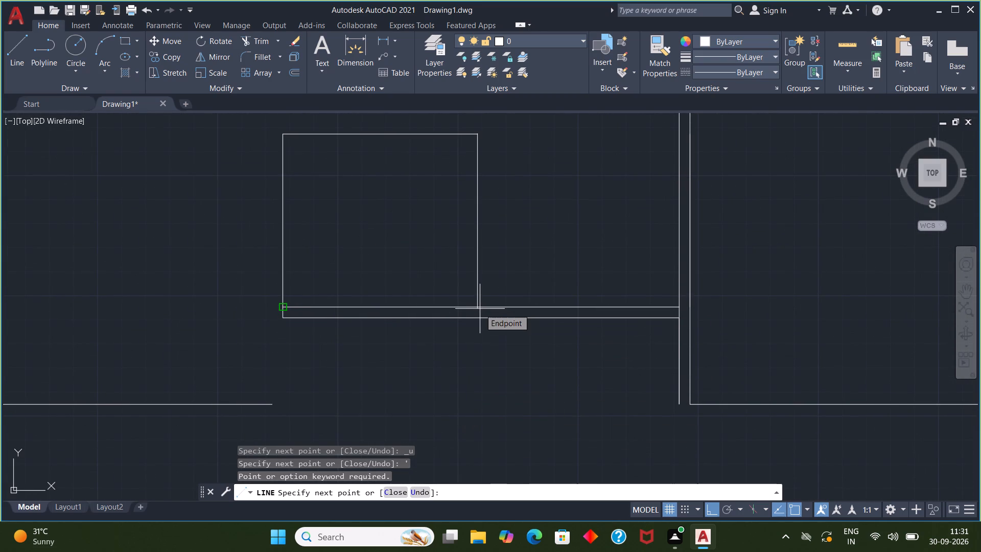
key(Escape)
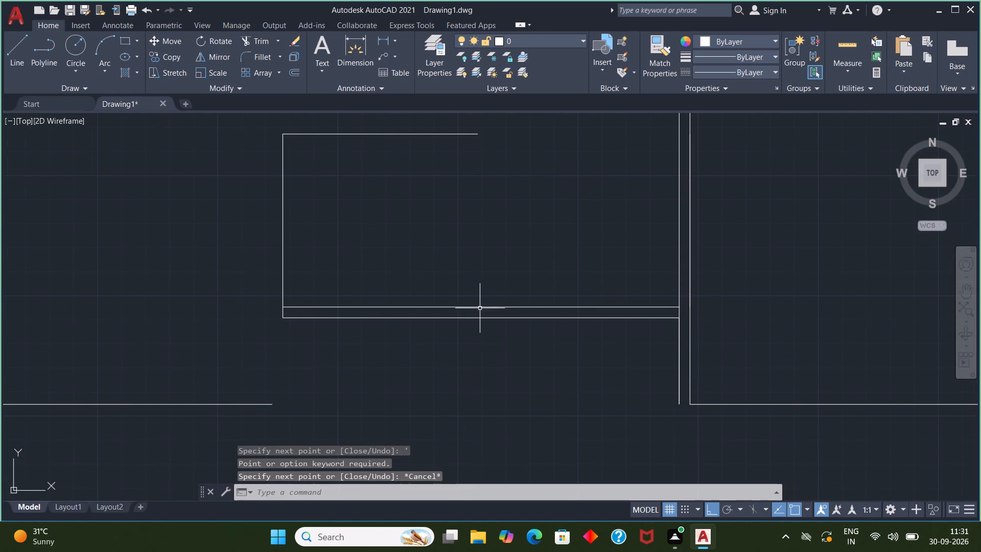
Draw a 6' line from the right end of the 6'9" line straight down to the partition.
key(l)
key(Return)
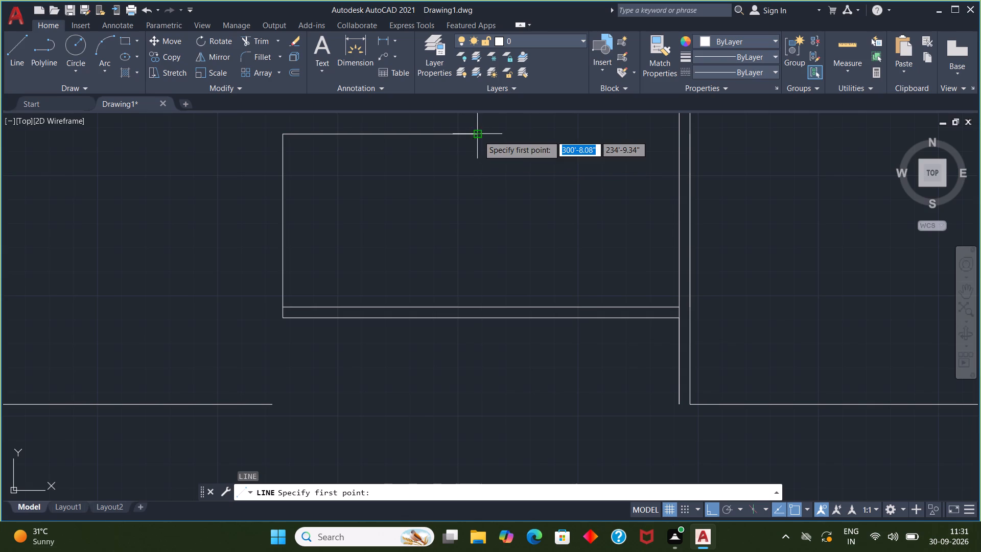
click(478, 135)
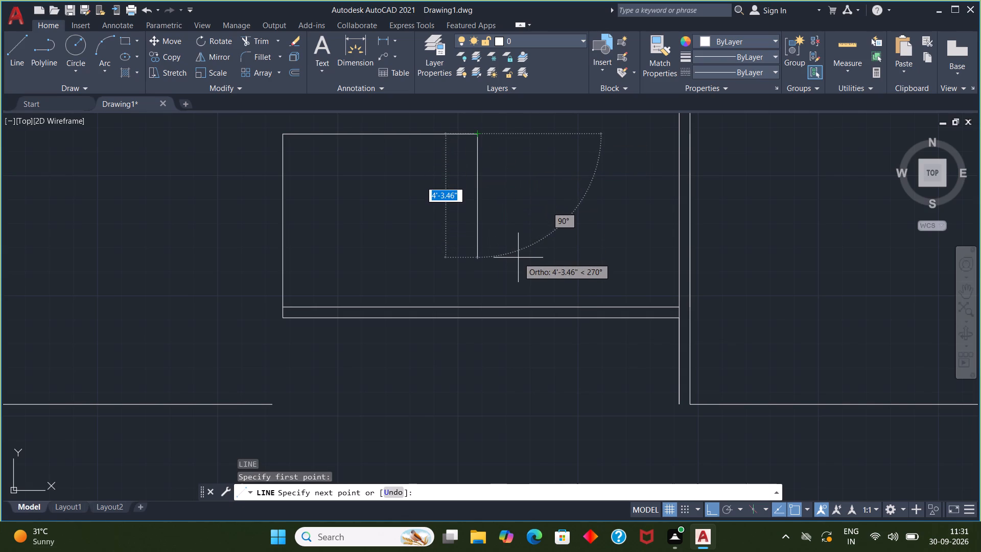
key(6)
key(apostrophe)
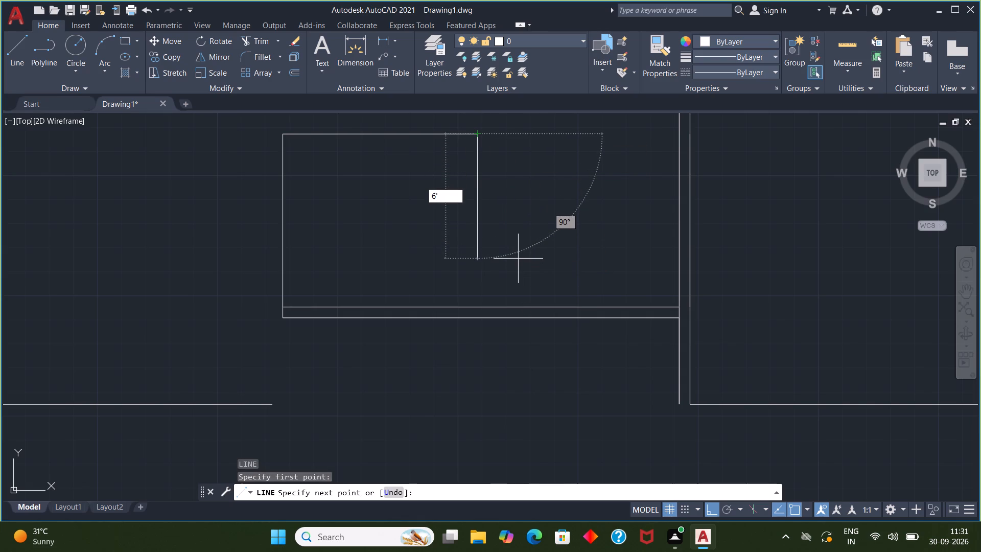
key(Return)
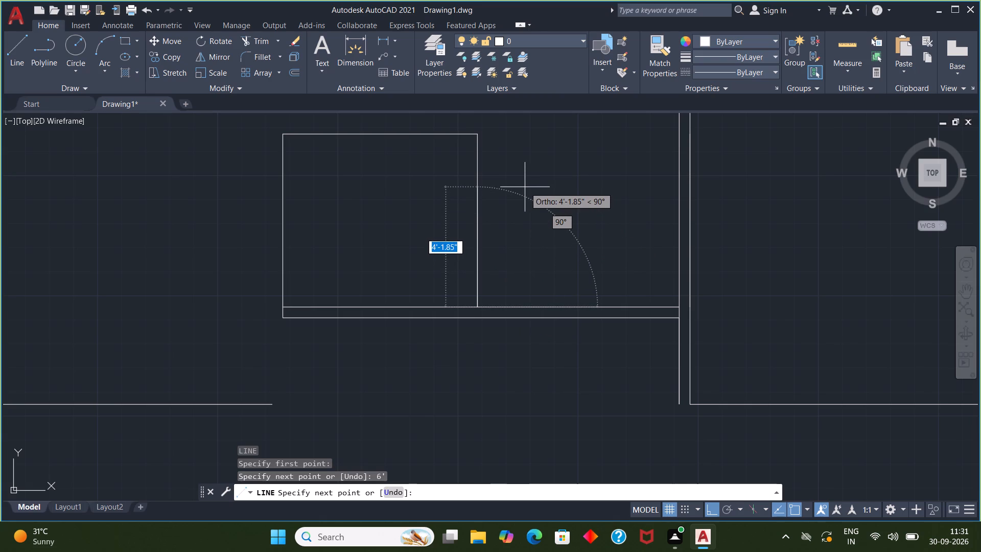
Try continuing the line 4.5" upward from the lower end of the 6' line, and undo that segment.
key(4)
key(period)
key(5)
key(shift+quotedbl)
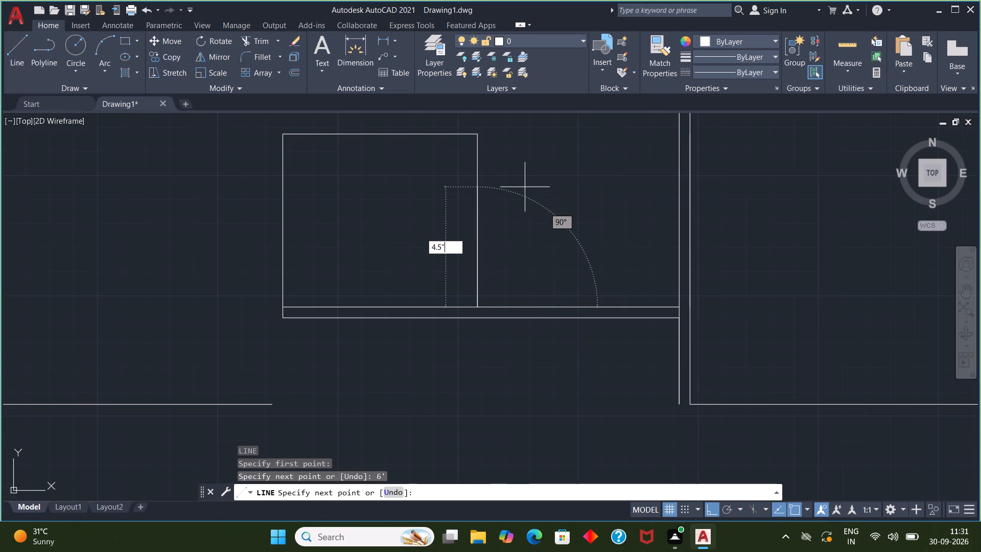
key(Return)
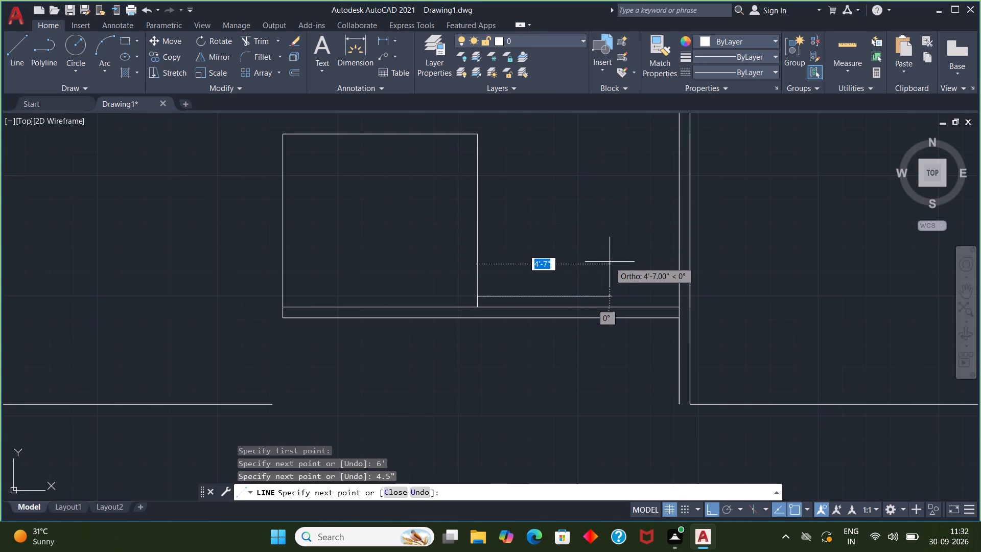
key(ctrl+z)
Continue the line 4.5" to the right along the partition and 6' upward to form the dividing wall's second face.
scroll(531, 305, up, 3)
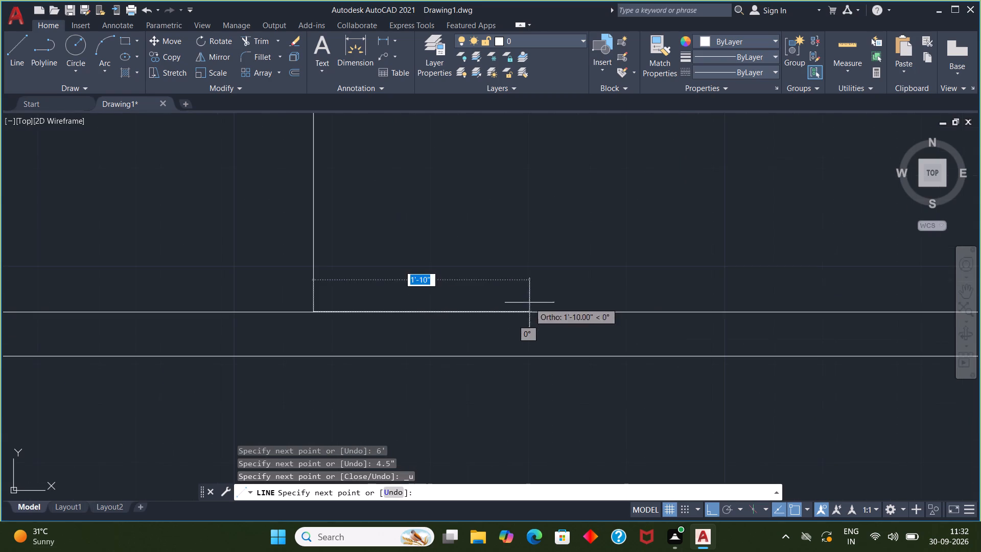
key(4)
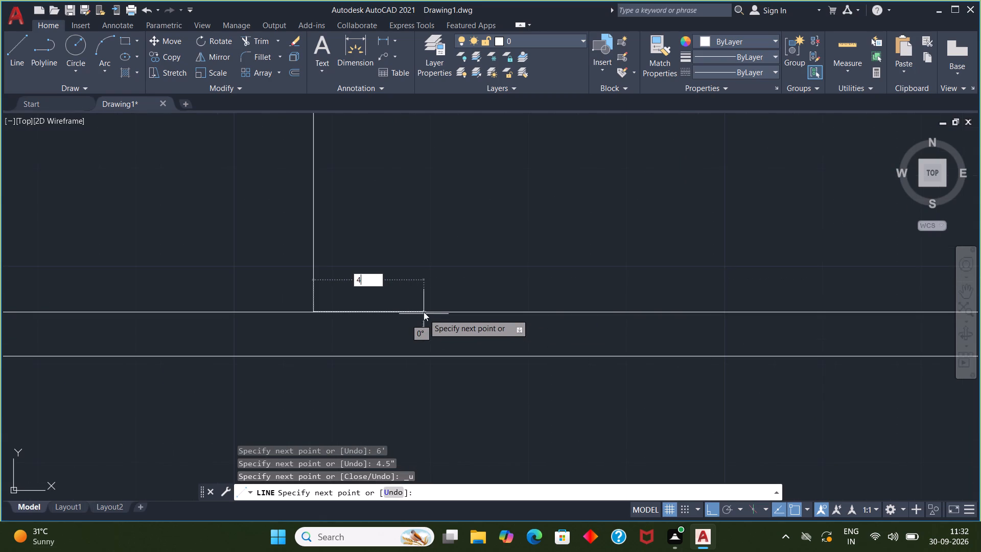
key(period)
key(5)
key(shift+quotedbl)
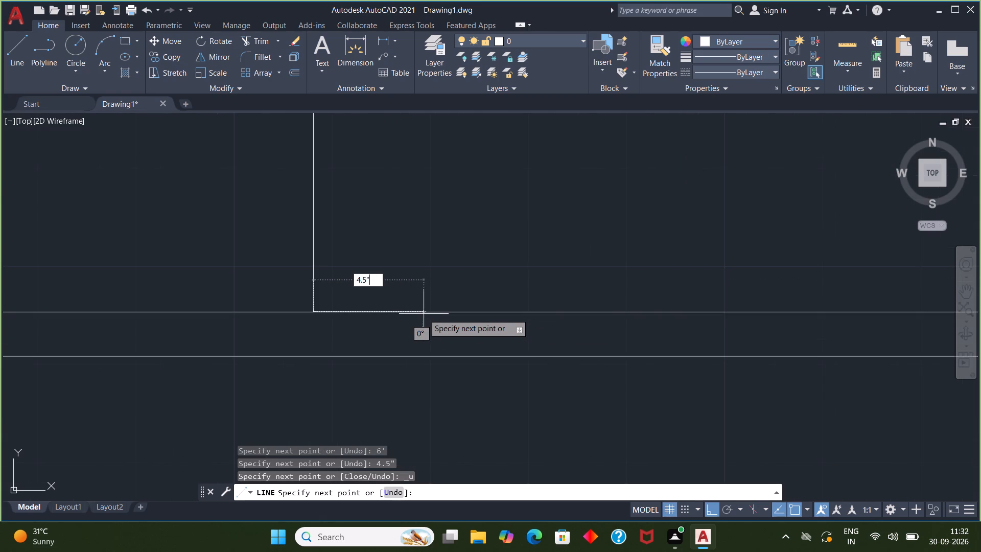
key(Return)
middle_drag(377, 218, 378, 330)
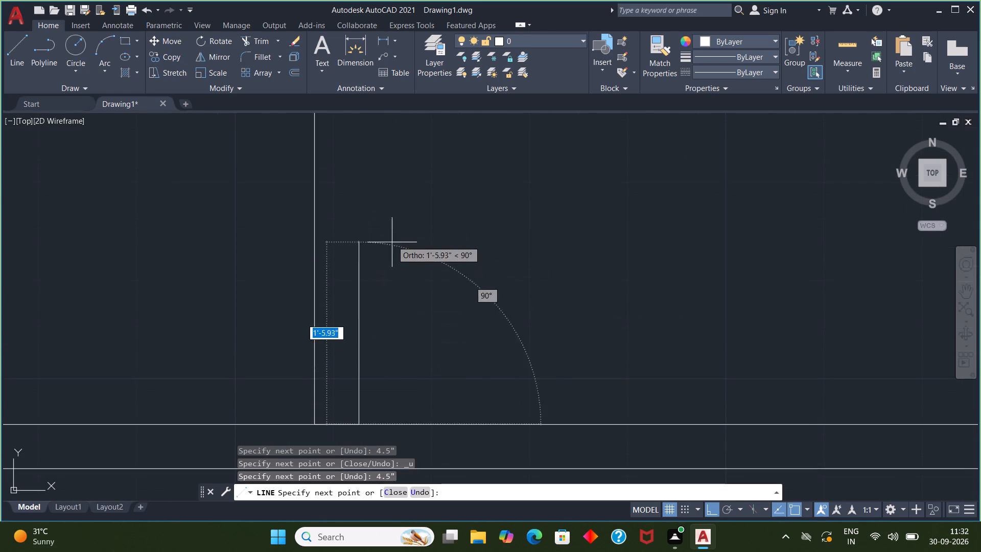
scroll(390, 194, down, 5)
middle_drag(390, 193, 372, 314)
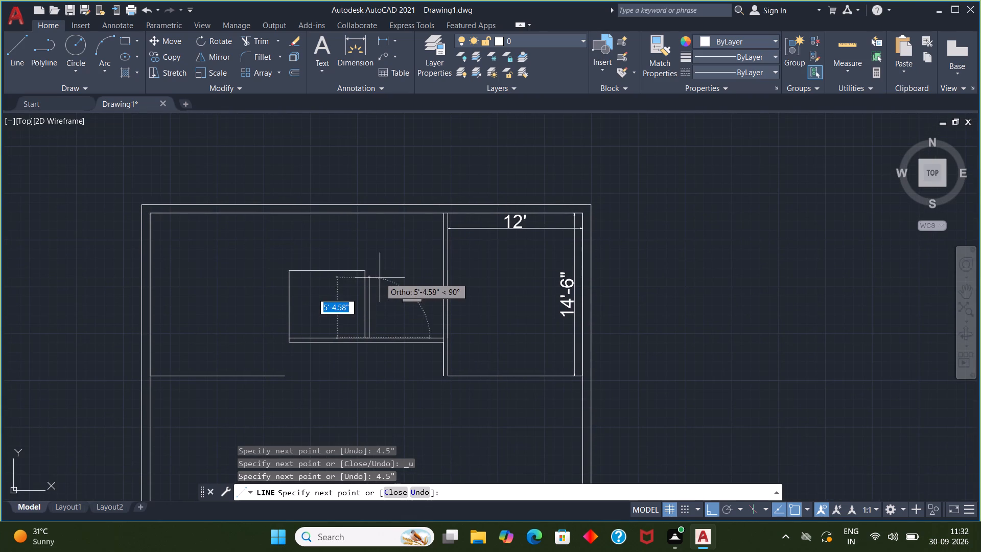
key(6)
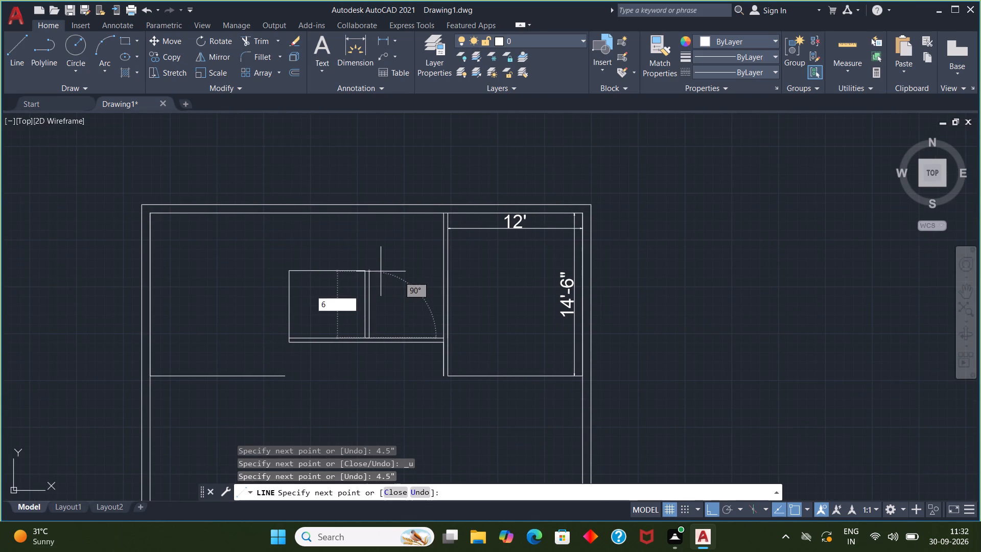
key(apostrophe)
key(Return)
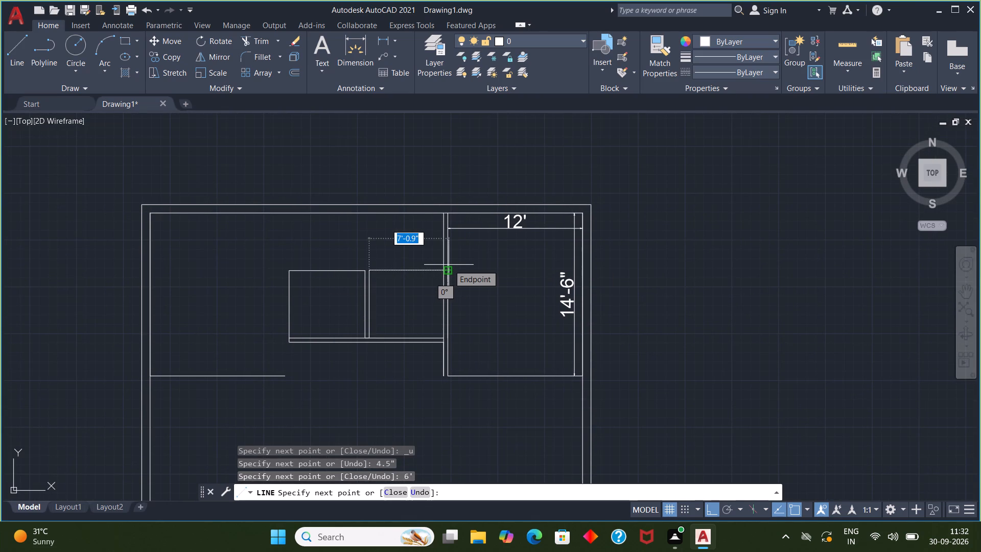
Continue the line 6'7.5" to the right from the dividing wall's top to the vertical partition, closing the second small room.
scroll(471, 262, up, 2)
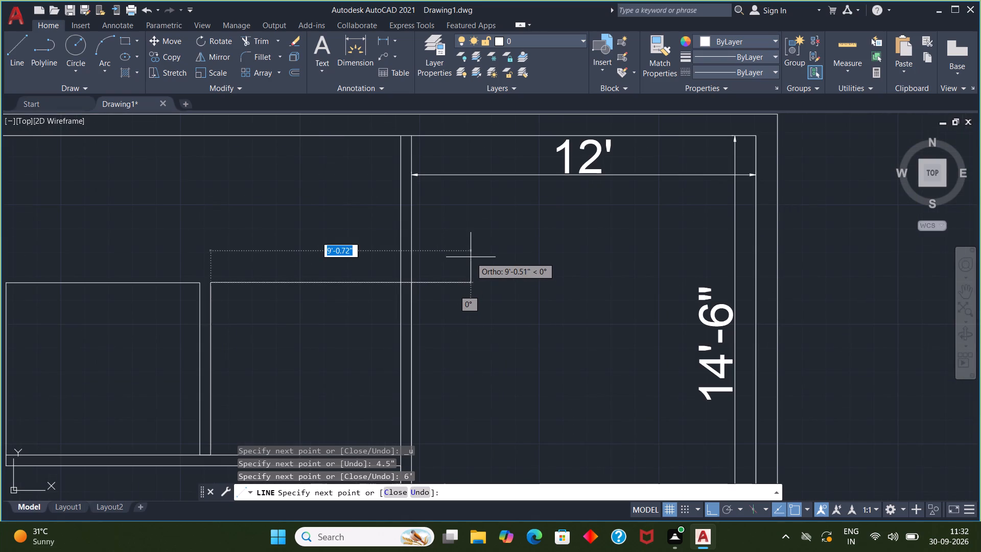
key(6)
text('7.5)
key(shift+quotedbl)
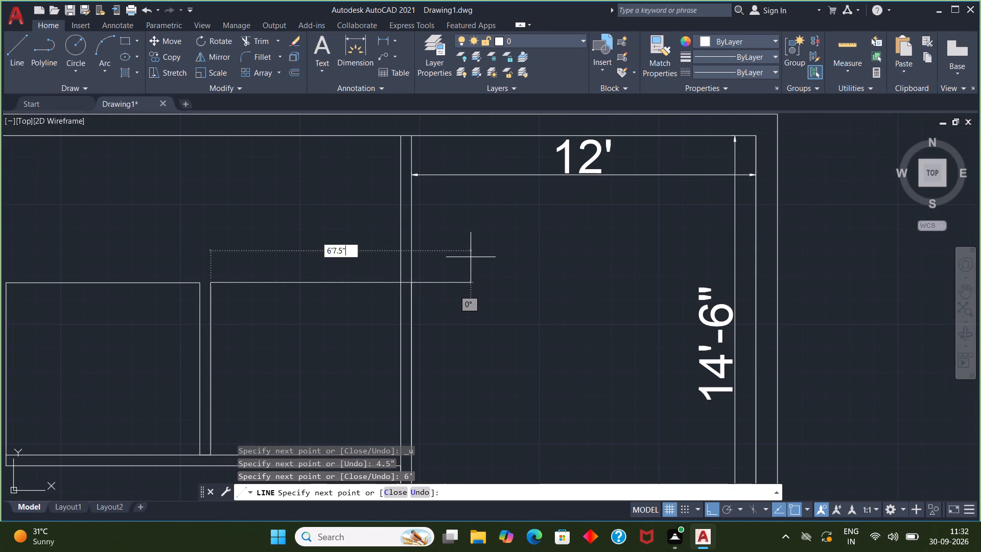
key(Return)
middle_drag(381, 309, 365, 251)
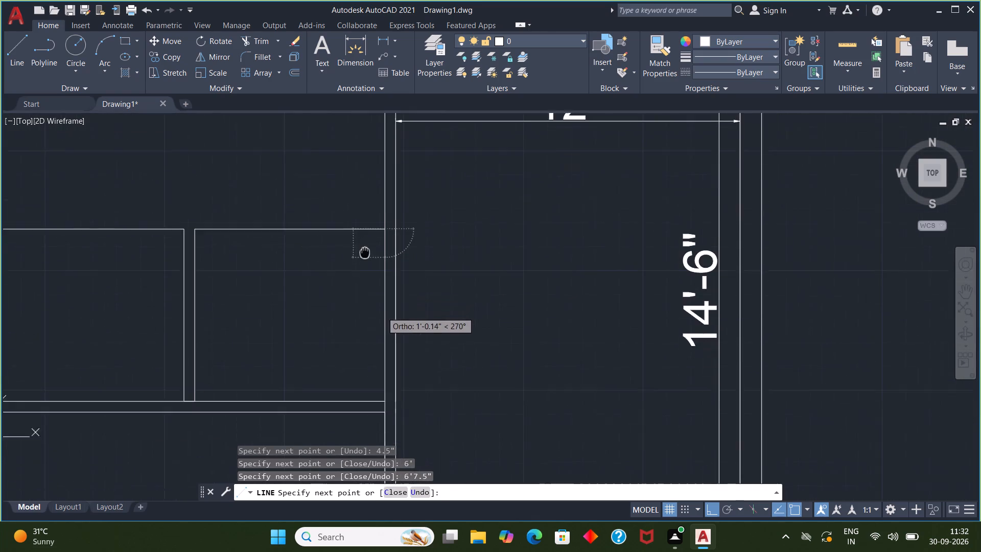
middle_drag(365, 251, 366, 214)
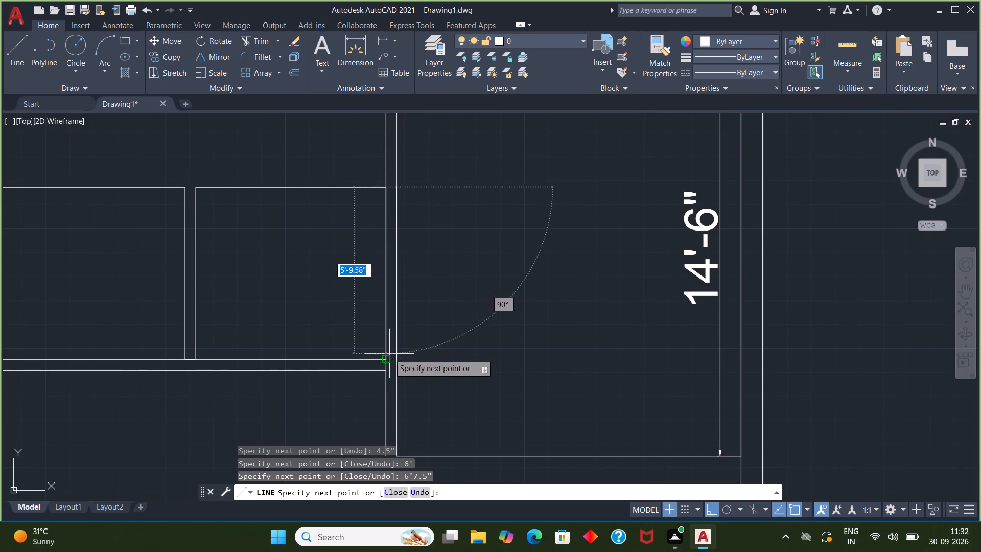
key(Escape)
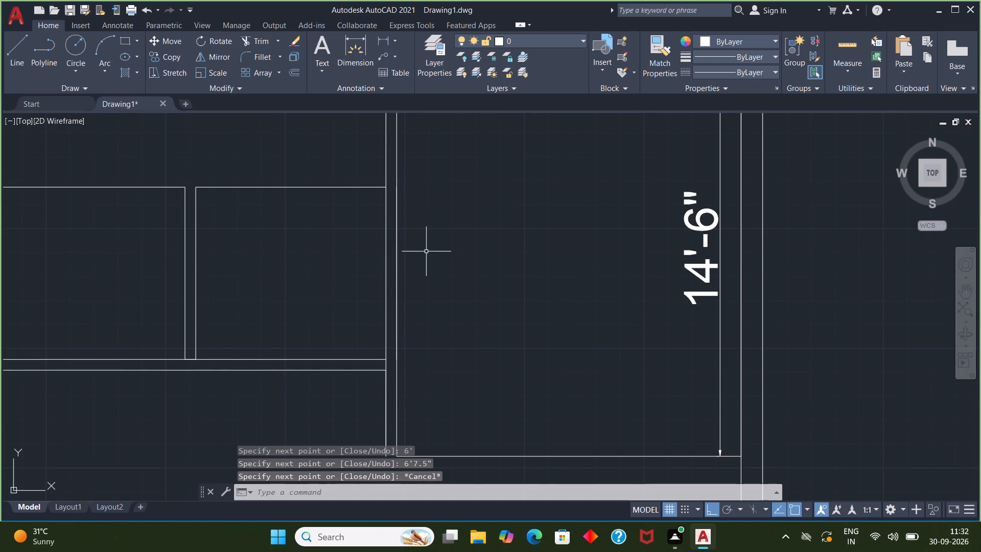
Draw the upper wall's outer face from the right end of the 6'7.5" line: 4.5" upward, and 13'9" to the left.
middle_drag(434, 250, 517, 297)
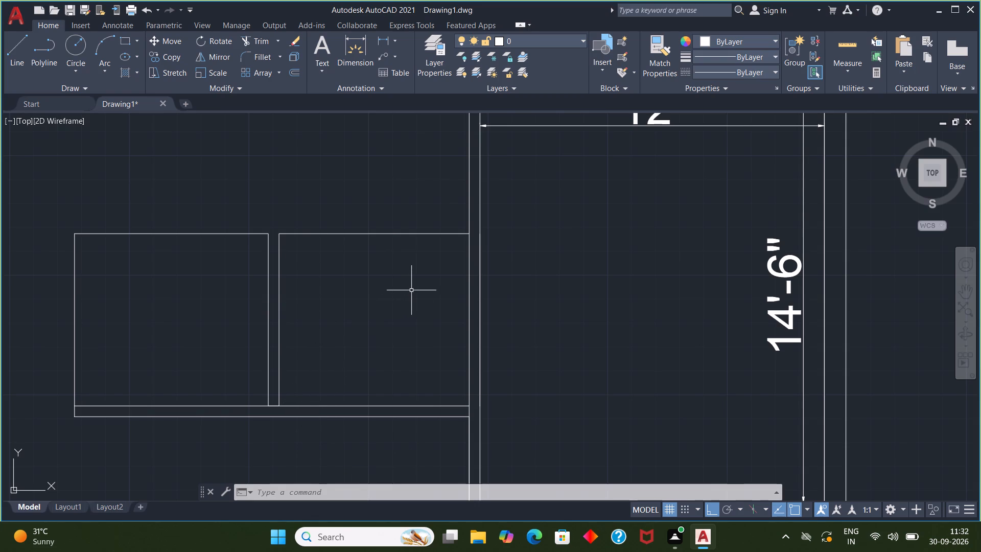
key(l)
key(Return)
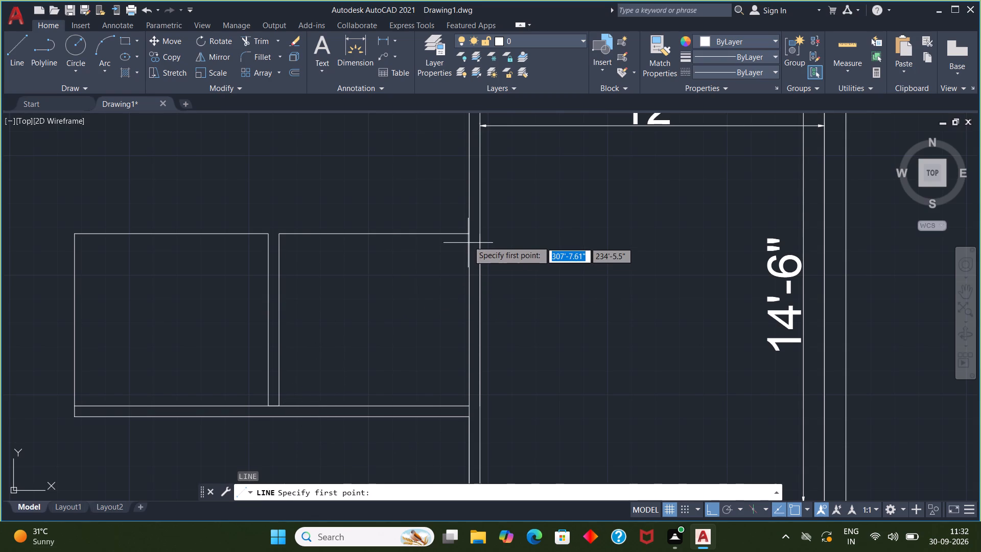
click(468, 236)
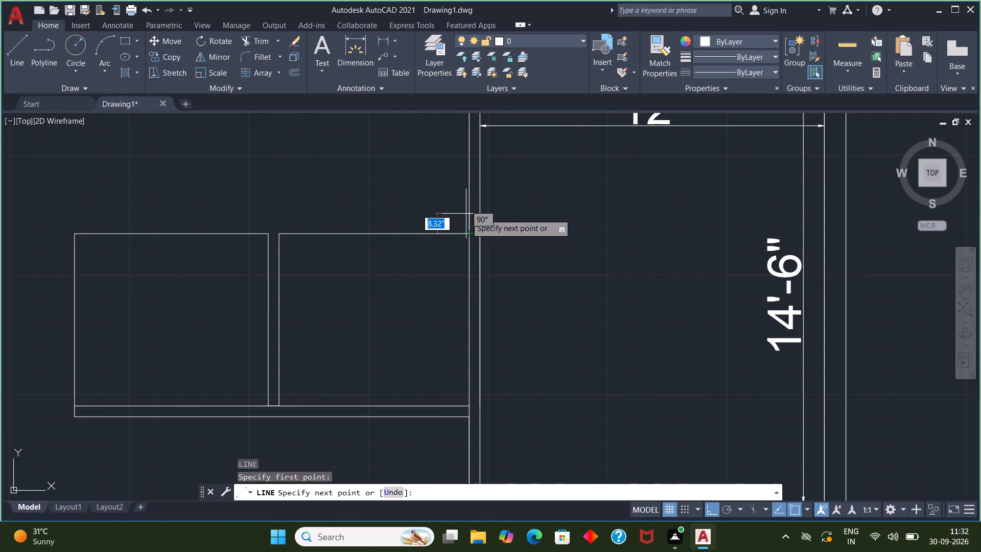
text(4.5)
key(shift+quotedbl)
key(Return)
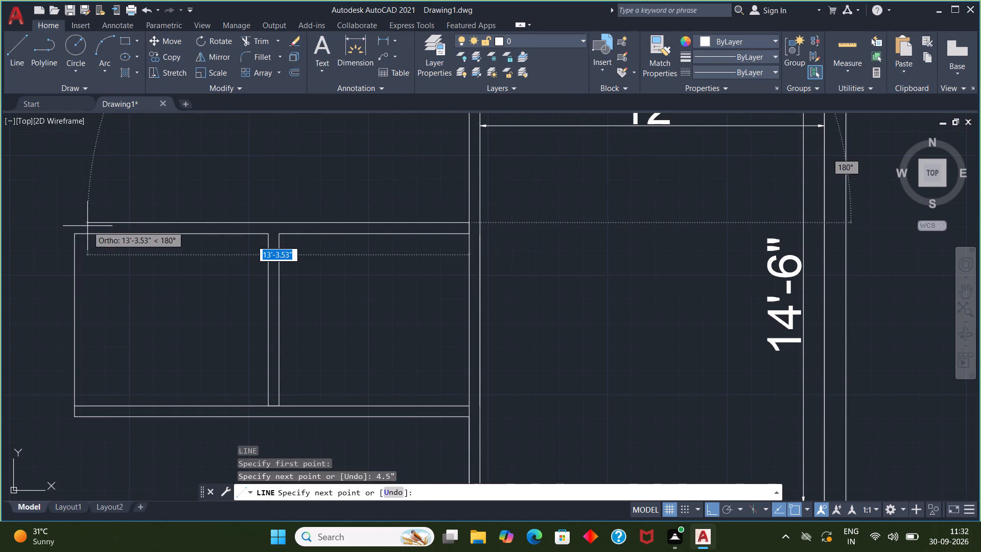
text(13)
key(apostrophe)
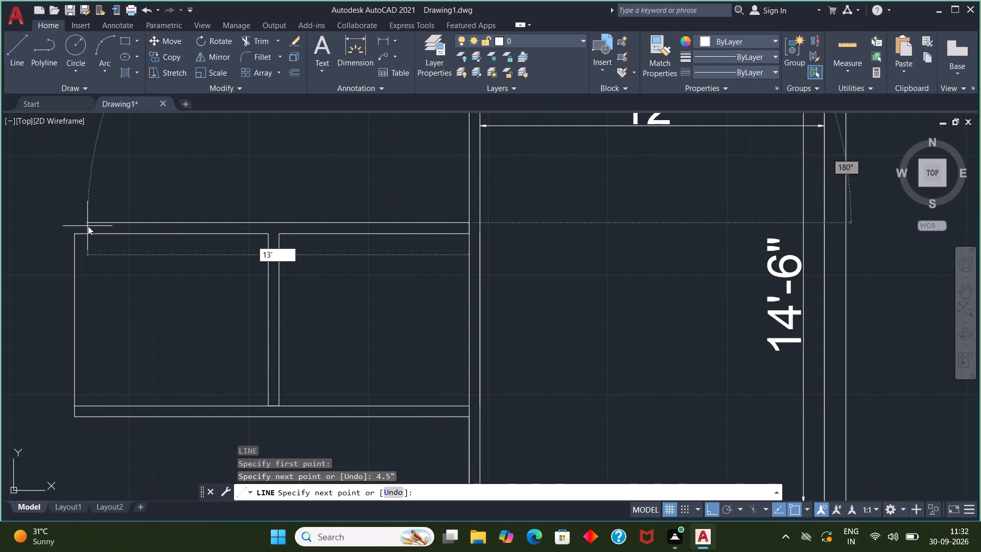
key(9)
key(shift+quotedbl)
key(Return)
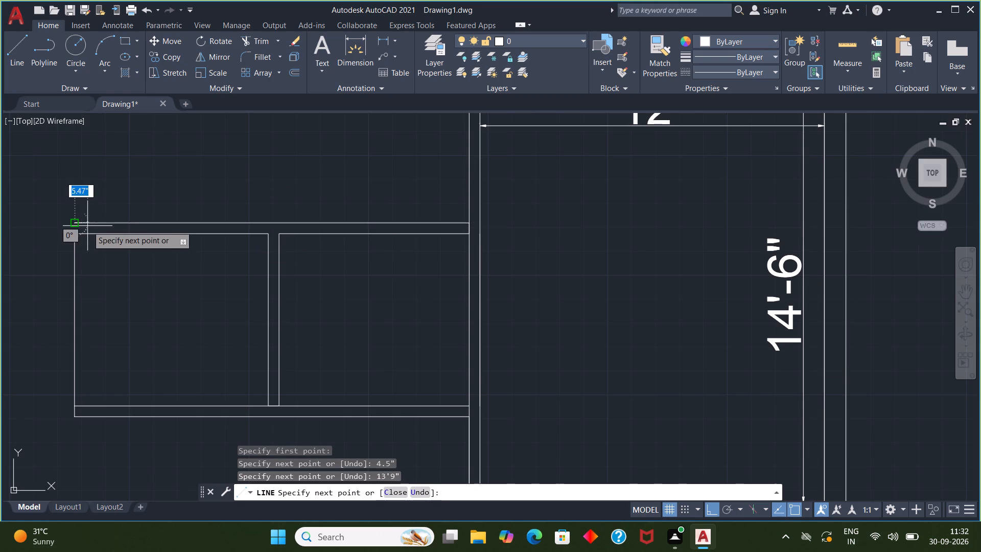
key(Escape)
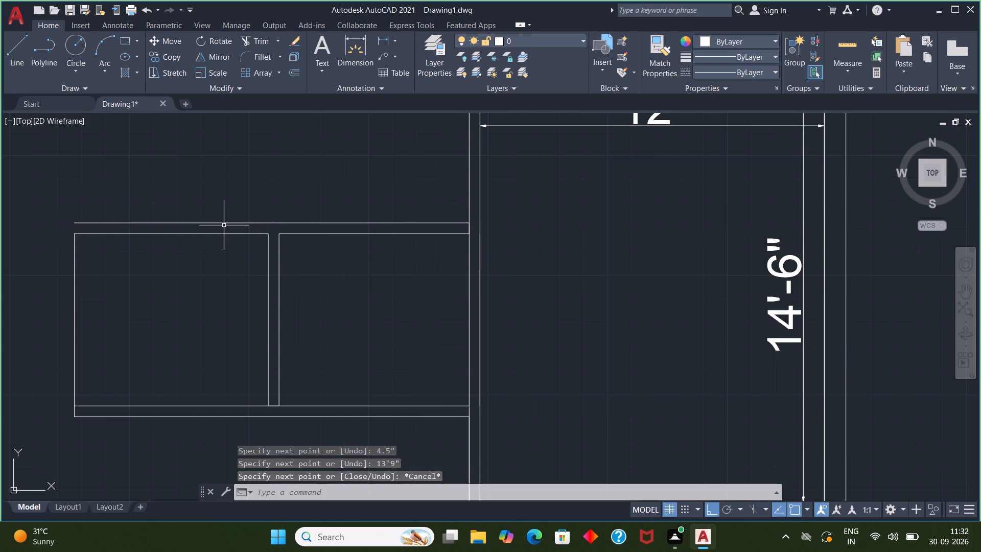
From the small rooms' bottom-left corner, draw a line 4.5" left and continue it straight up past the upper wall's outer line.
middle_drag(152, 280, 246, 265)
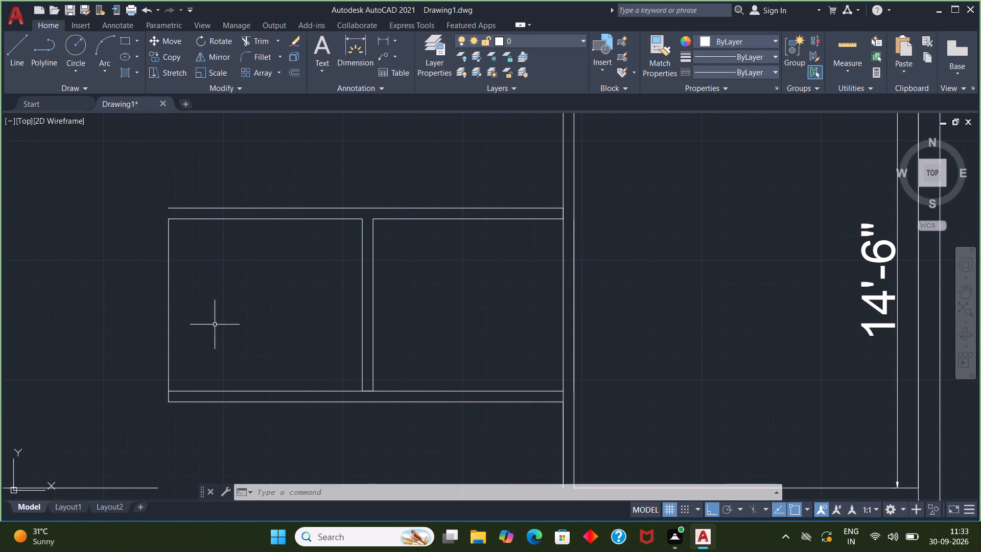
key(l)
key(Return)
click(165, 403)
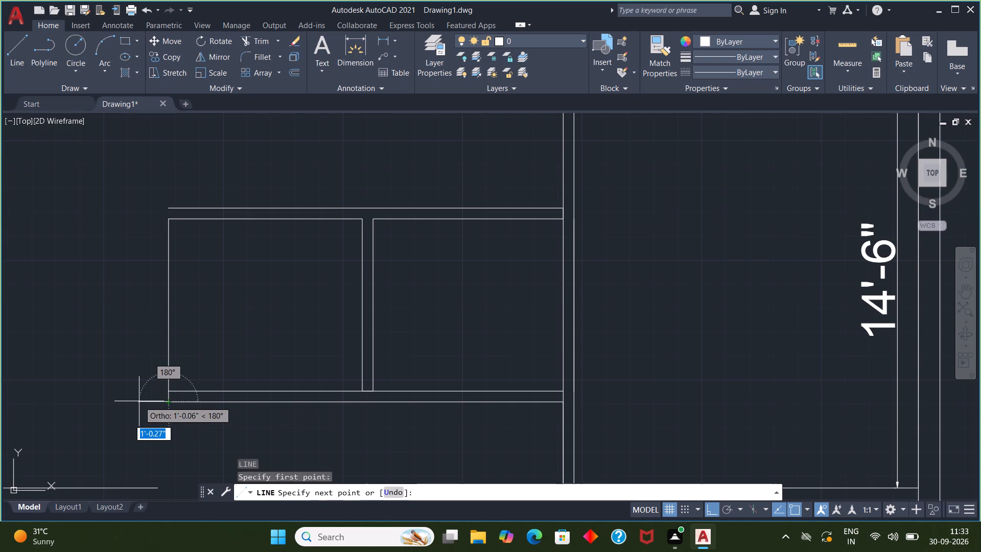
text(4.5)
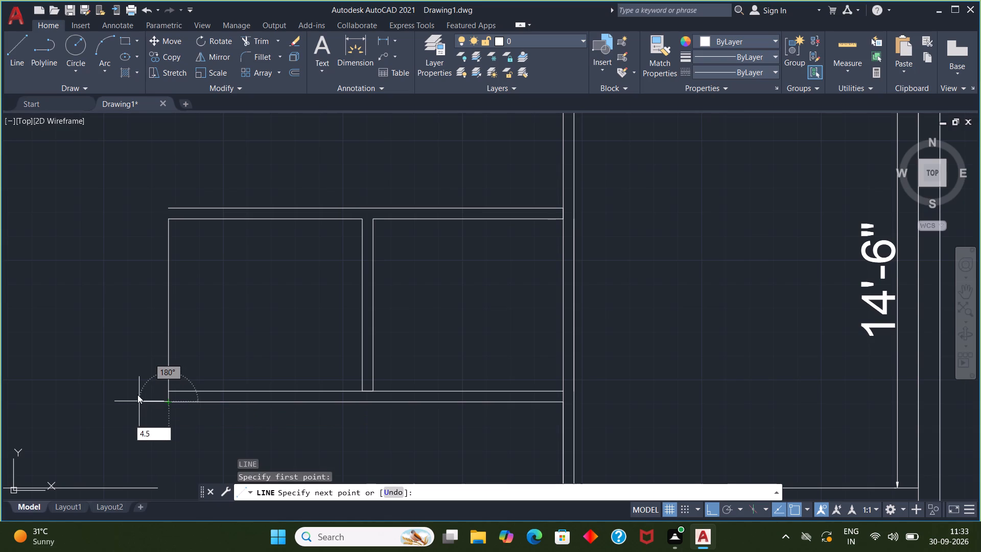
key(shift+quotedbl)
key(Return)
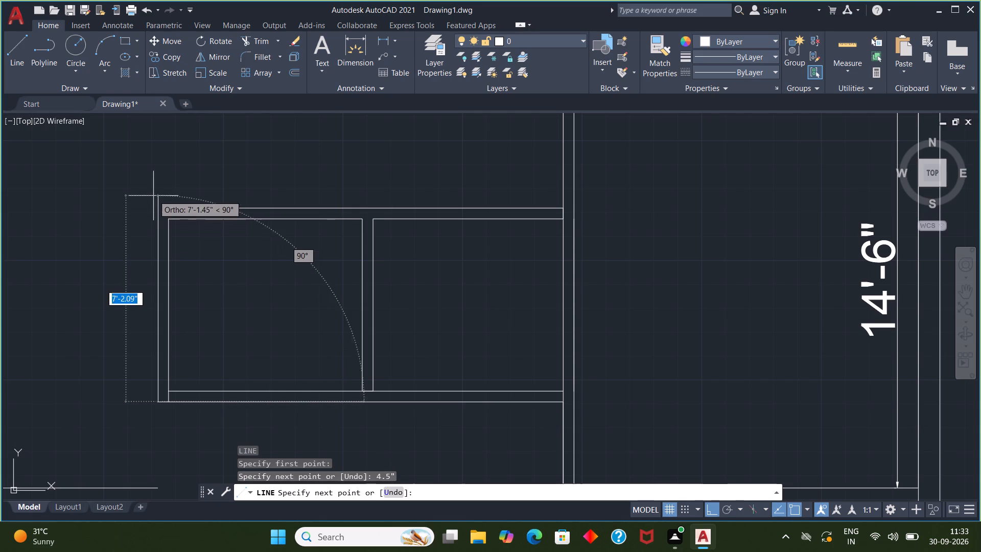
click(153, 186)
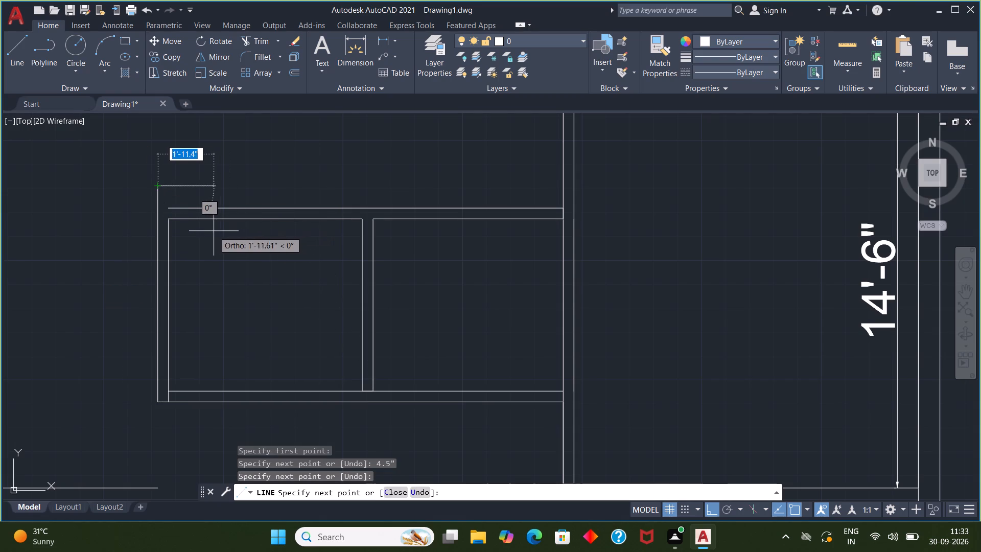
key(space)
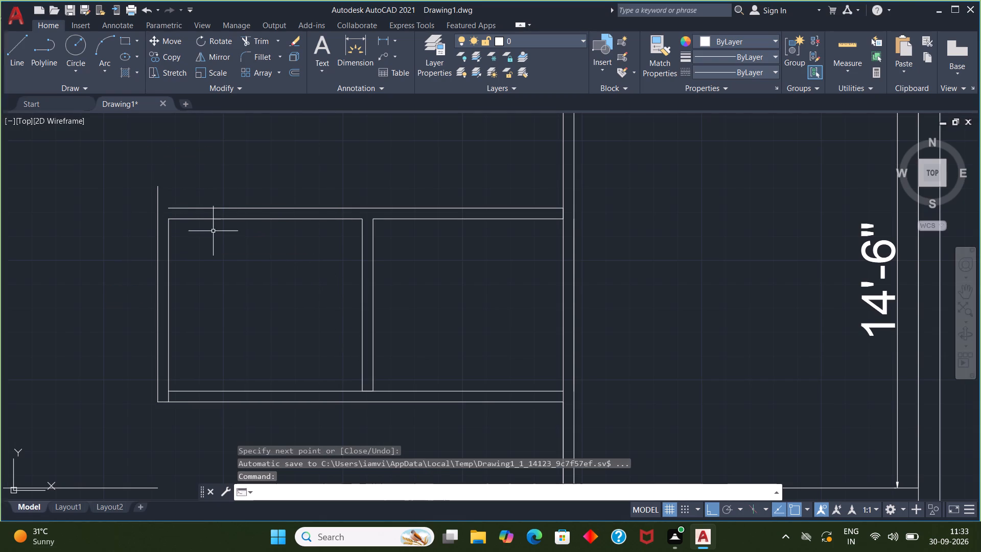
Draw a line from the left end of the upper wall's outer face leftward across the new vertical wall line.
key(space)
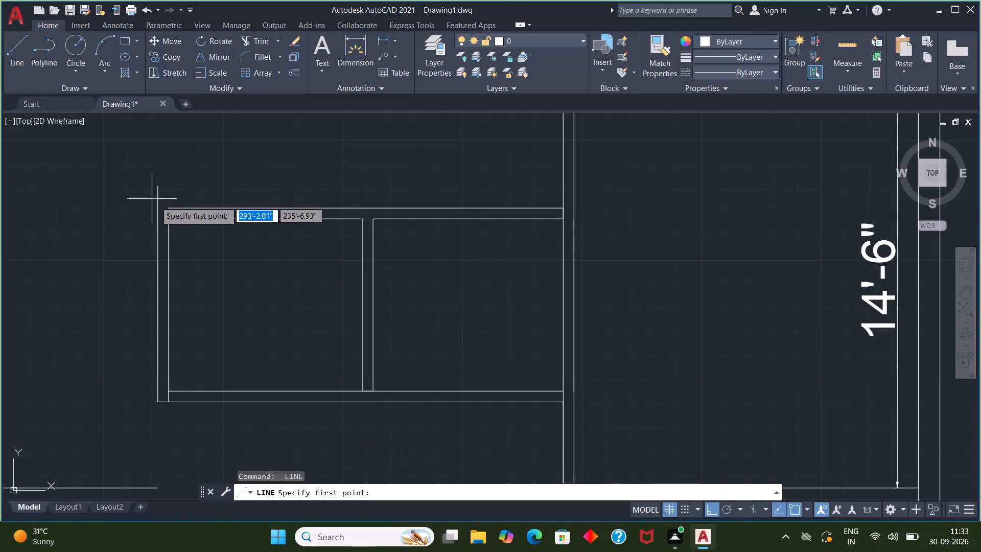
click(168, 208)
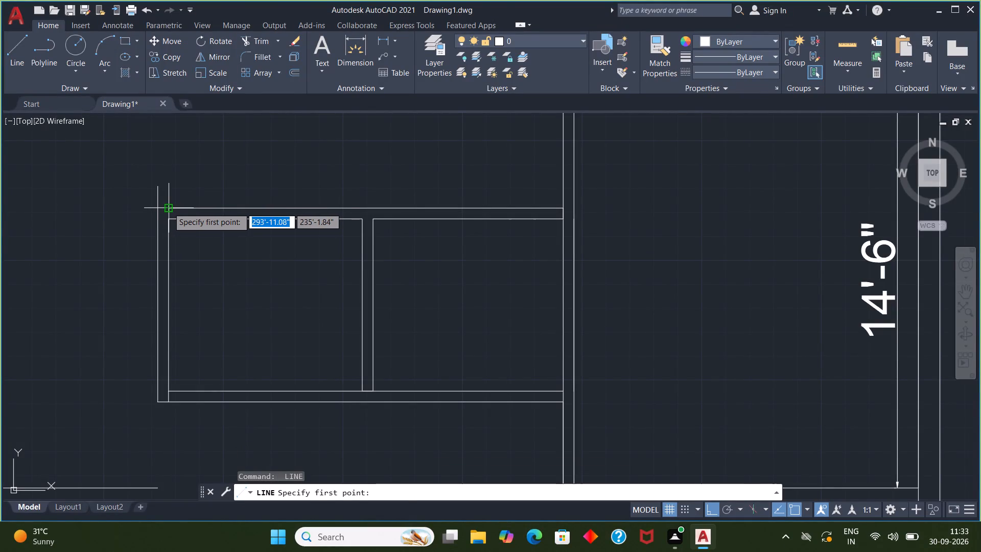
click(89, 205)
key(Escape)
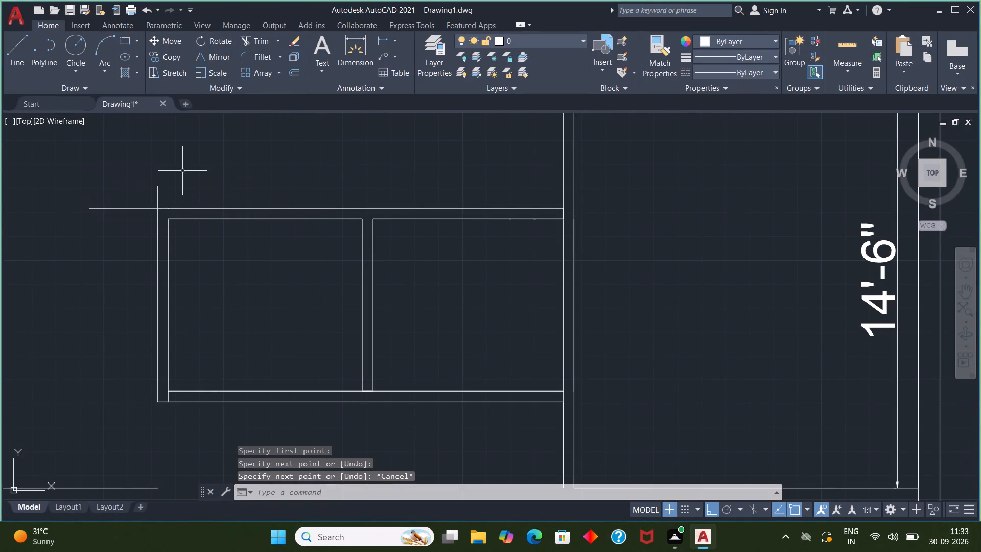
Trim the two overshooting line ends at the small rooms' outer top-left corner.
click(254, 44)
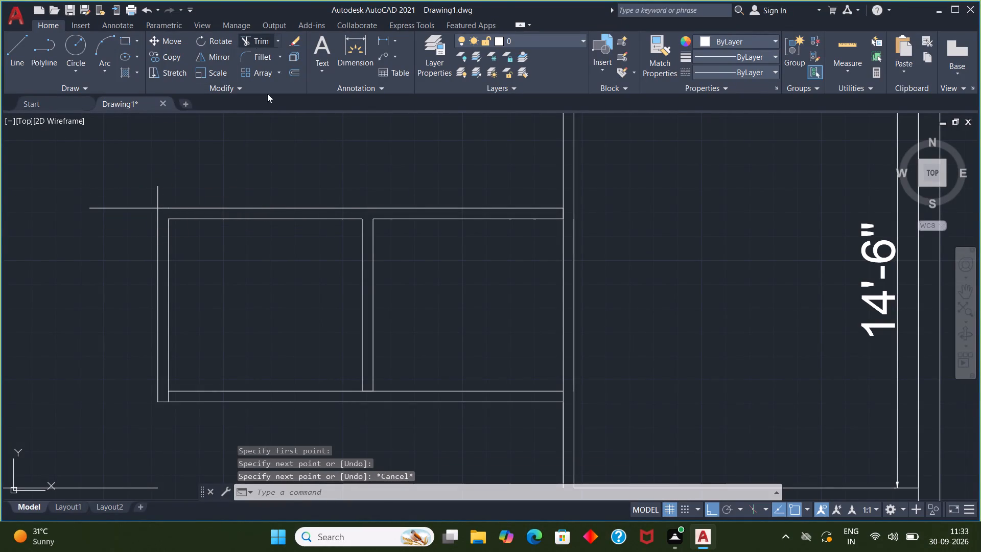
drag(170, 194, 120, 230)
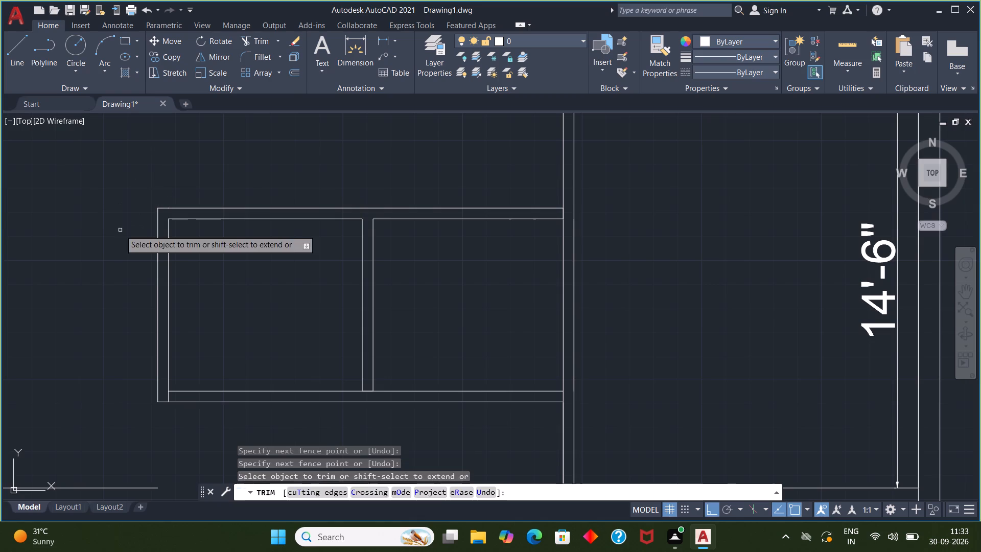
scroll(225, 477, up, 2)
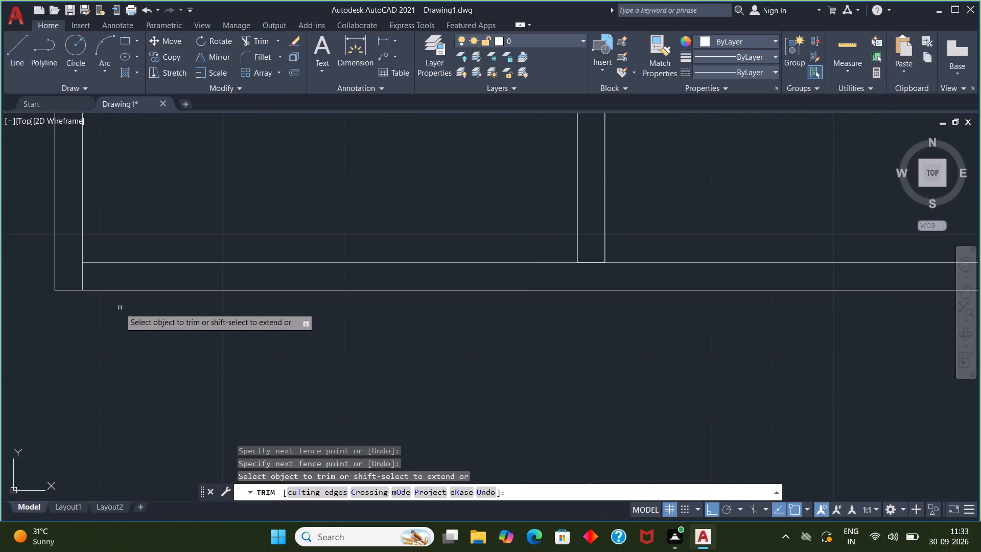
key(Escape)
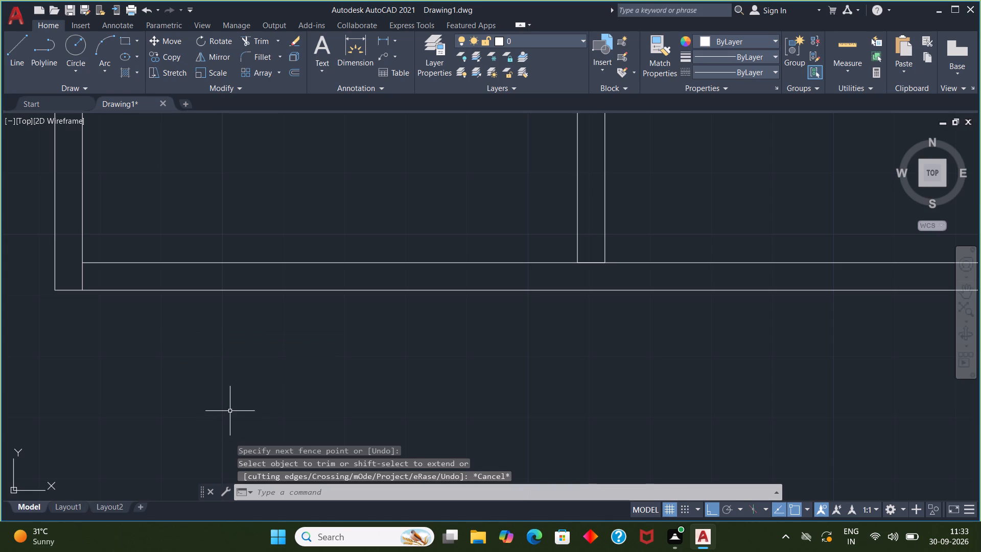
From the lower end of the left wall's inner face, draw a line 3' right and about 11" upward across the bottom wall.
key(l)
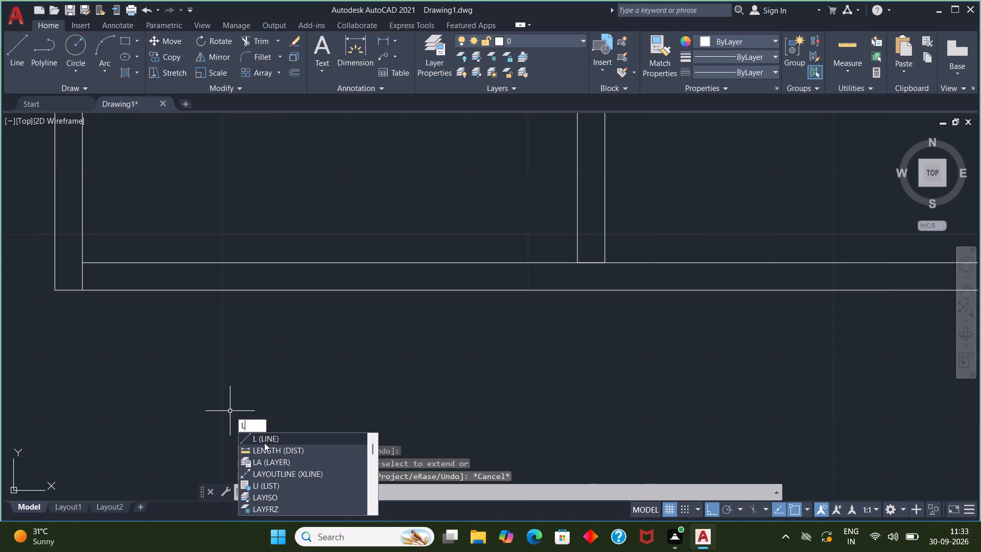
click(264, 440)
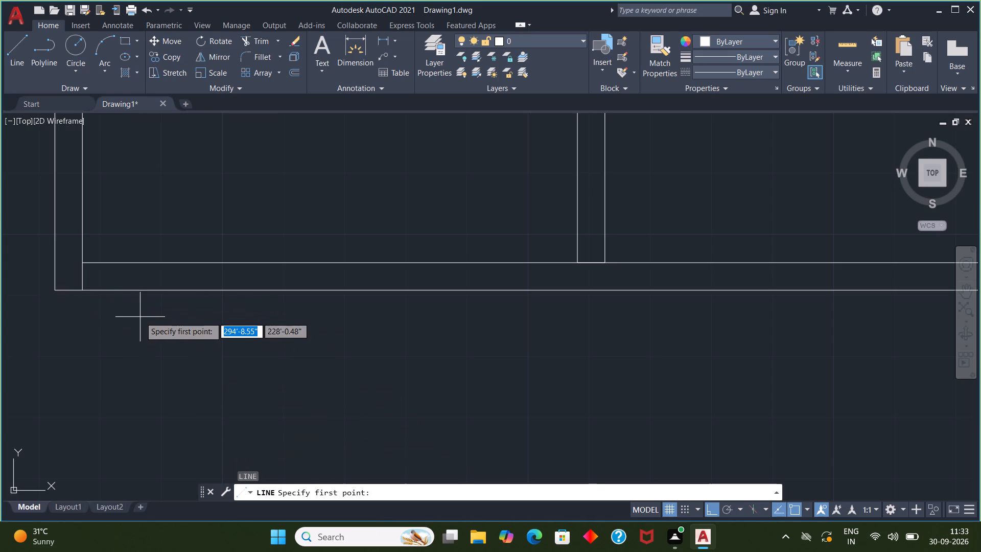
click(81, 290)
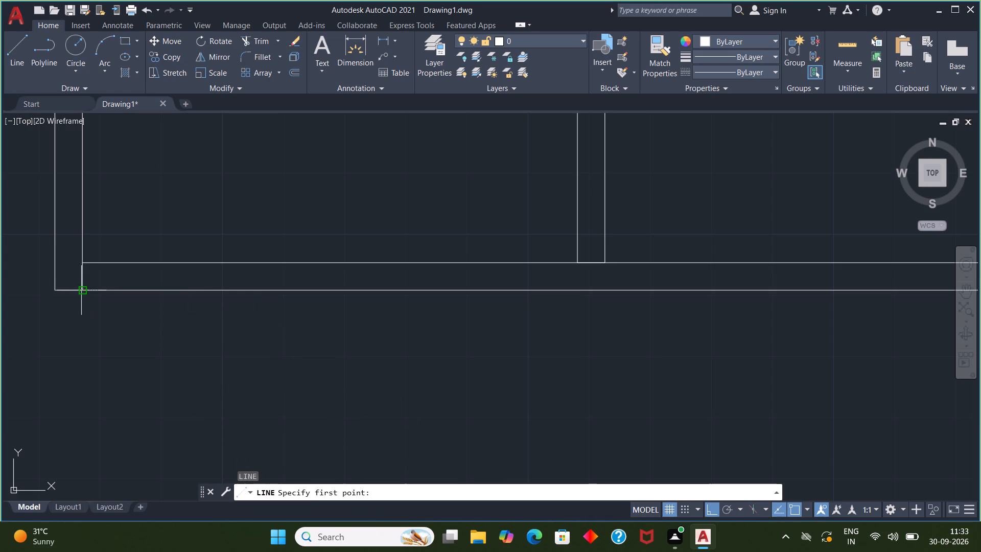
key(3)
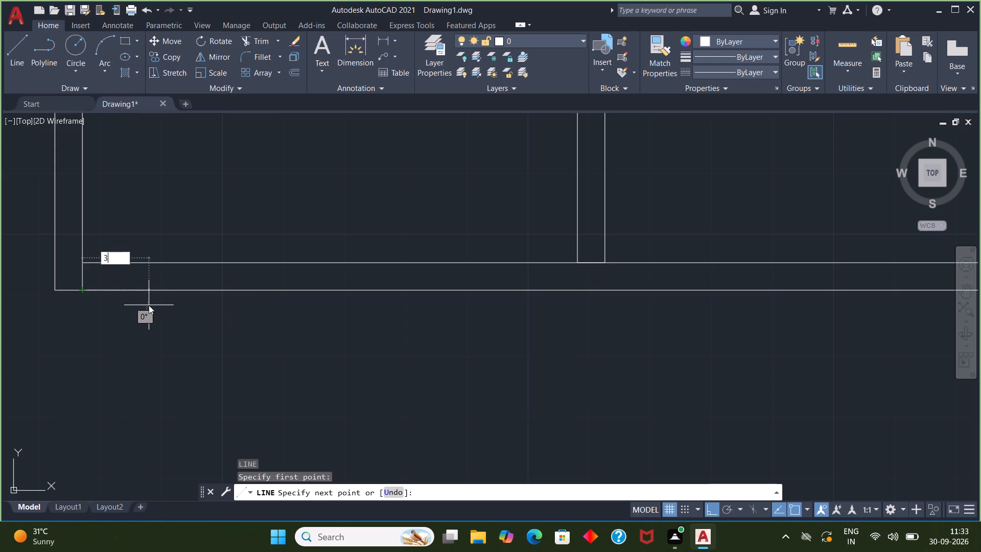
key(apostrophe)
key(Return)
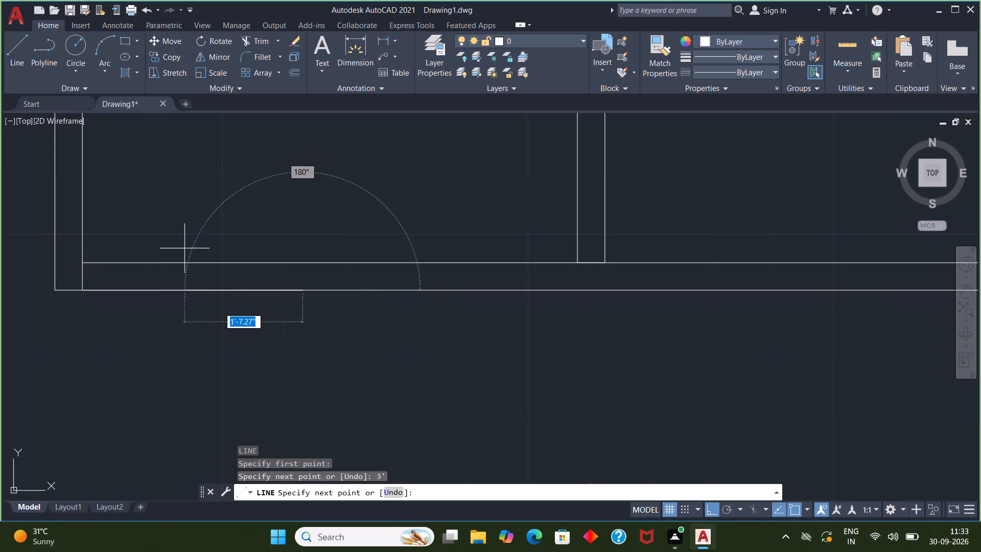
click(281, 224)
key(Escape)
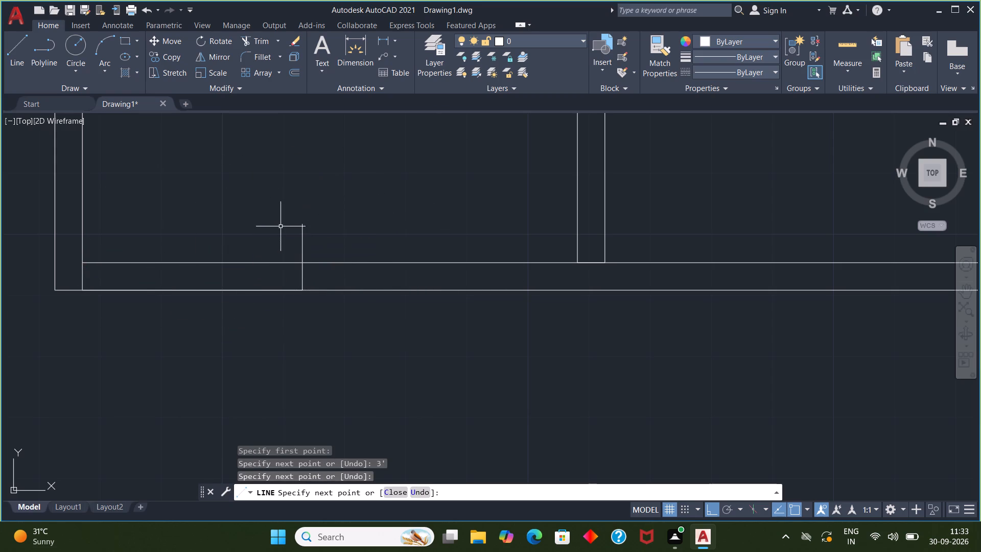
Trim the short vertical line's overshoot and the bottom wall's inner face between the left wall and that line, forming the 3' opening.
click(260, 41)
drag(324, 239, 237, 255)
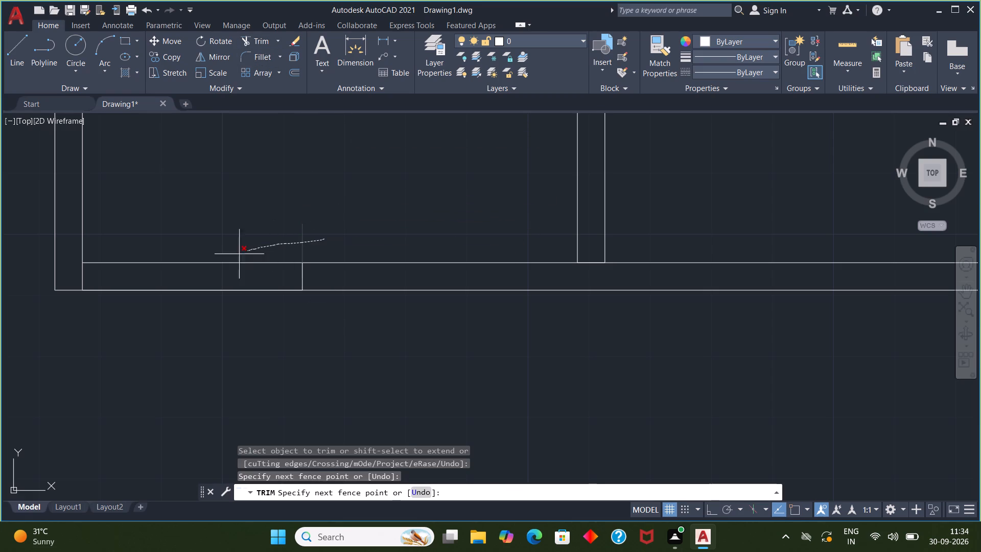
drag(237, 255, 208, 269)
scroll(223, 254, down, 3)
middle_drag(223, 254, 224, 337)
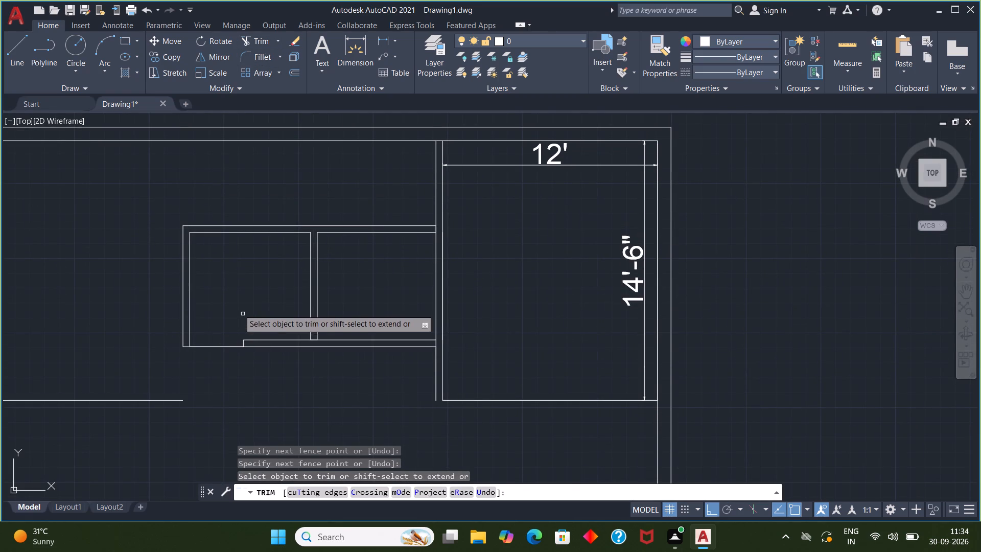
scroll(209, 260, up, 1)
middle_drag(433, 307, 385, 294)
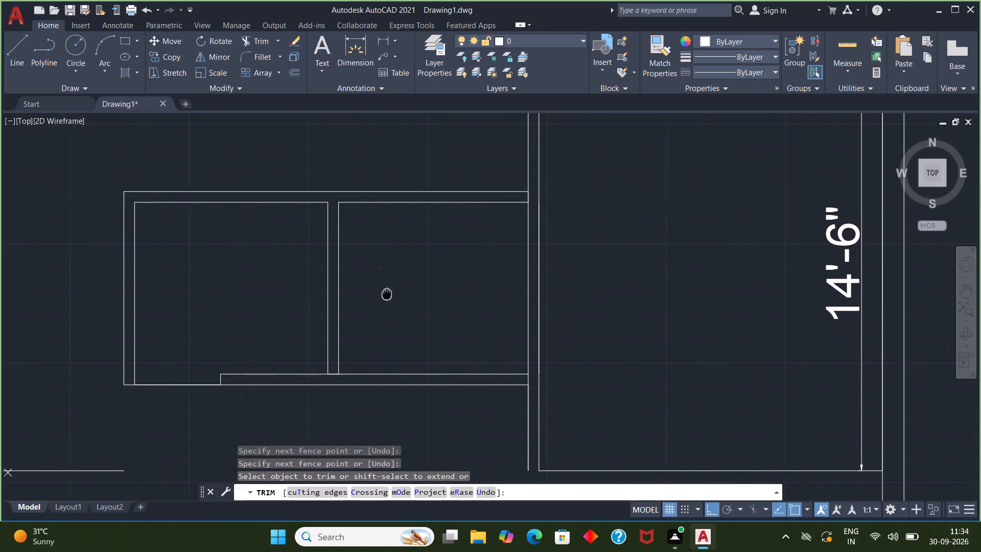
middle_drag(385, 294, 263, 302)
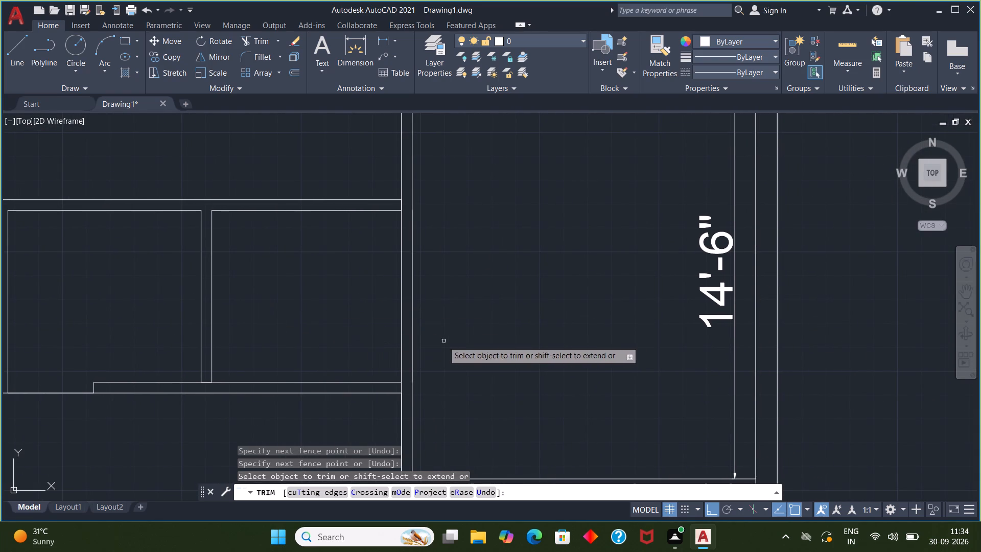
key(Escape)
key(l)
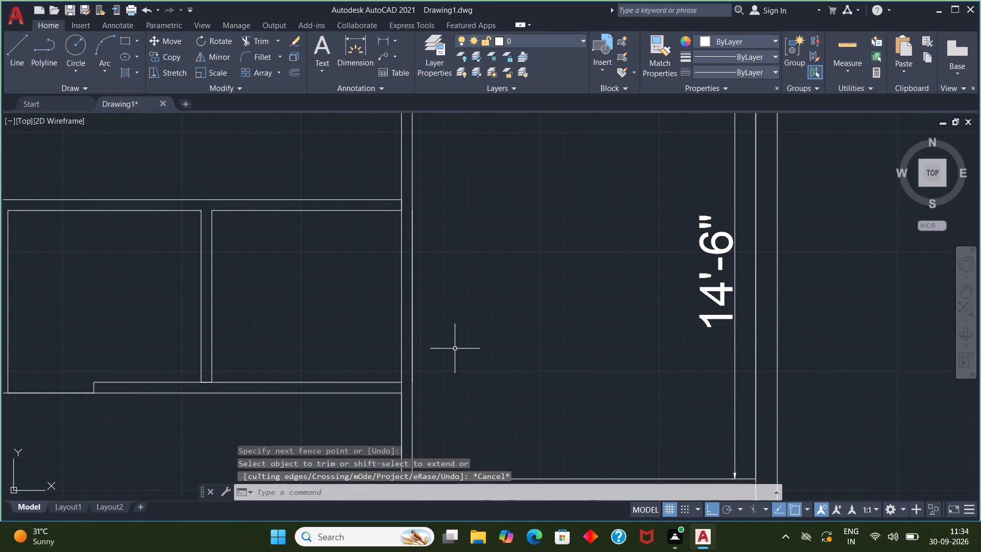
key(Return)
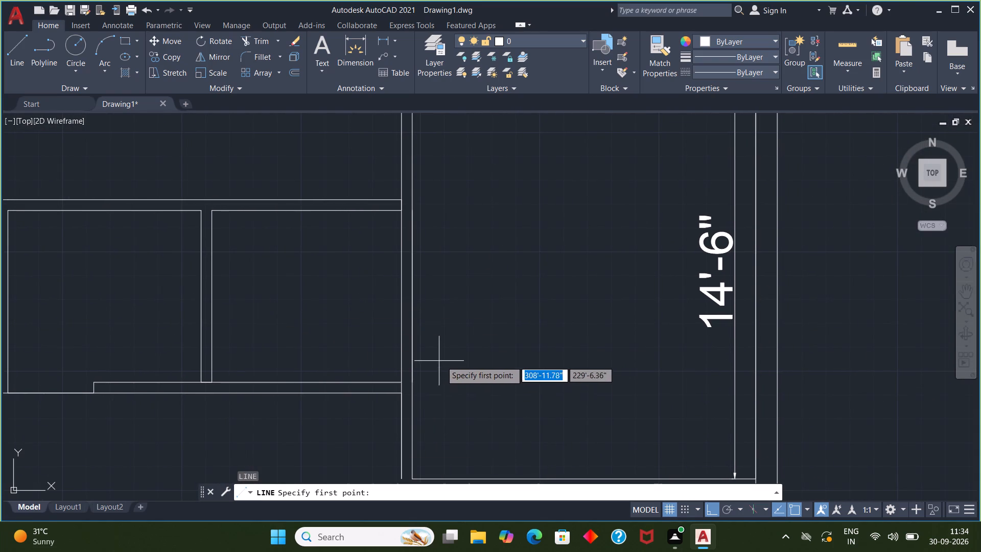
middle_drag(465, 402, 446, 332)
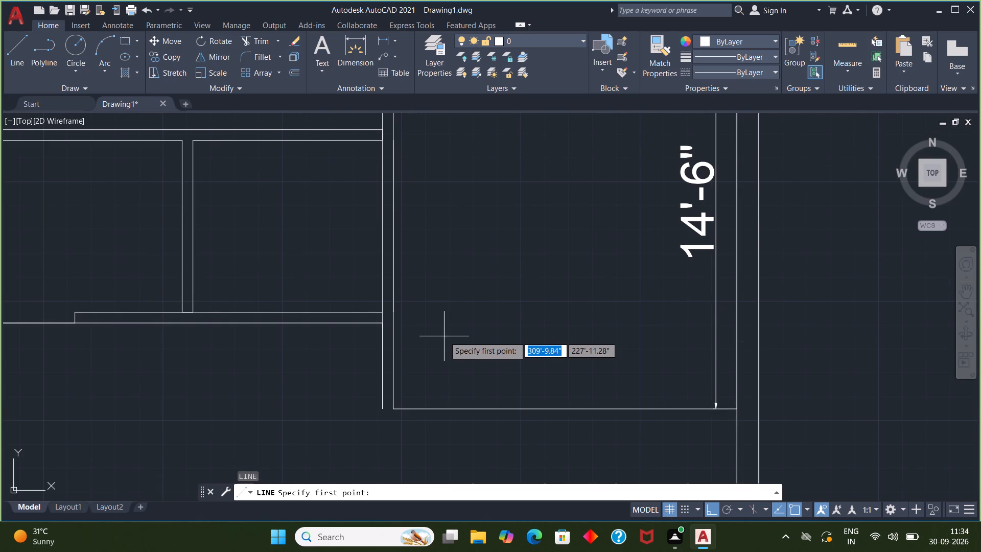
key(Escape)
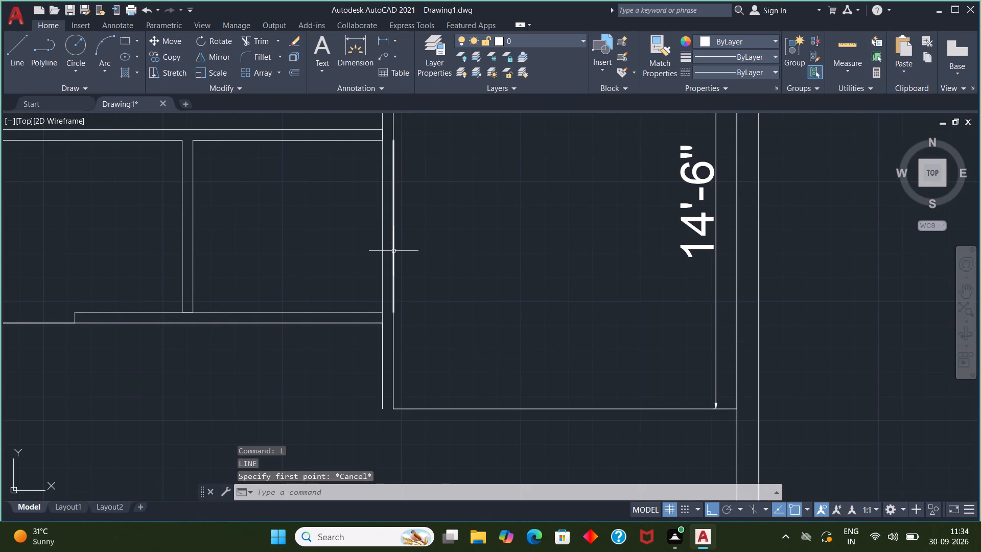
Erase the short overlapping line segment on the 12' room's side of the partition, opposite the small rooms.
click(393, 251)
key(Delete)
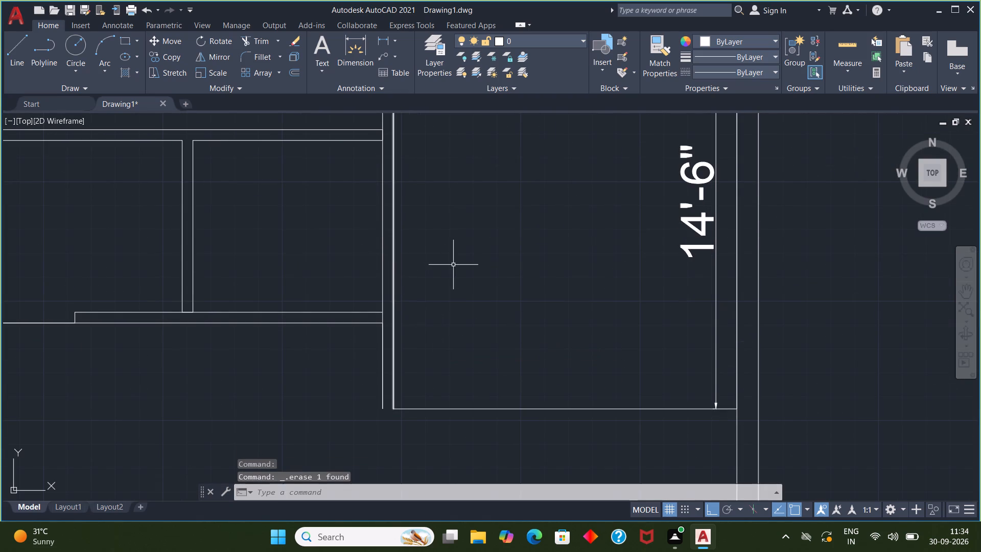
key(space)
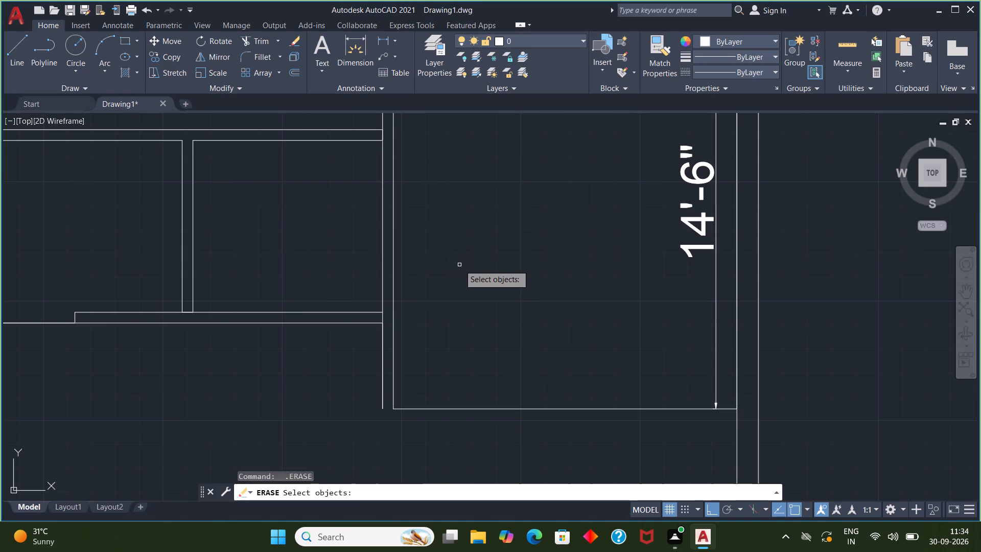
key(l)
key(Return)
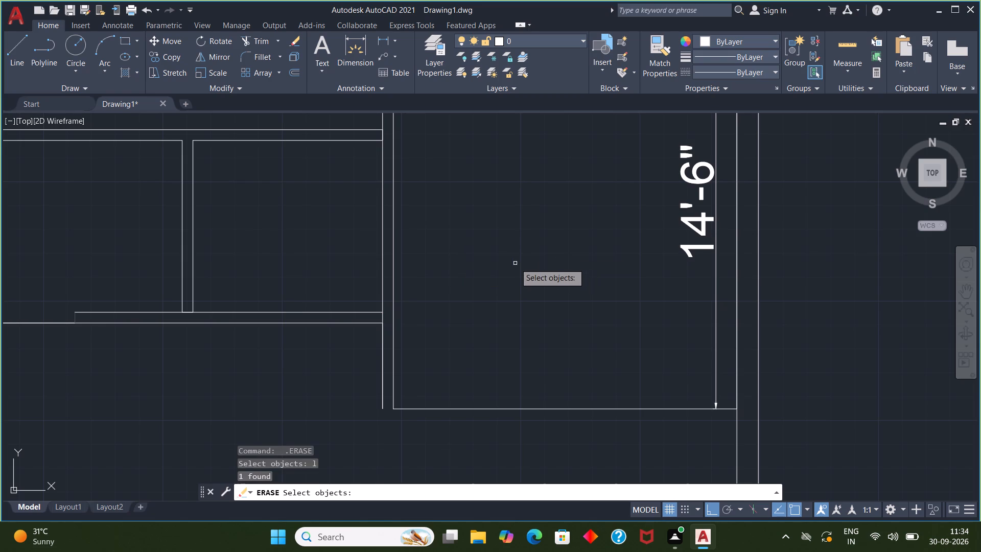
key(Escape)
Draw a line from the right end of the small rooms' bottom inner face rightward across the partition into the 12' room.
key(l)
key(Return)
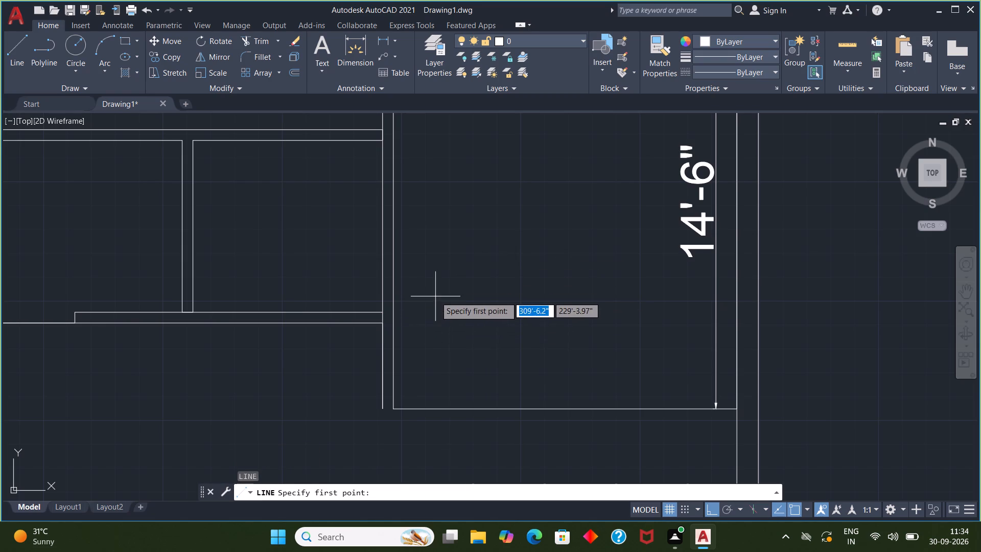
middle_drag(435, 296, 416, 364)
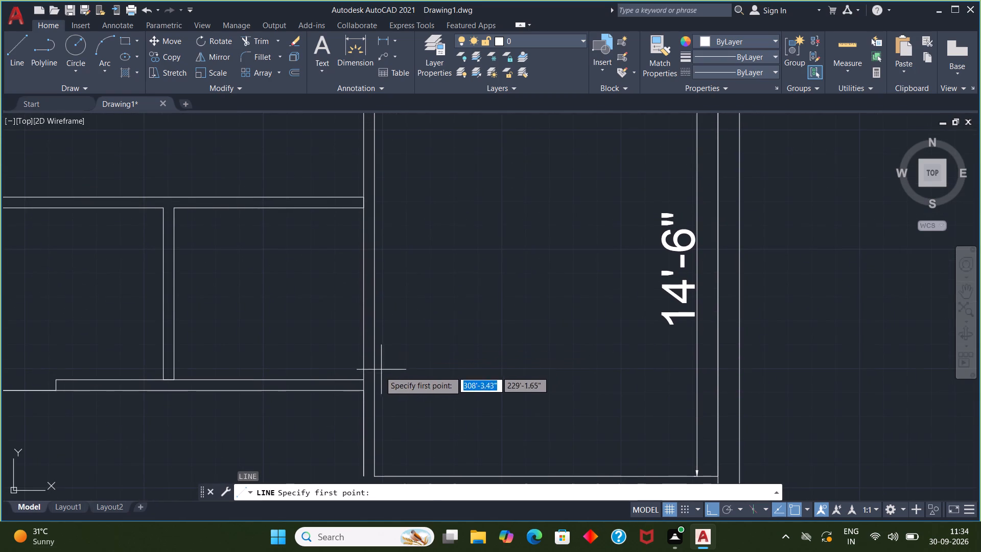
click(366, 381)
click(437, 378)
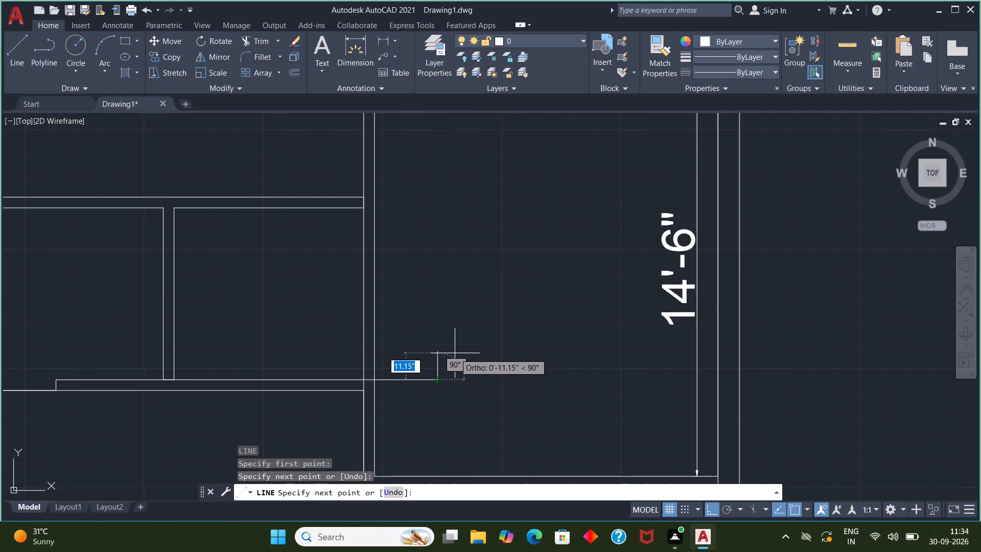
key(Escape)
From that line's intersection with the partition's right face, draw a line 2'6" upward and about 1'-6" leftward across the partition.
key(space)
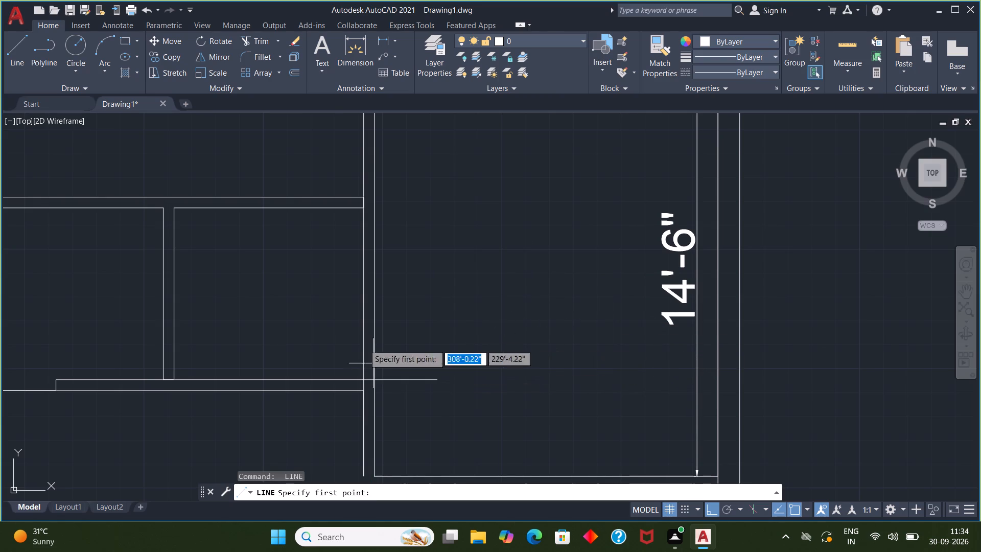
click(378, 380)
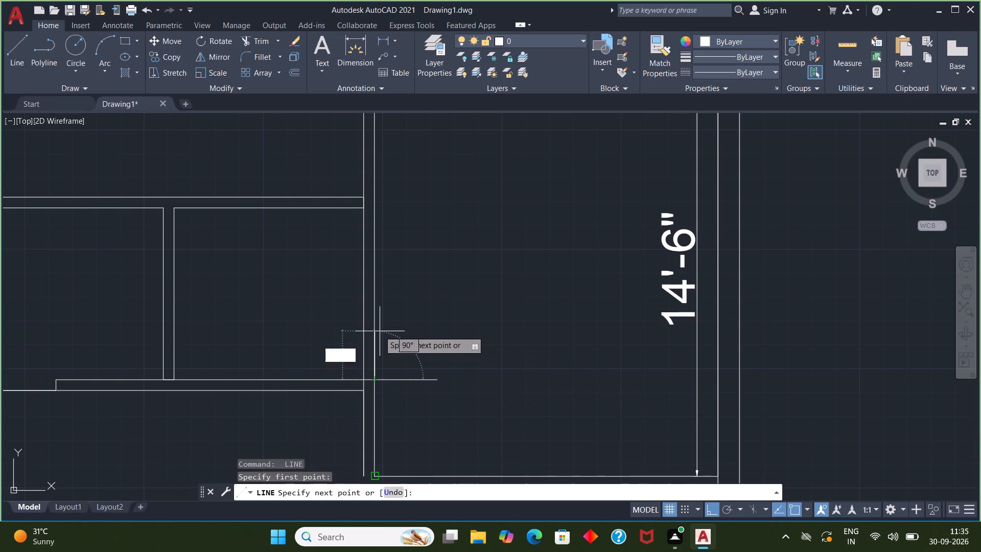
text(2')
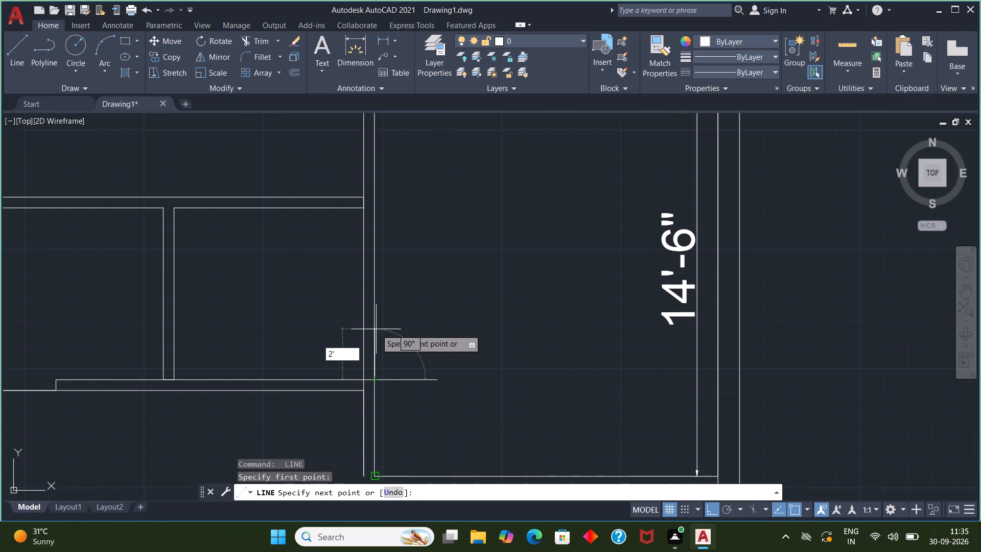
key(6)
key(shift+quotedbl)
key(Return)
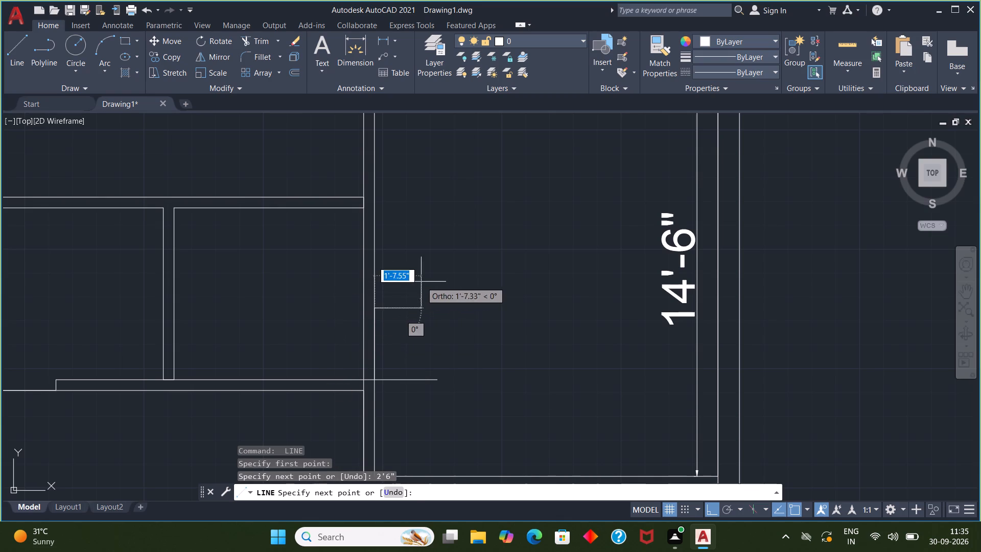
double_click(331, 296)
key(Escape)
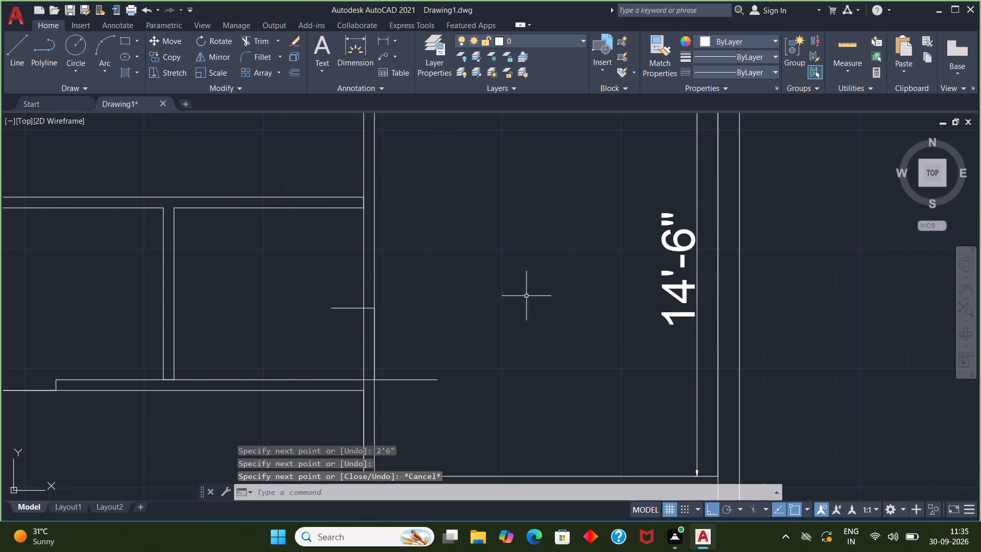
Trim both jamb lines' overshoots and the partition's left face between them at the 2'6" opening.
click(266, 41)
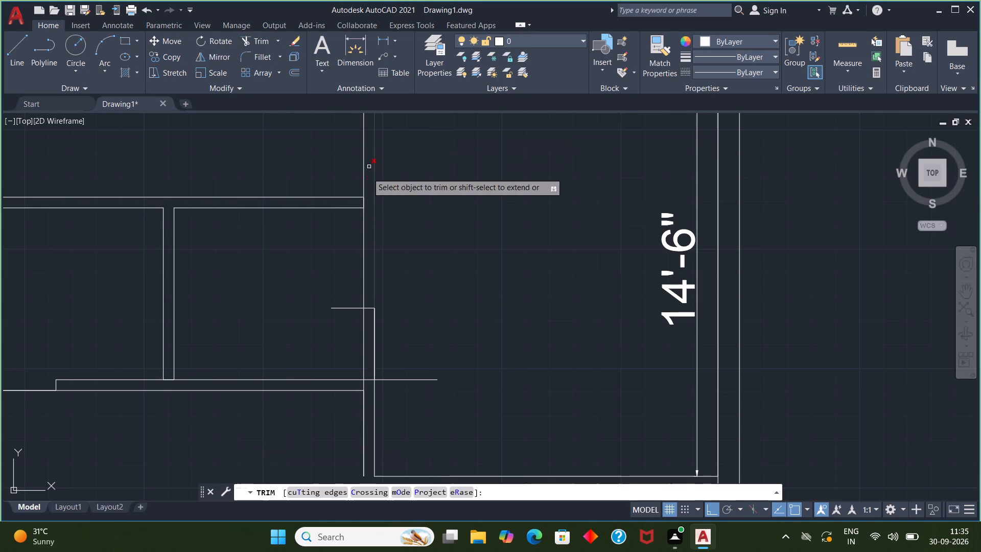
click(351, 309)
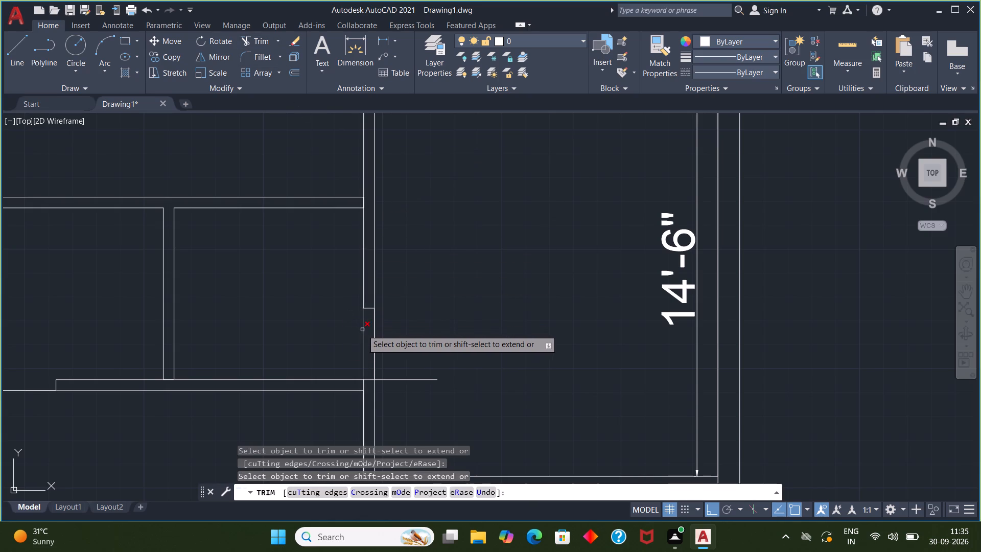
click(362, 330)
middle_drag(458, 354, 469, 306)
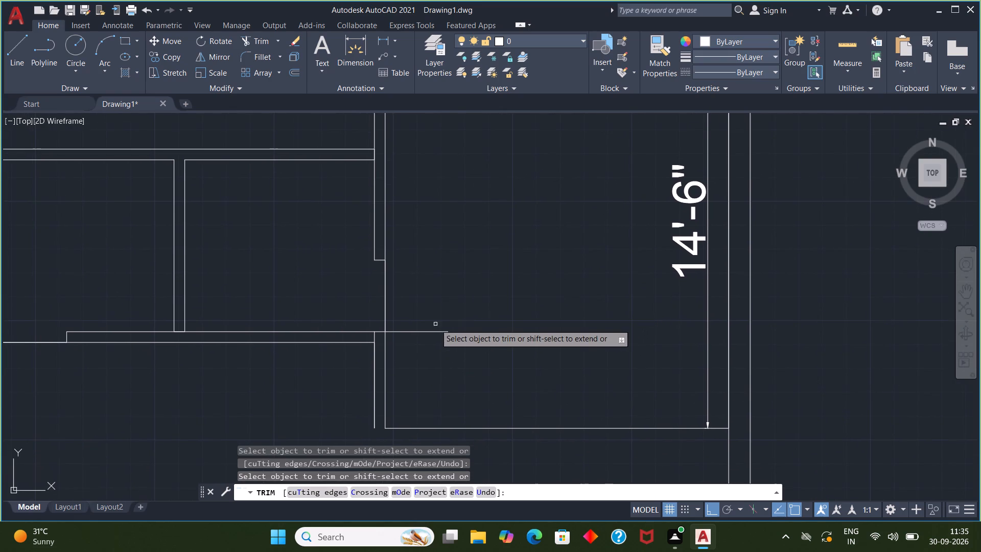
click(421, 333)
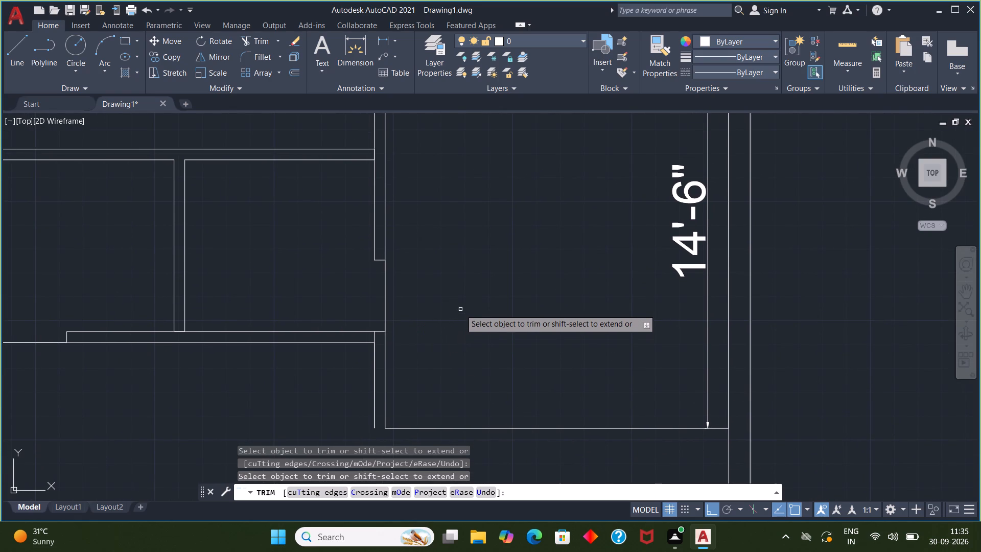
middle_drag(460, 308, 508, 241)
scroll(511, 238, down, 1)
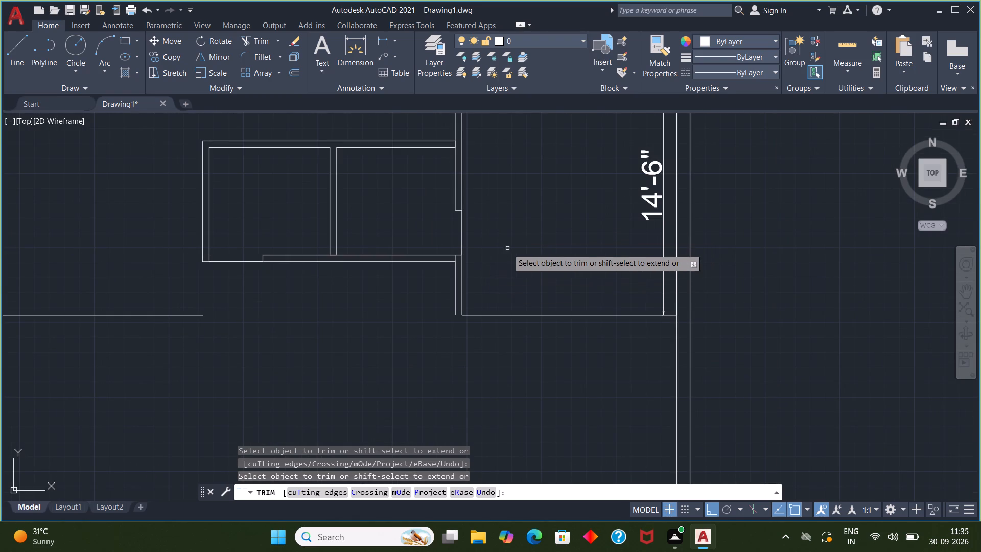
key(space)
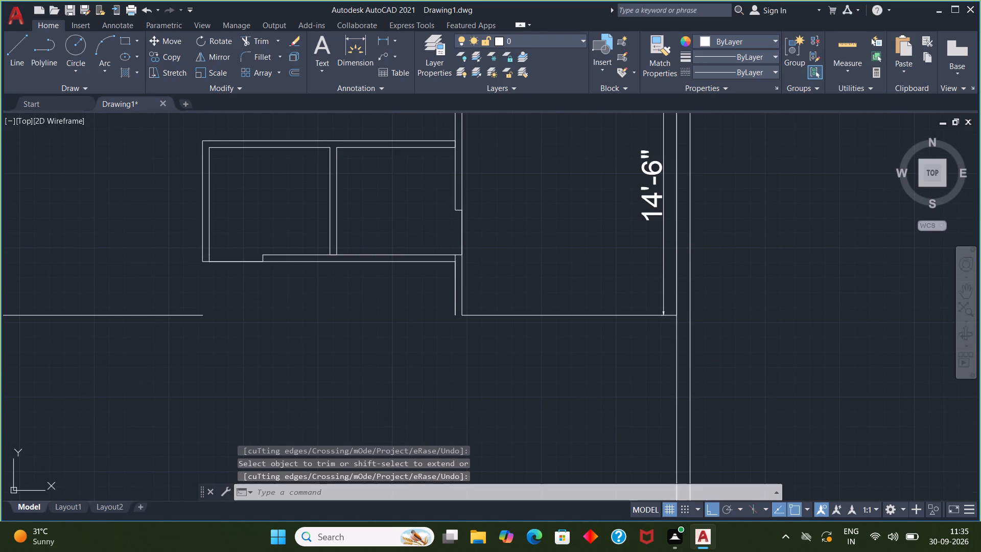
From the 12' room's bottom-right inner corner, draw a line 4.5" down and continue it left past the partition.
middle_drag(527, 245, 523, 281)
scroll(523, 281, down, 1)
middle_drag(523, 281, 549, 250)
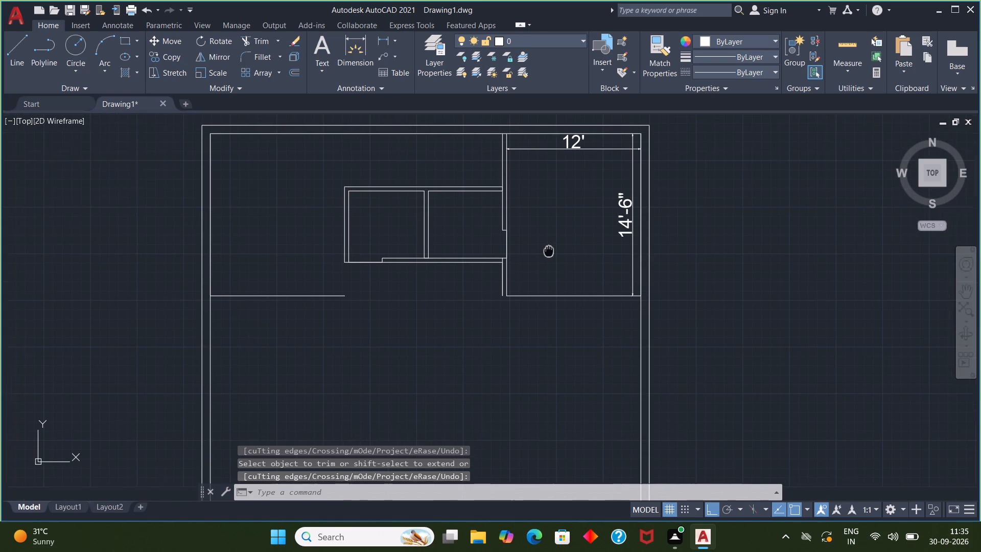
middle_drag(549, 250, 552, 250)
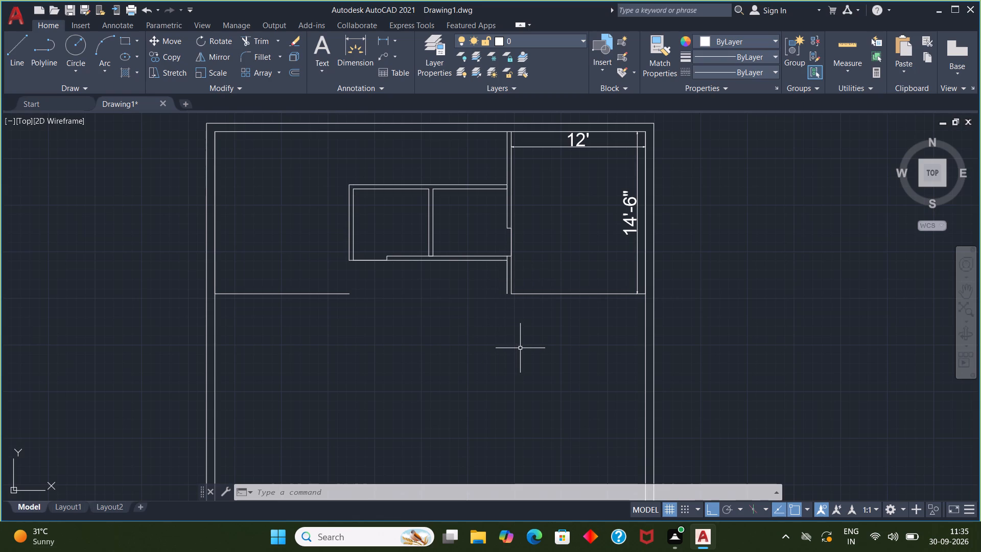
middle_drag(520, 348, 463, 379)
key(l)
key(Return)
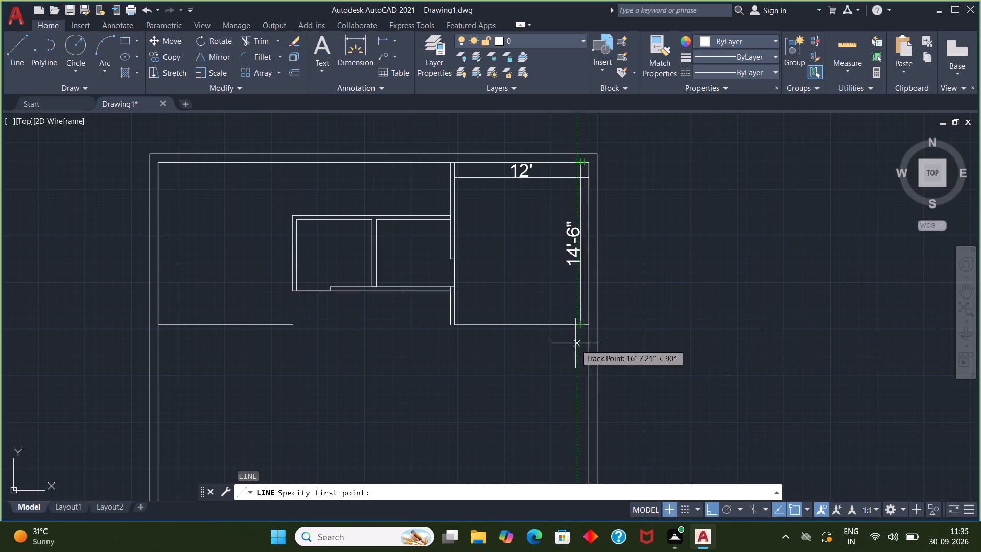
click(590, 324)
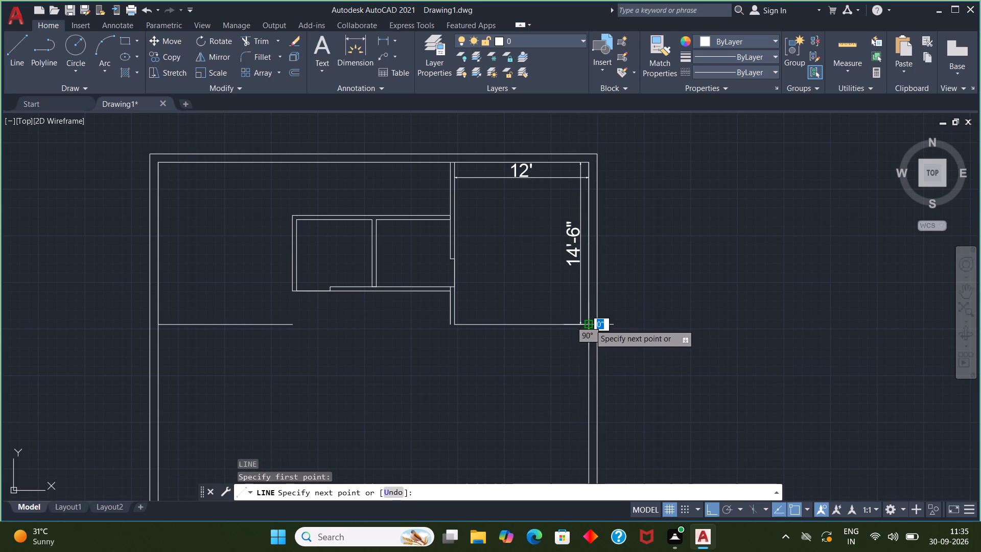
key(4)
text(.5)
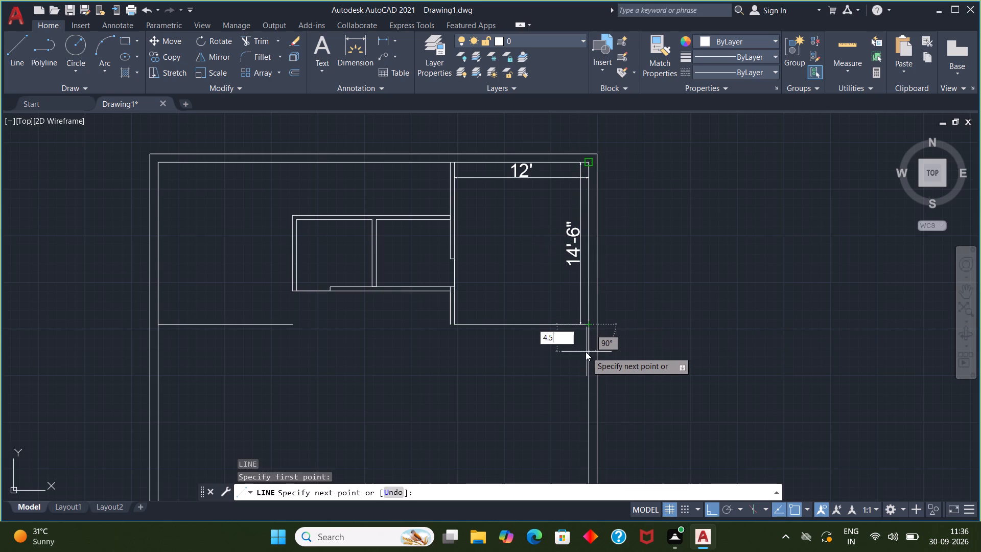
key(shift+quotedbl)
key(Return)
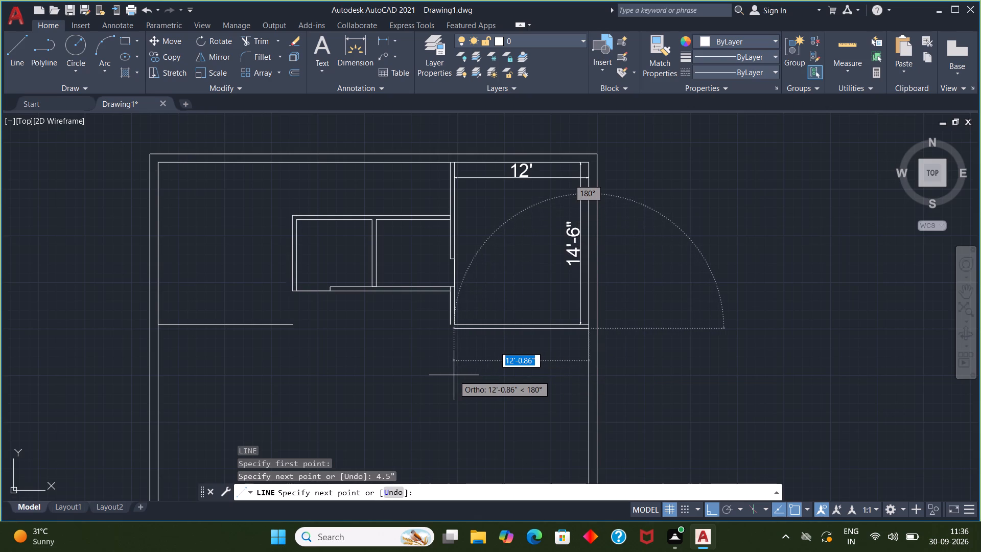
click(433, 332)
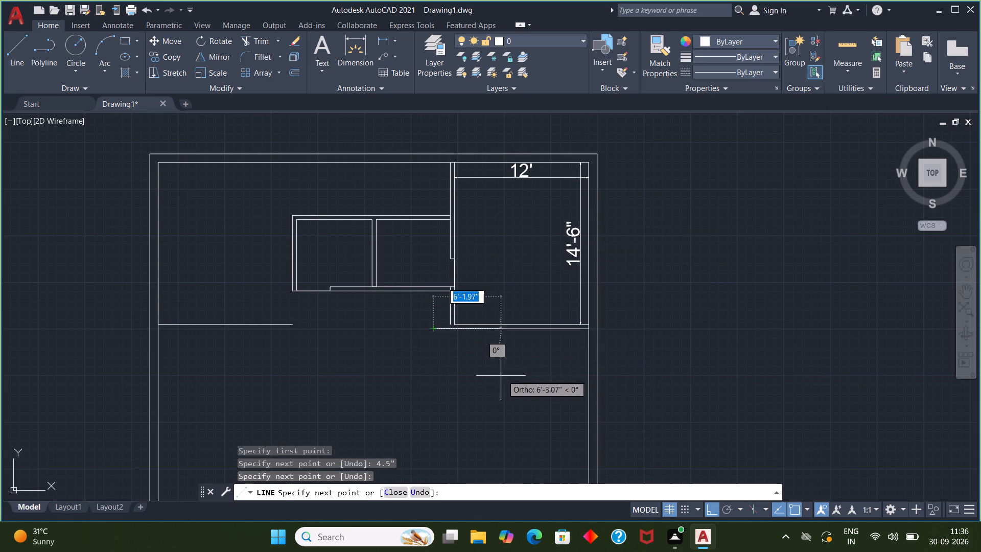
key(space)
Draw a line about 3'-10" downward from the lower end of the partition's left face, crossing the 12' room's lower wall line.
key(space)
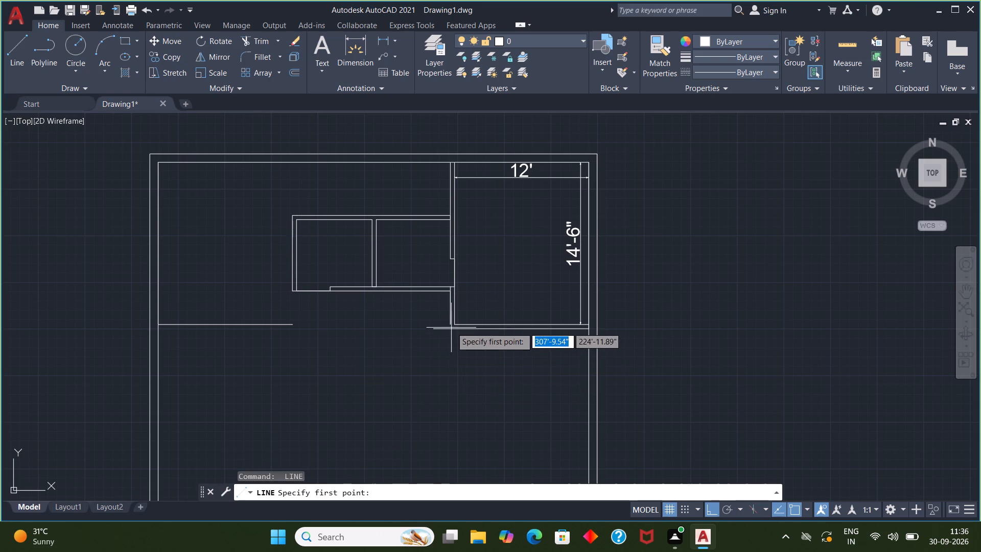
click(450, 324)
click(472, 382)
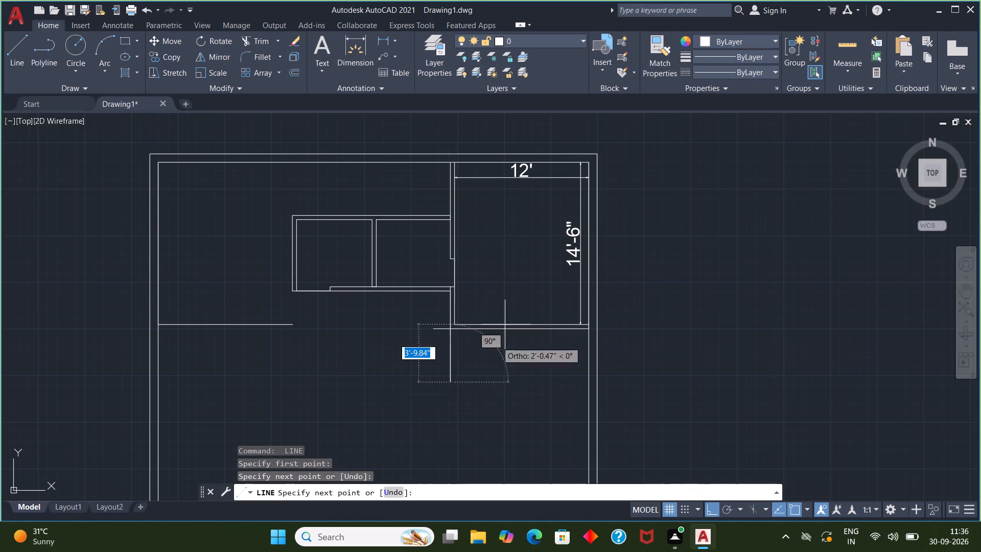
key(space)
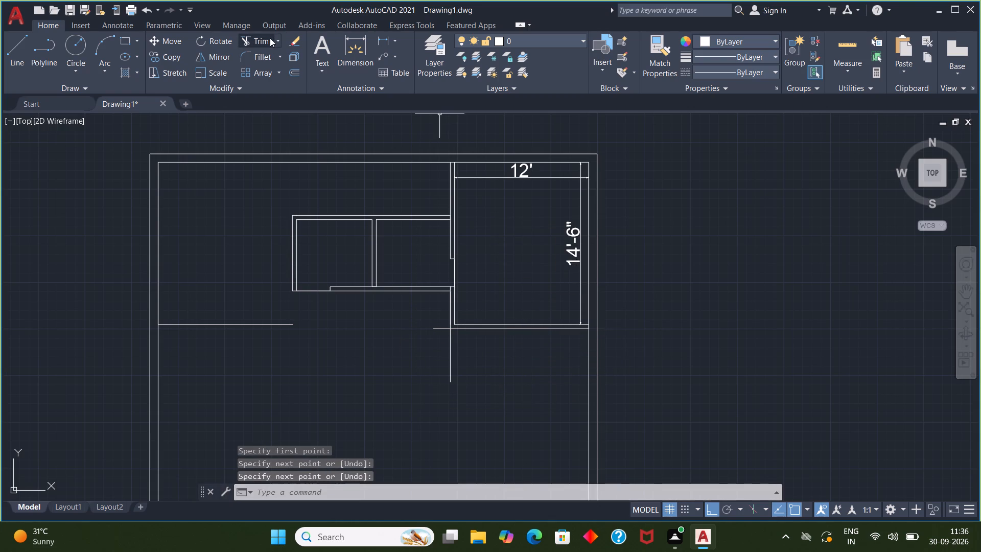
Trim both overshooting line ends at the 12' room's lower-left outer corner.
click(270, 38)
drag(437, 314, 458, 361)
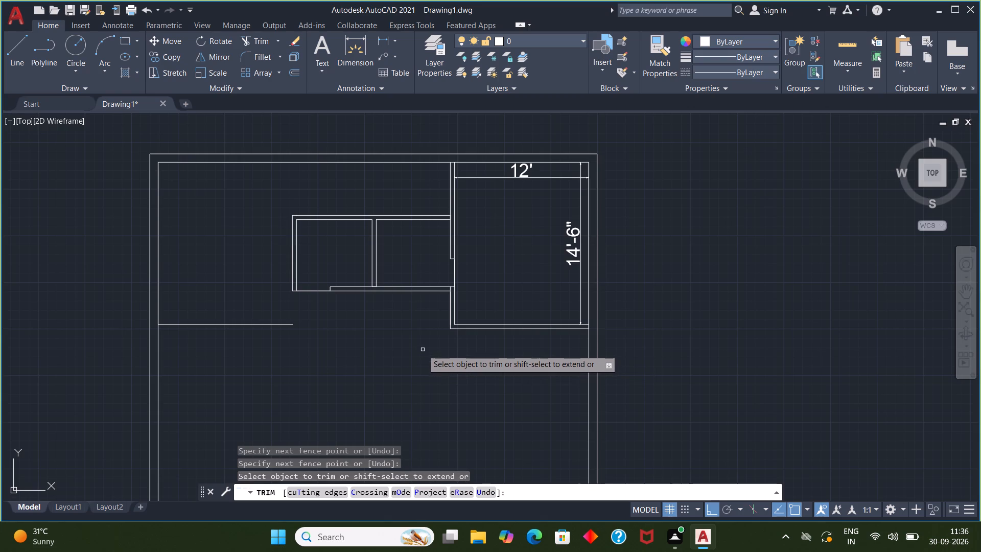
key(Escape)
From the outer wall end of the 12' room's lower wall, draw connected lines 5'6" down, 7' left and 5'6" up.
key(l)
key(Return)
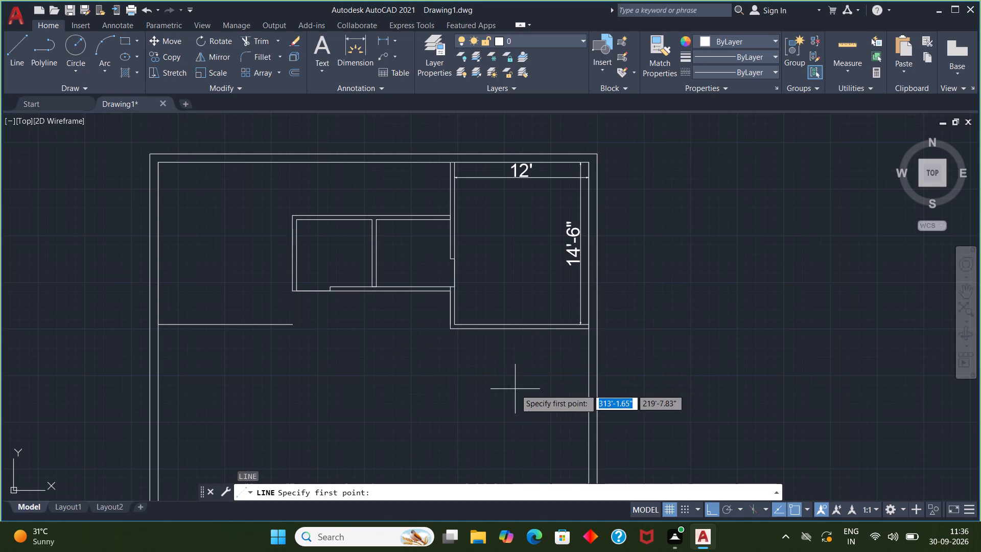
click(589, 329)
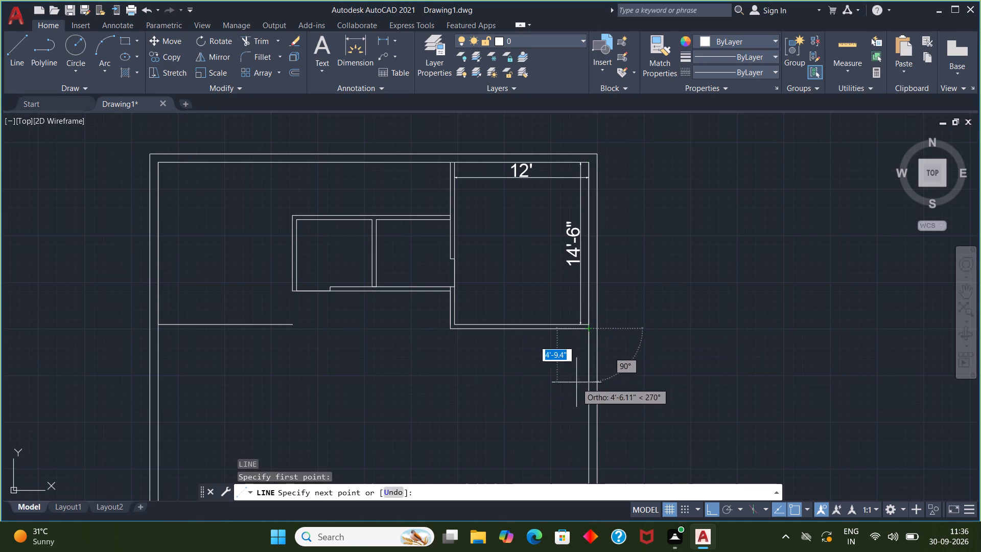
key(5)
key(apostrophe)
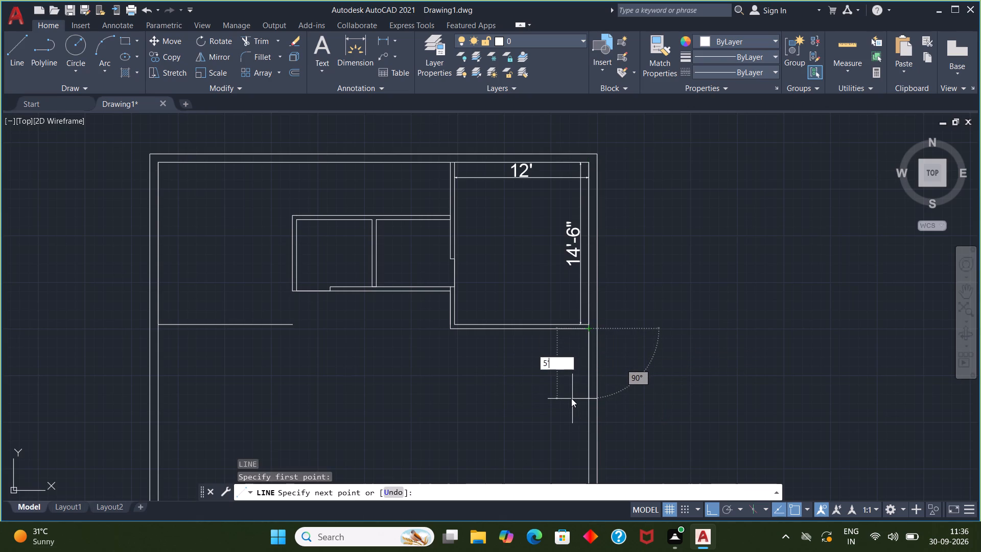
key(6)
key(shift+quotedbl)
key(Return)
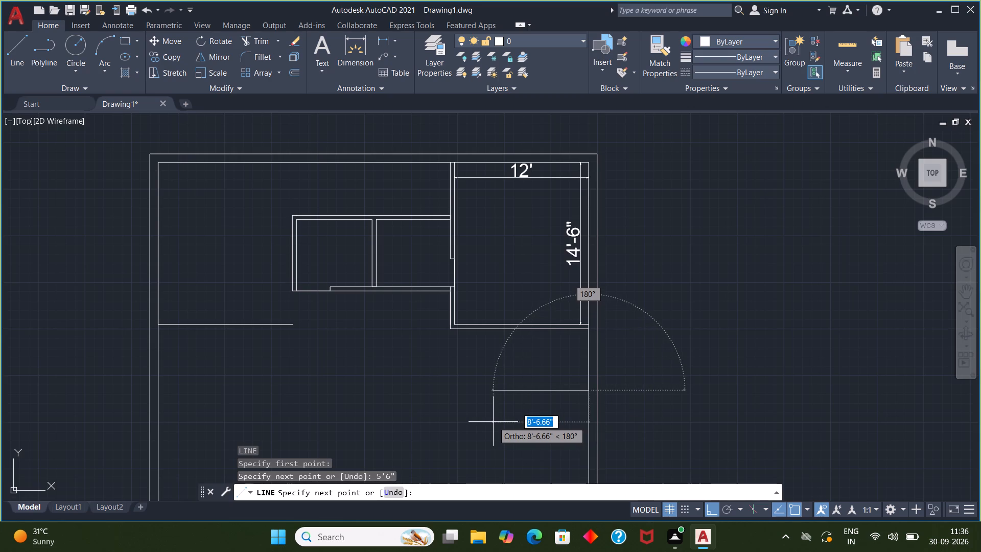
key(7)
key(apostrophe)
key(Return)
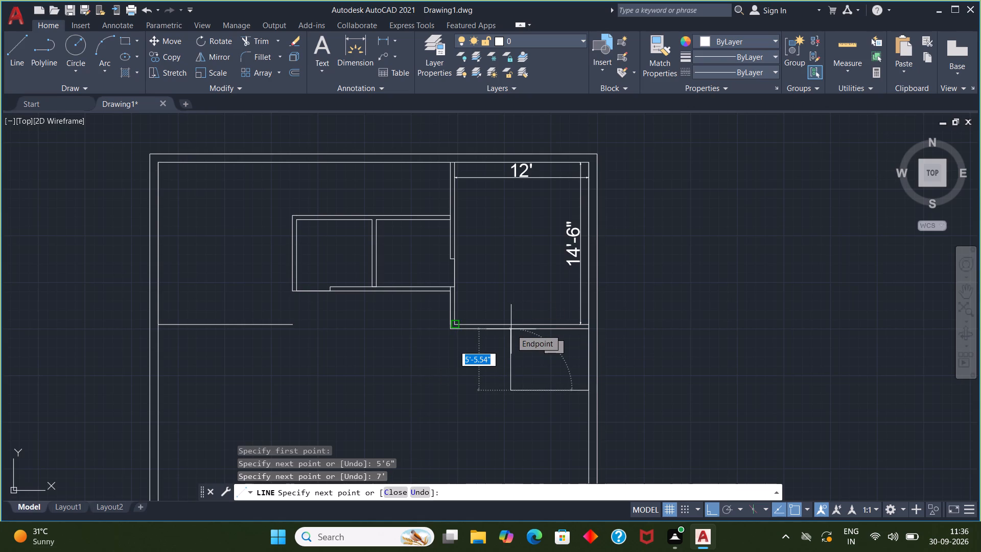
key(5)
key(apostrophe)
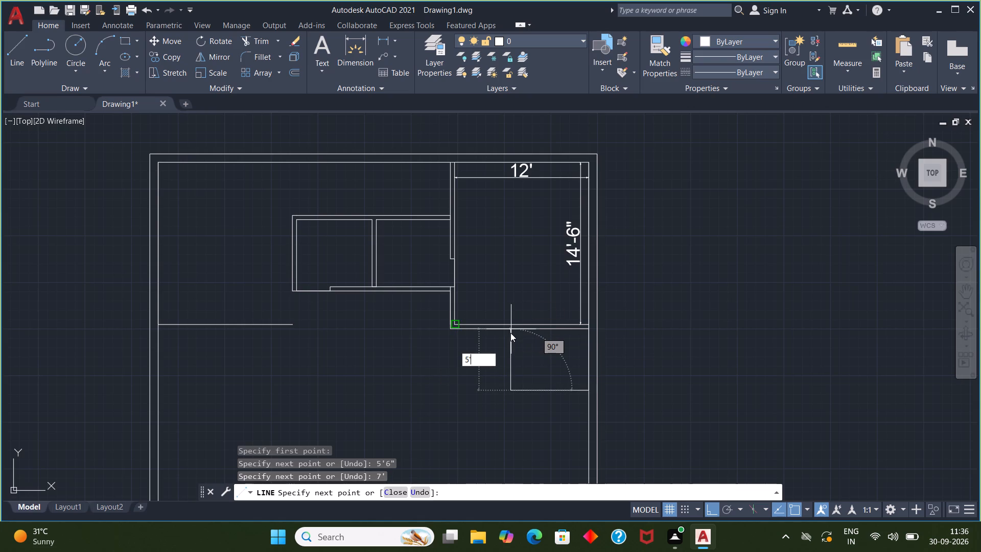
key(6)
key(shift+quotedbl)
key(Return)
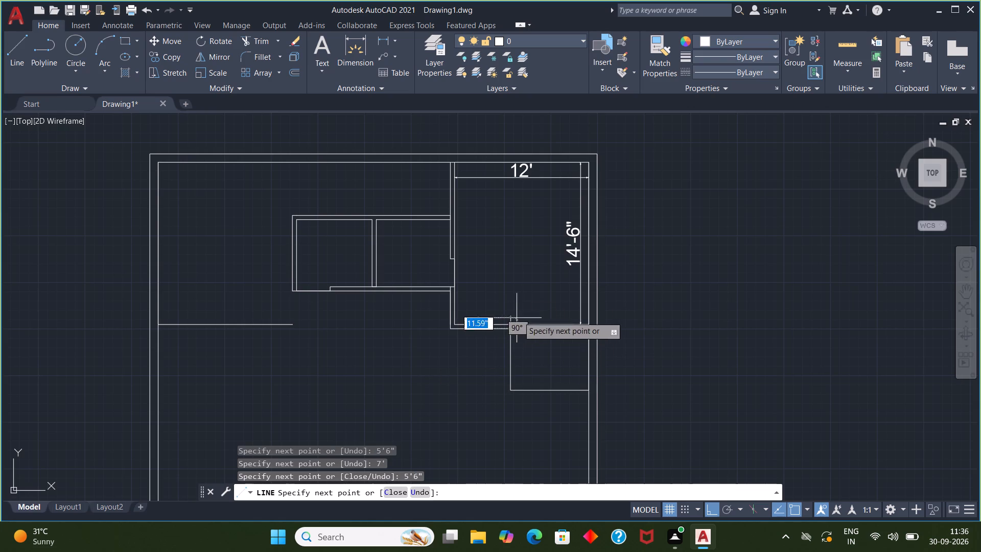
key(Escape)
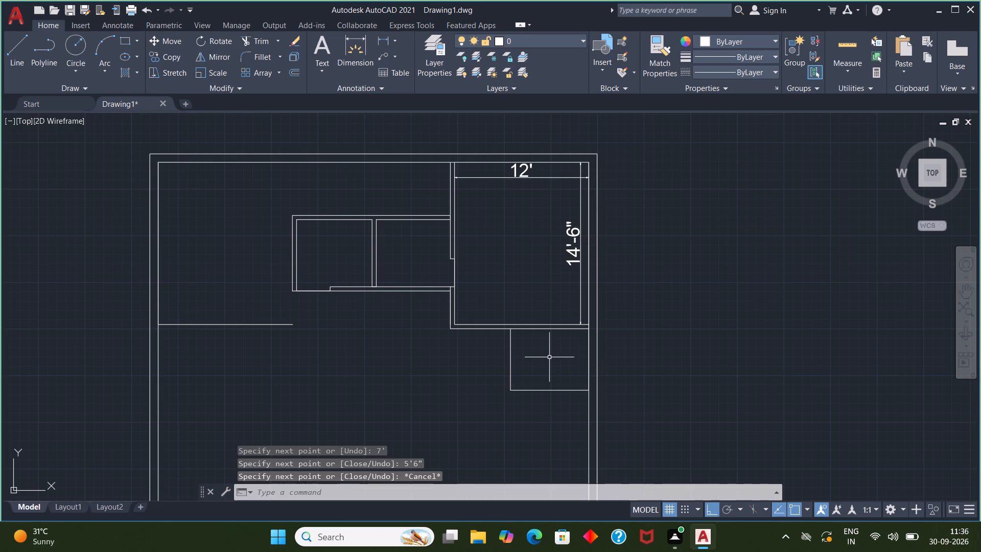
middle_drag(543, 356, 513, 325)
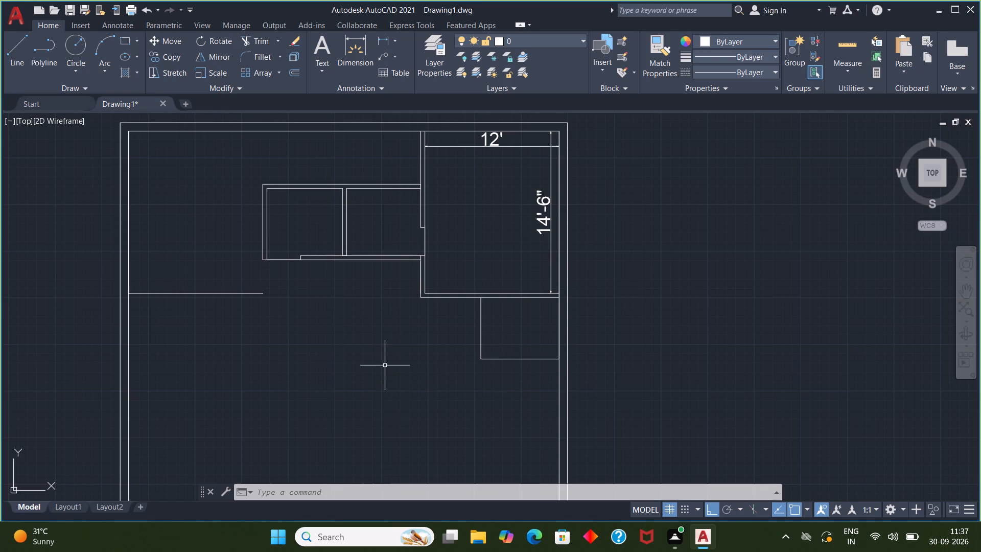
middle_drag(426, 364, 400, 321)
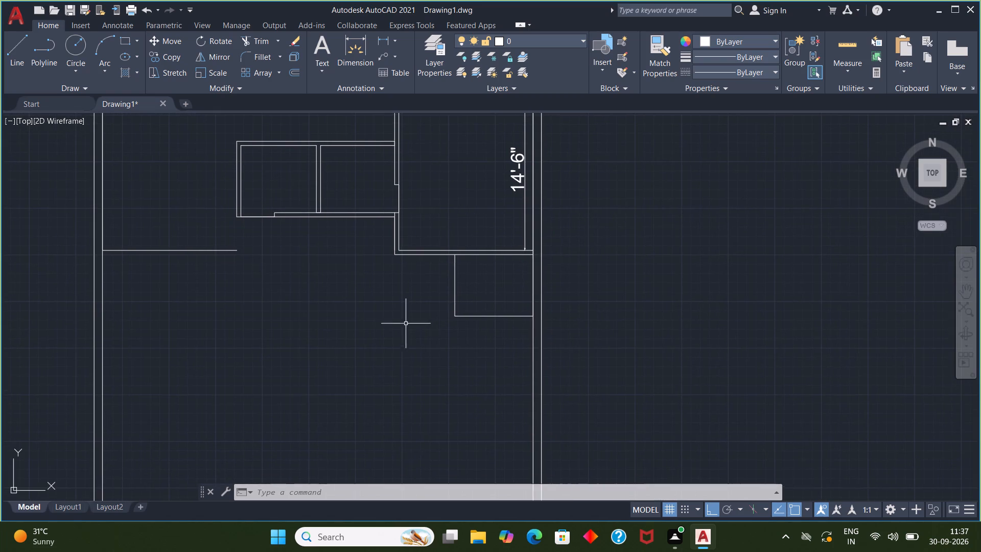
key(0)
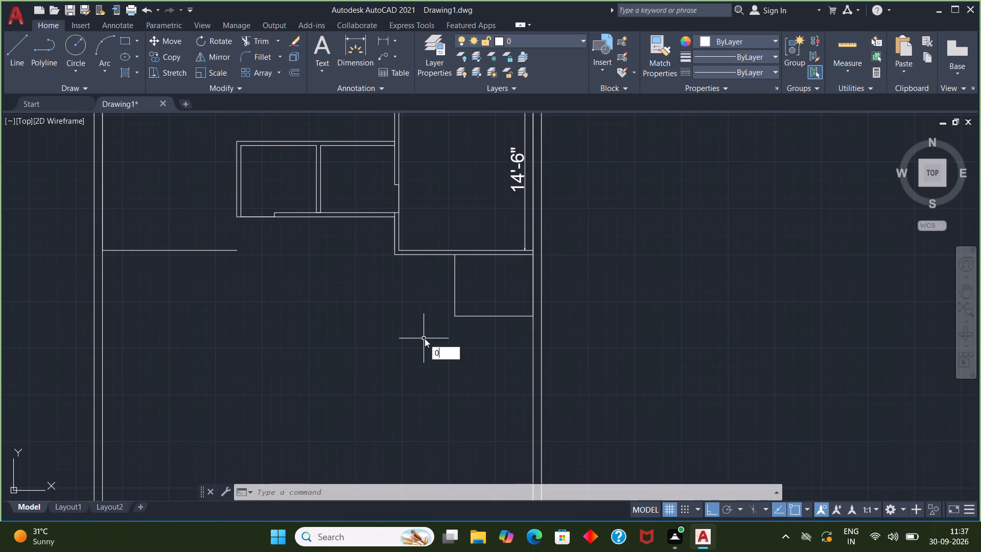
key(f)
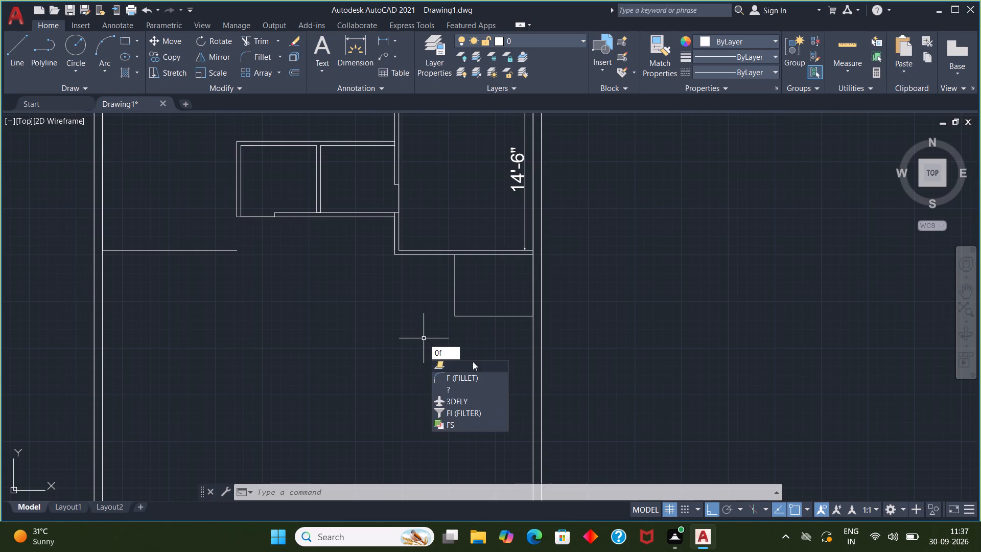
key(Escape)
Offset the 7' by 5'6" room's bottom line downward and its left line leftward by 4.5".
key(o)
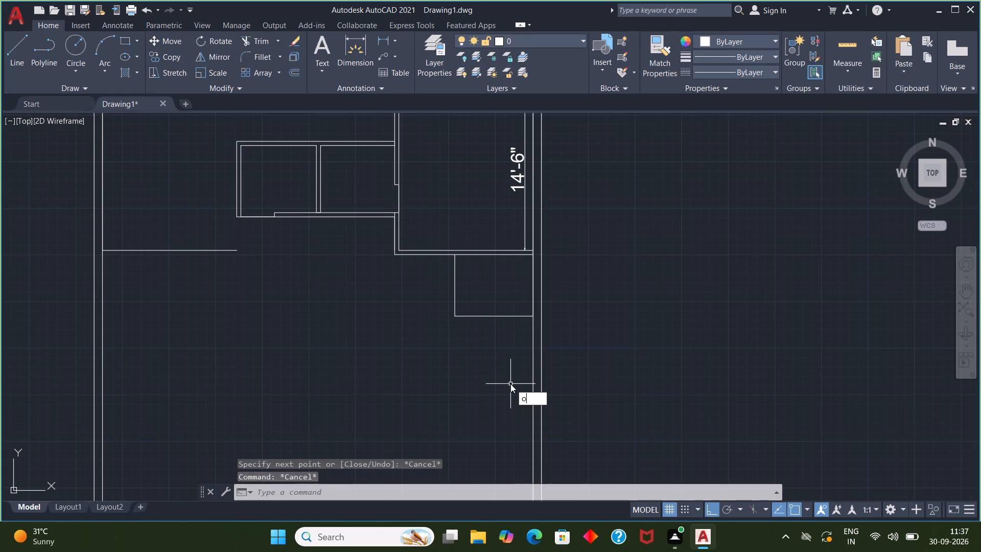
click(577, 410)
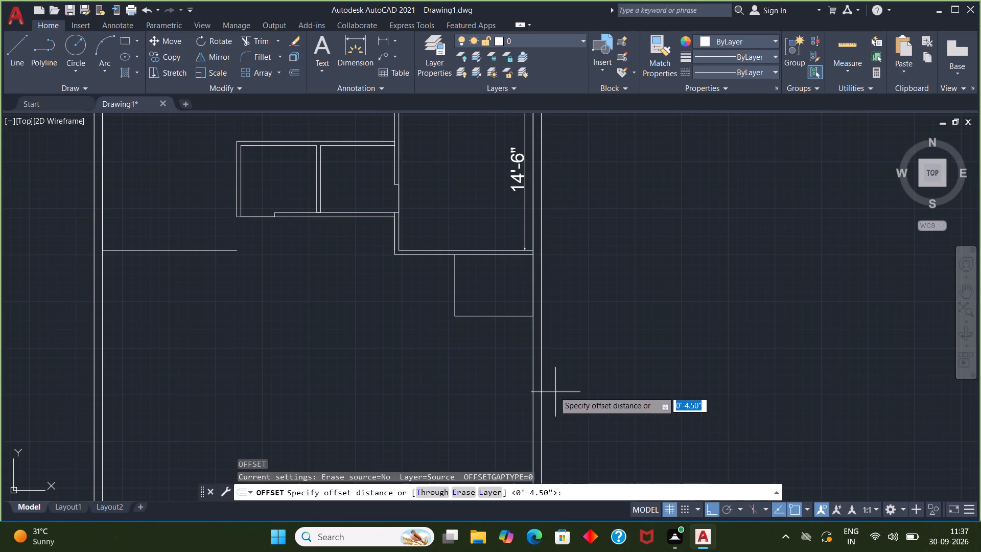
click(497, 316)
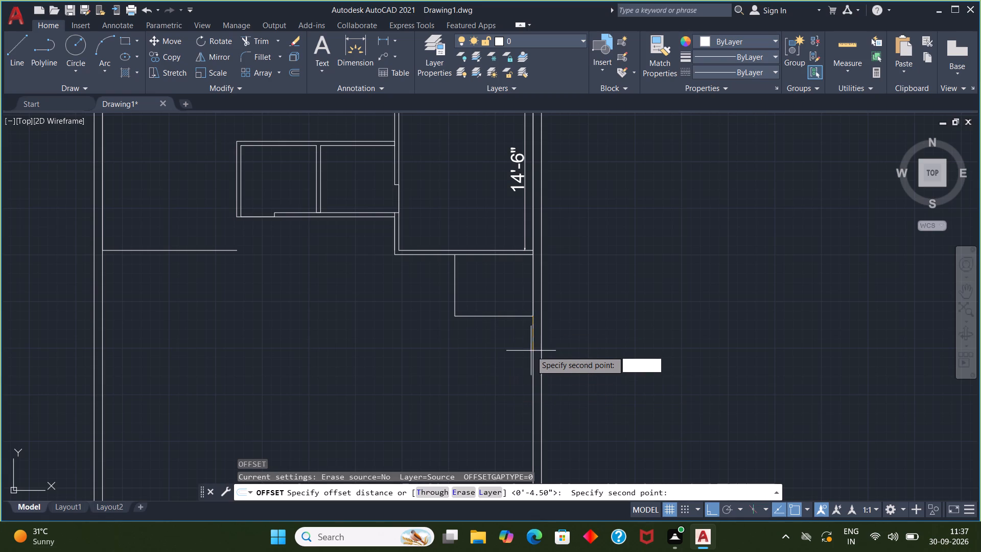
text(4.5)
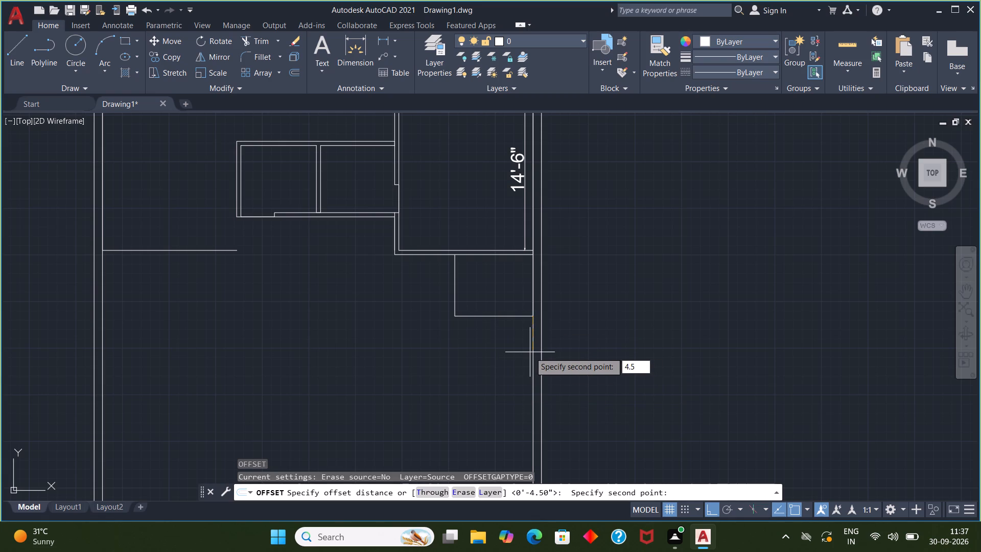
key(shift+quotedbl)
key(Return)
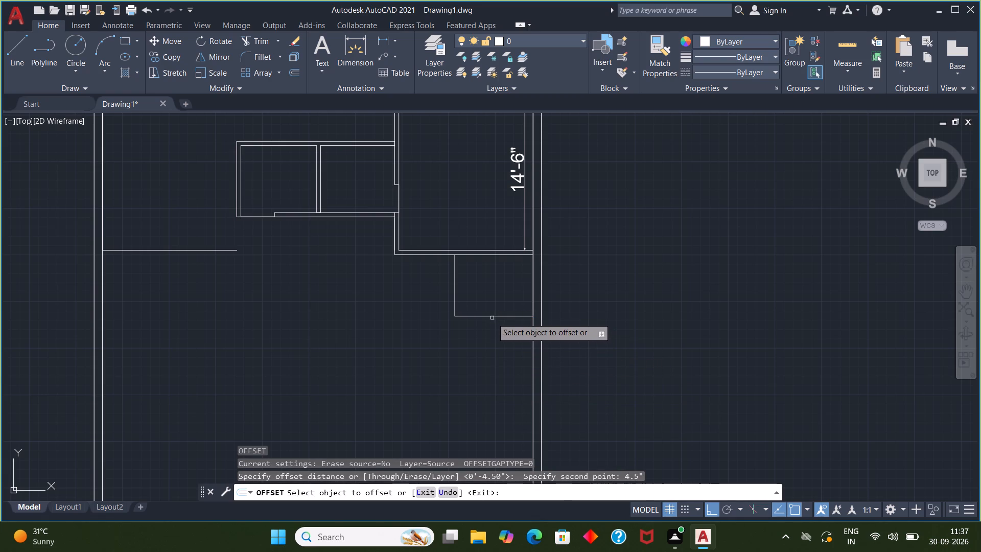
click(492, 318)
click(492, 341)
click(454, 293)
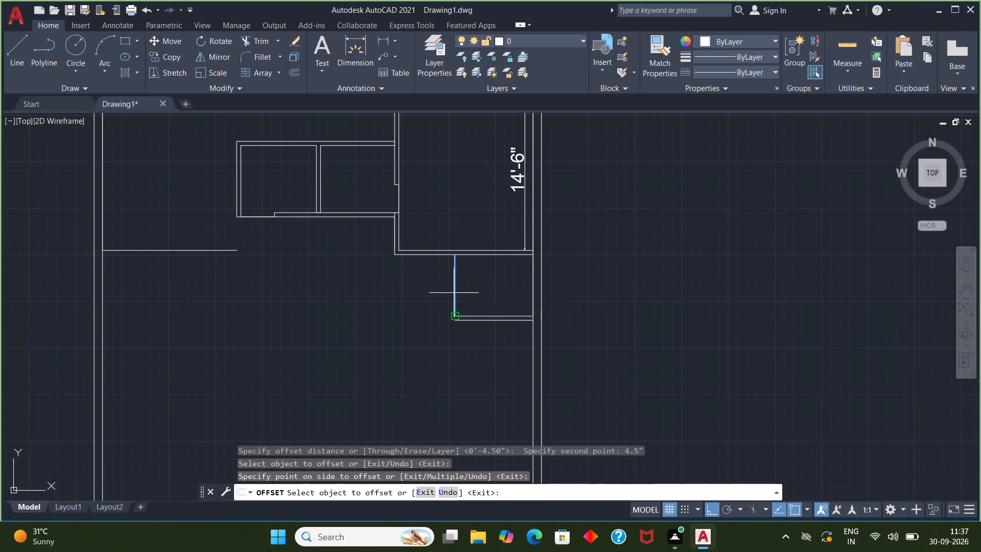
click(436, 293)
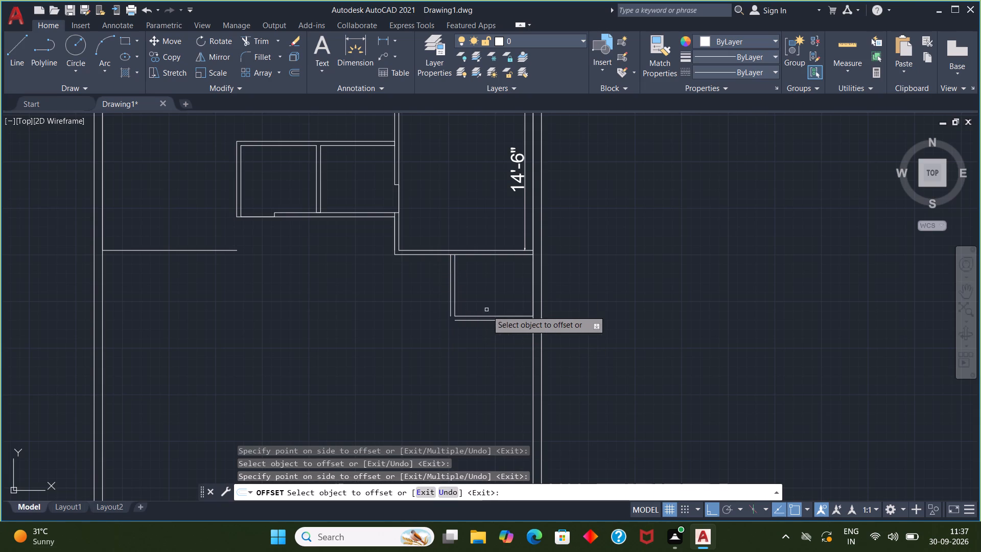
scroll(488, 314, up, 2)
middle_drag(414, 388, 348, 355)
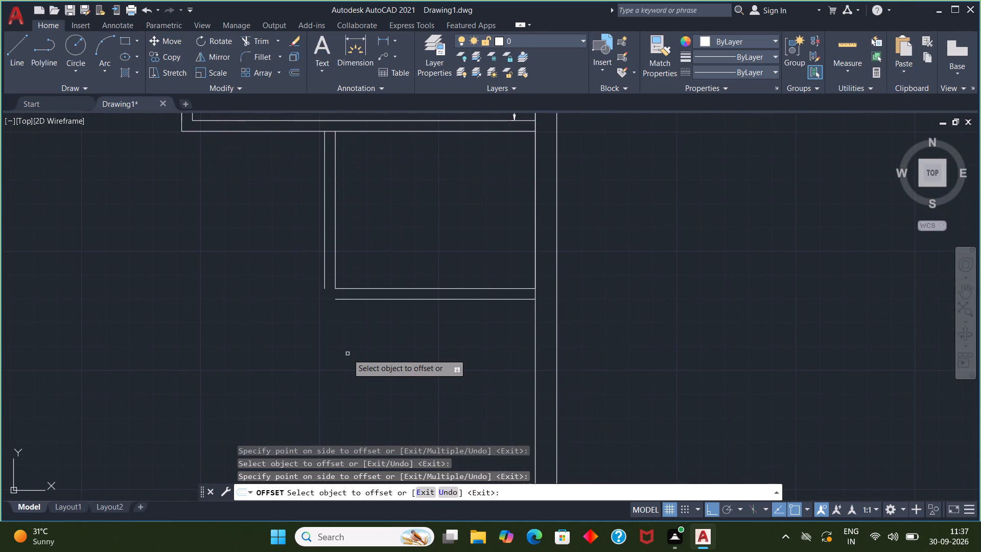
key(space)
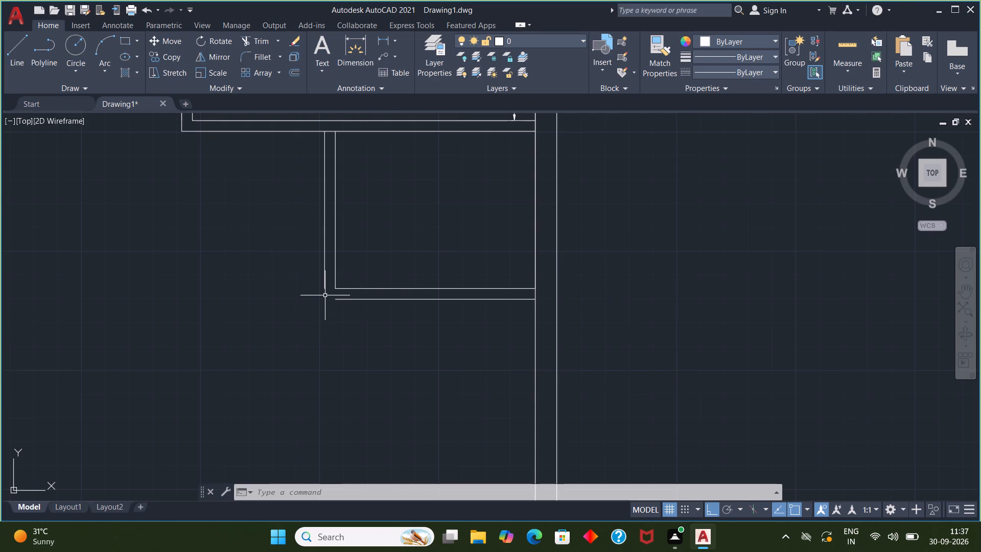
Fillet the two offset wall lines into a square corner at the 7' by 5'6" room's lower left.
key(f)
key(Return)
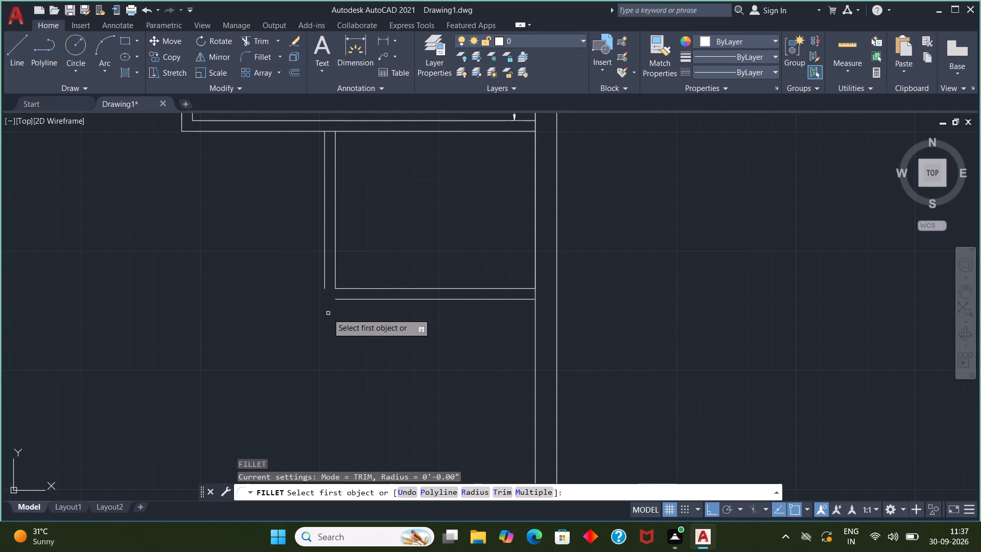
click(325, 280)
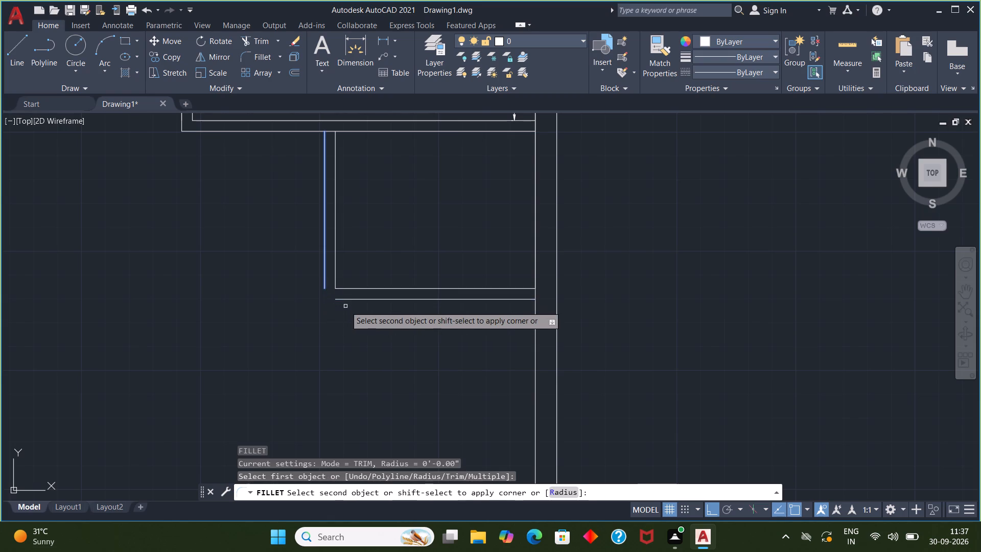
click(349, 299)
key(Escape)
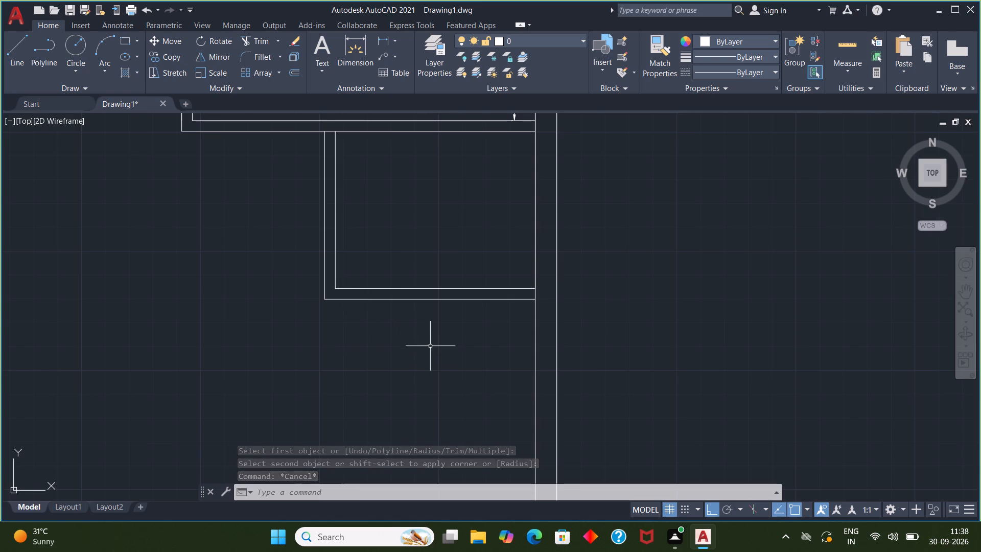
From the outer wall end of the 7' by 5'6" room's lower outer wall line, draw connected lines 4'6" down and 7' left.
scroll(434, 349, down, 1)
middle_drag(441, 355, 423, 309)
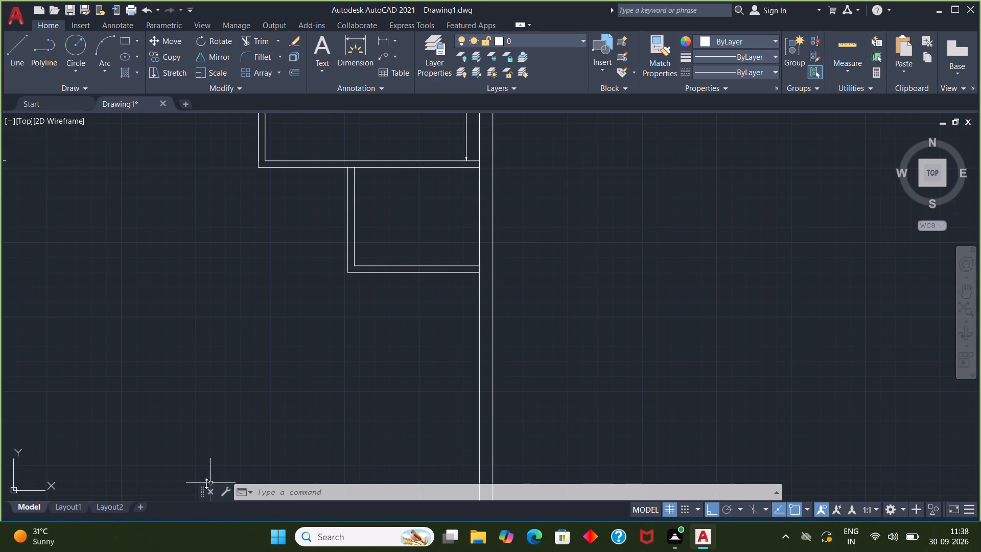
key(l)
key(Return)
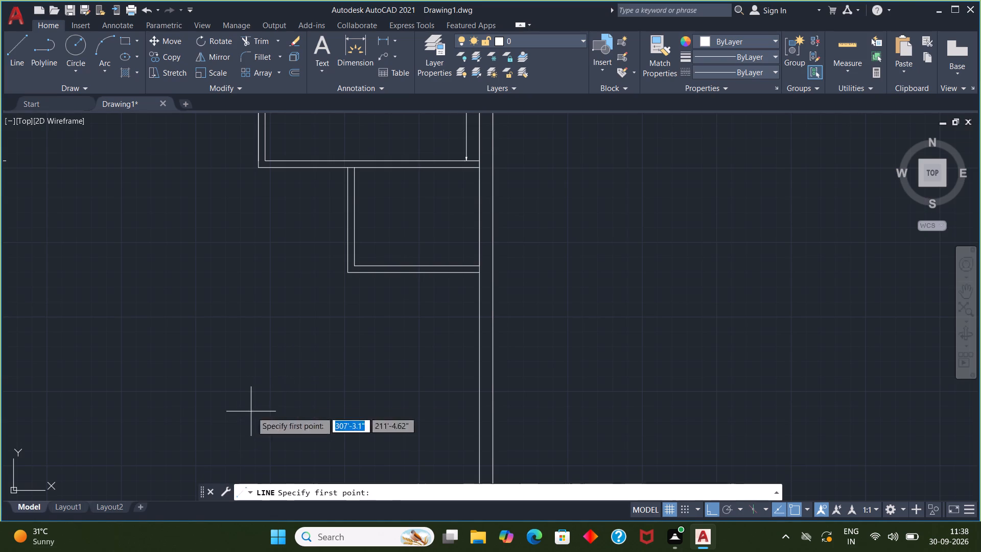
click(479, 275)
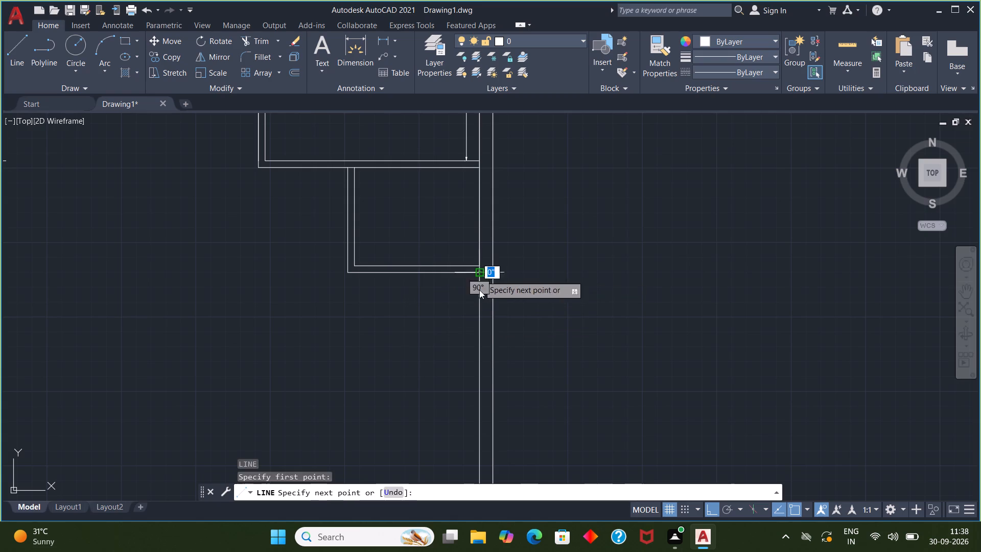
key(4)
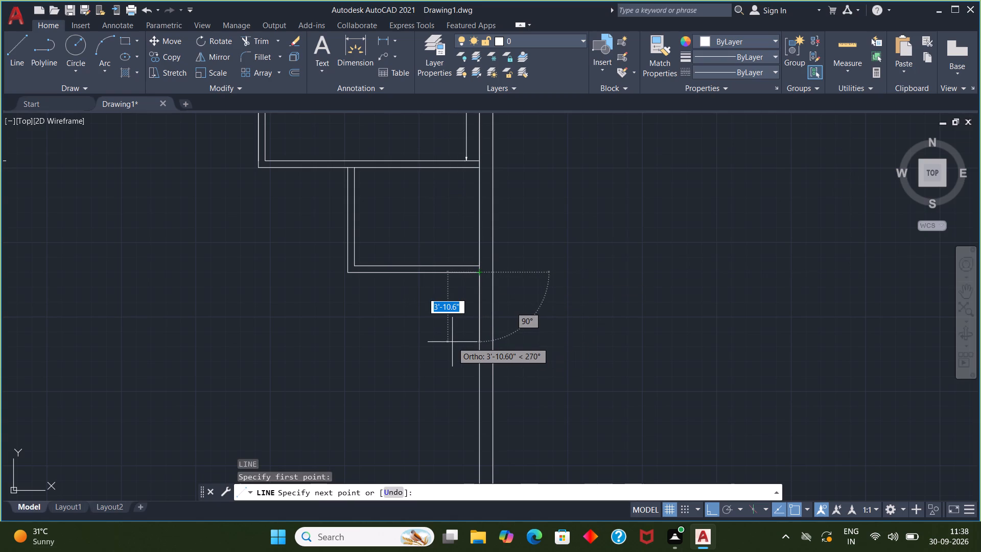
key(apostrophe)
key(6)
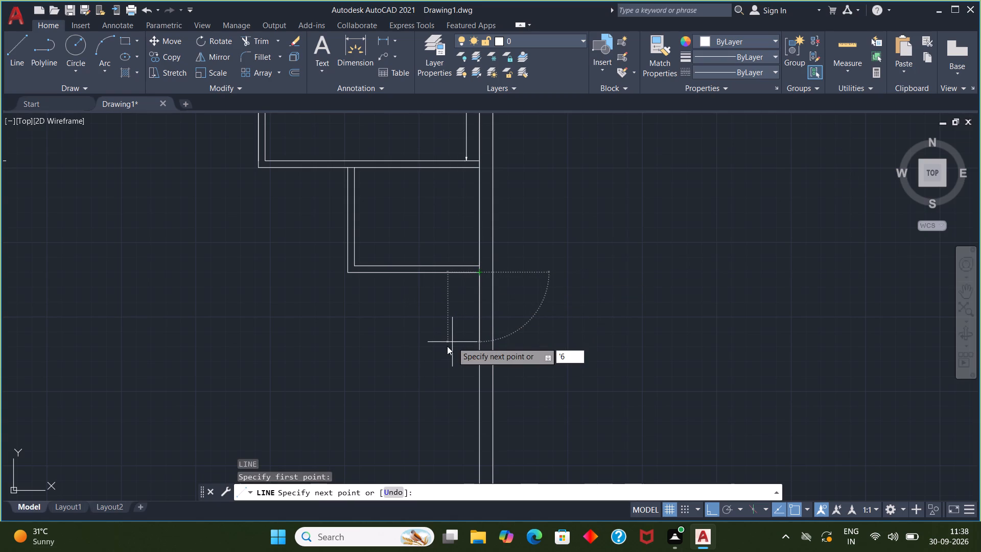
key(shift+quotedbl)
key(BackSpace)
key(BackSpace)
key(BackSpace)
key(4)
key(apostrophe)
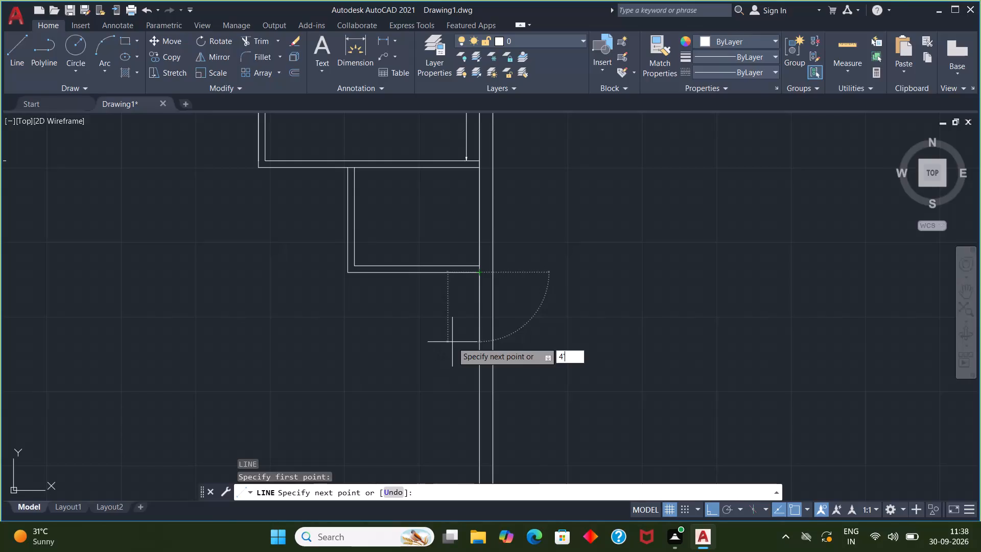
key(6)
key(shift+quotedbl)
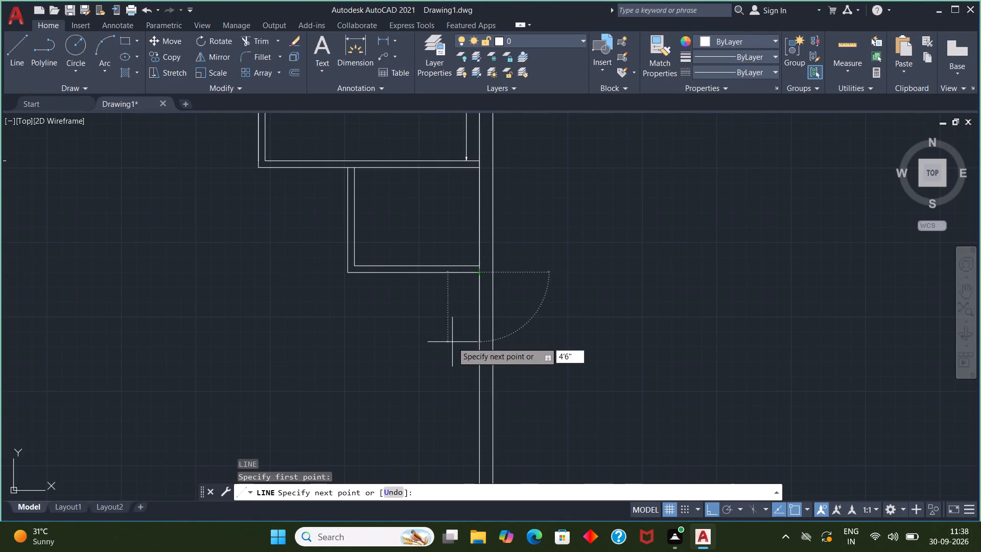
key(Return)
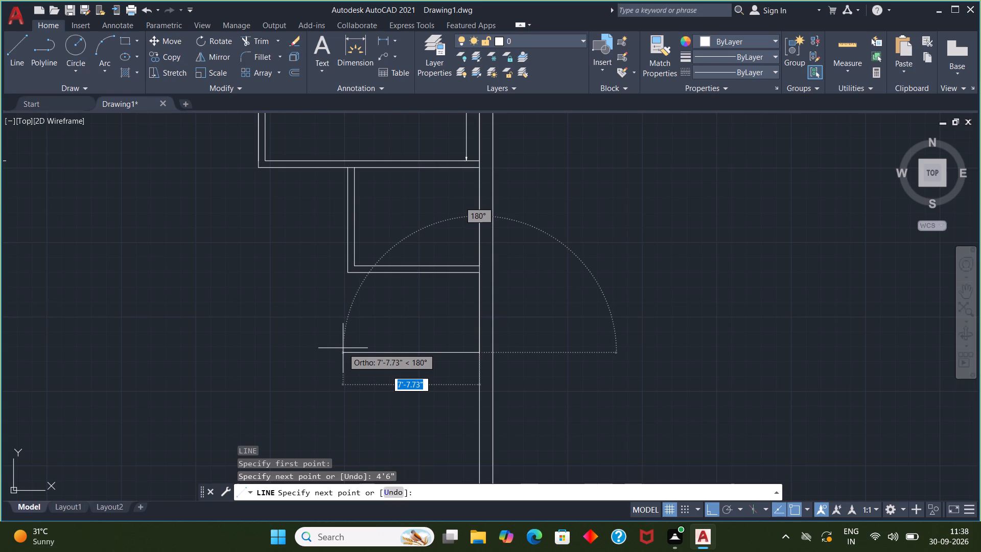
key(7)
key(apostrophe)
key(Return)
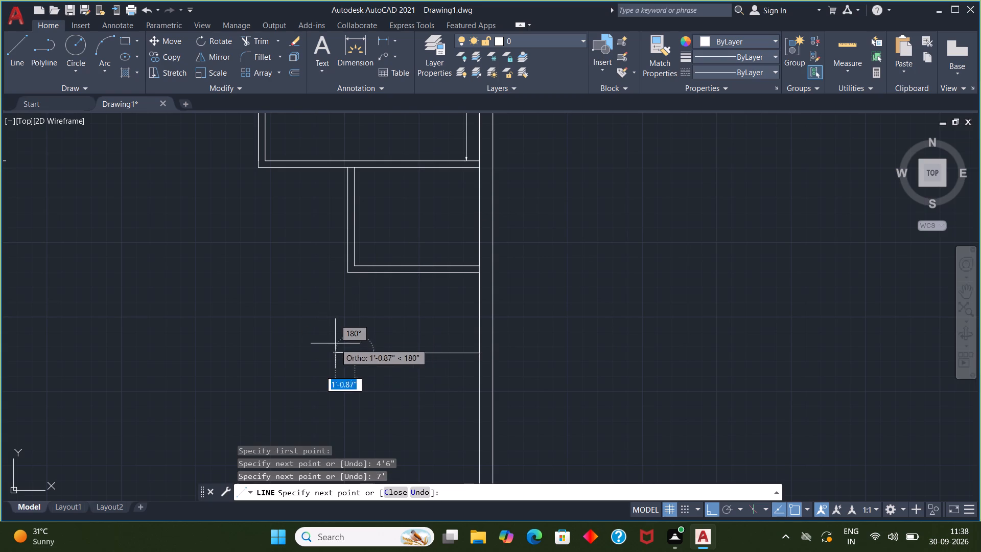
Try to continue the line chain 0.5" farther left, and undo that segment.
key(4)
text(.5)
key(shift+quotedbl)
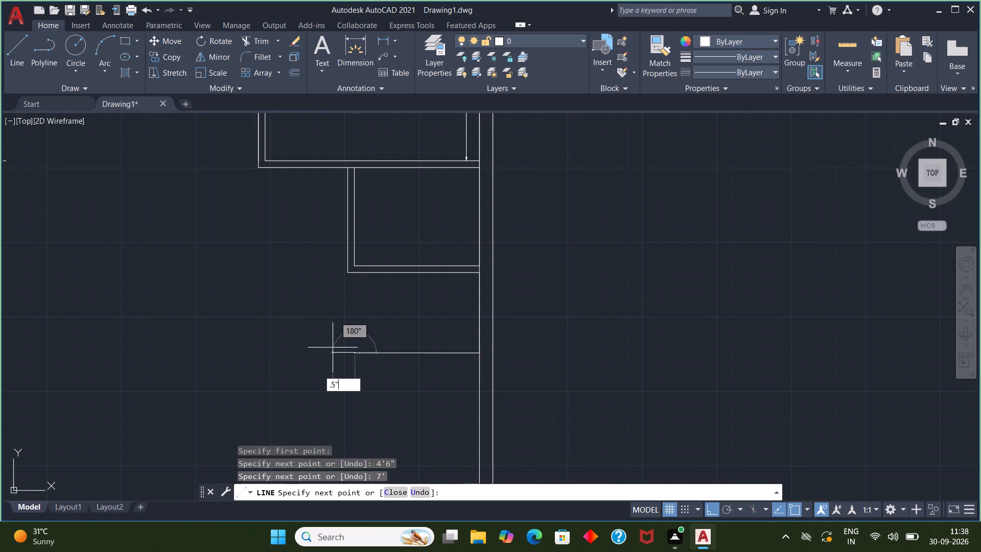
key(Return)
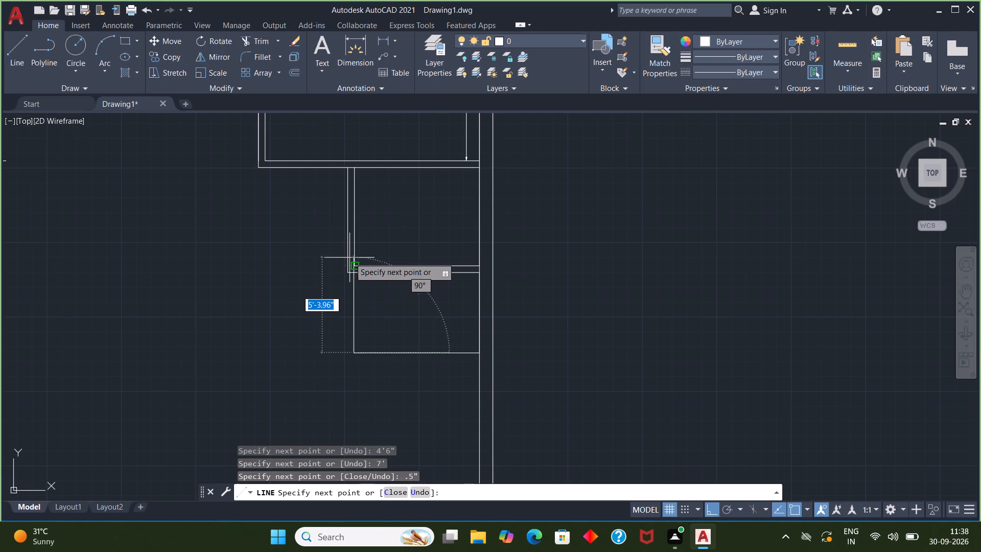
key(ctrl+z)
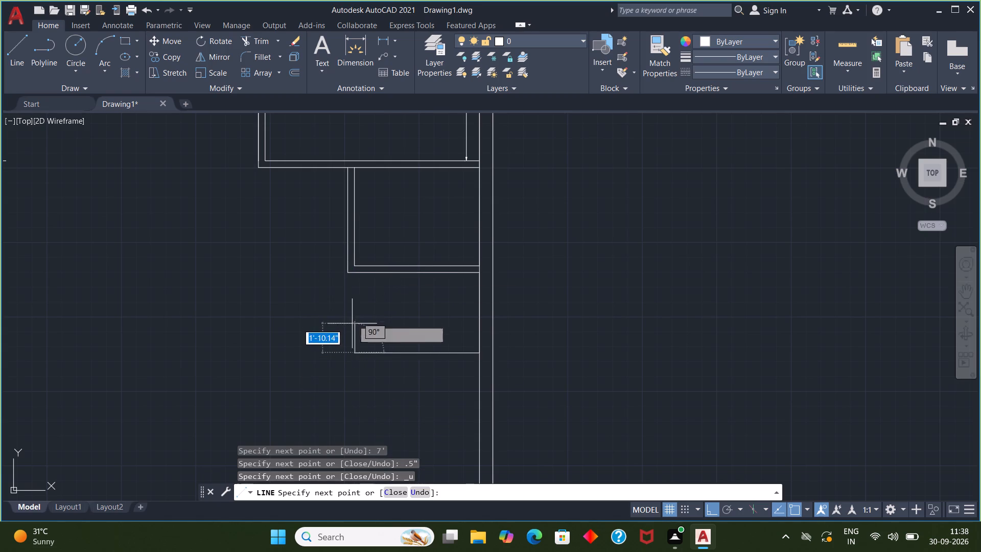
Continue the line chain 4.5" farther left, in line with the outer face of the room wall above.
key(4)
key(period)
key(5)
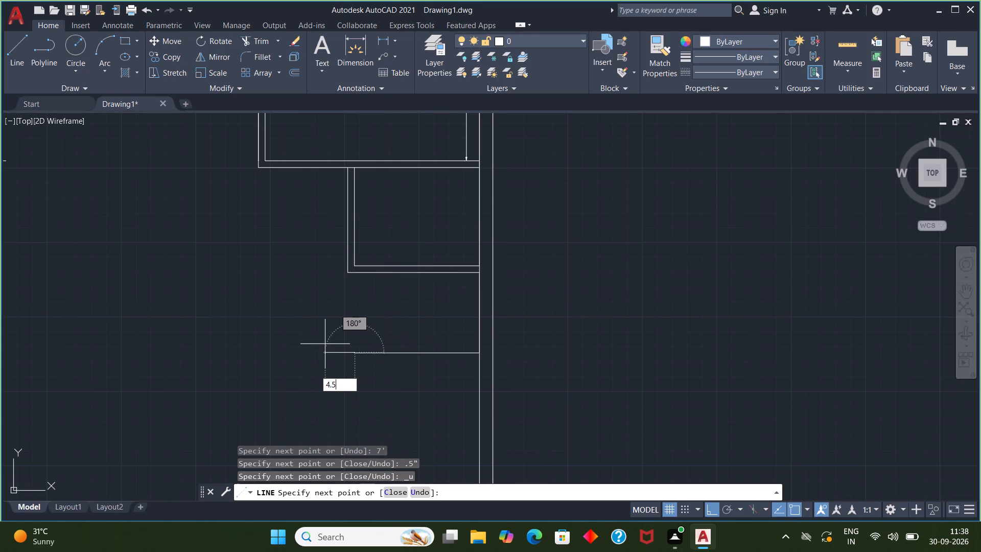
key(0)
key(0)
key(0)
key(0)
key(0)
key(BackSpace)
key(BackSpace)
key(BackSpace)
key(BackSpace)
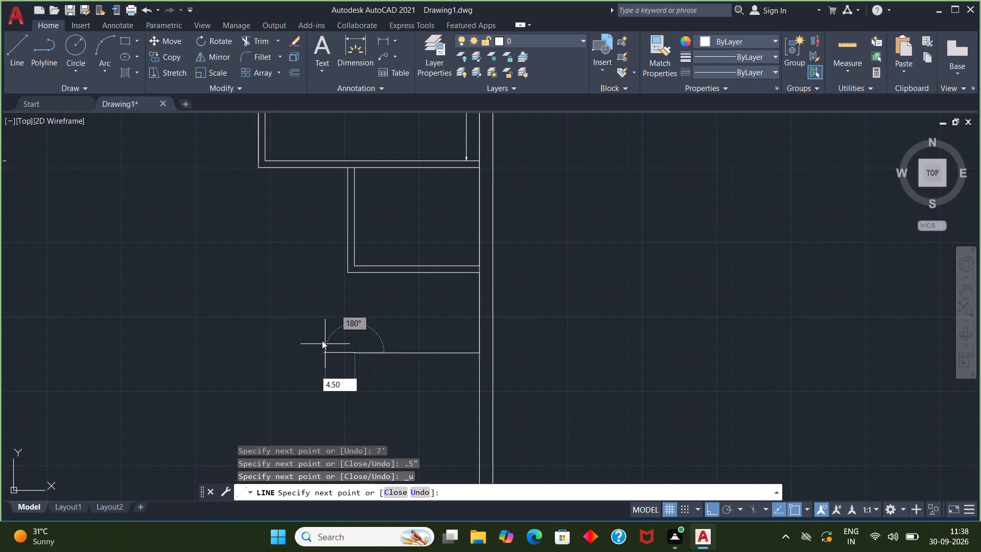
key(BackSpace)
key(shift+quotedbl)
key(Return)
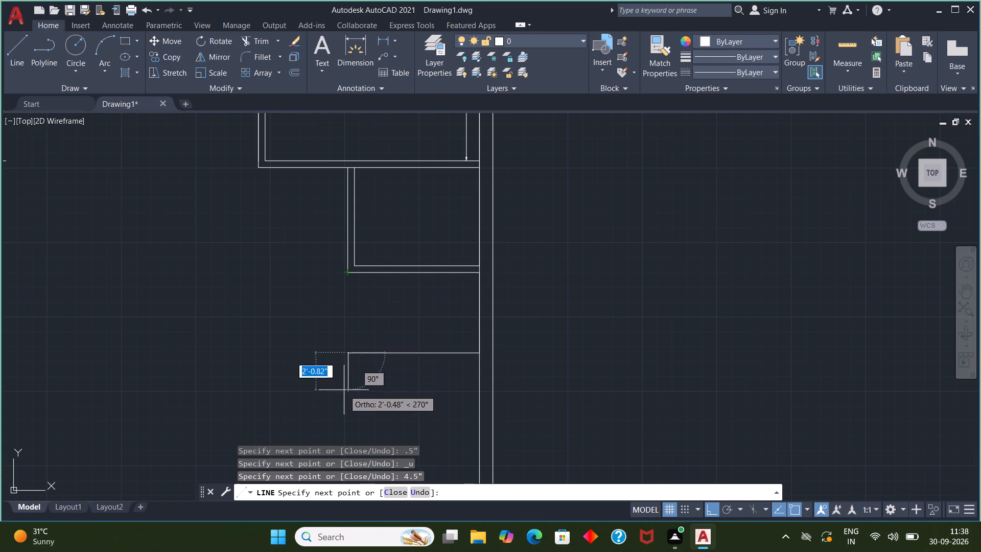
Continue the line chain 5'6" straight down from its left end.
middle_drag(343, 390, 302, 269)
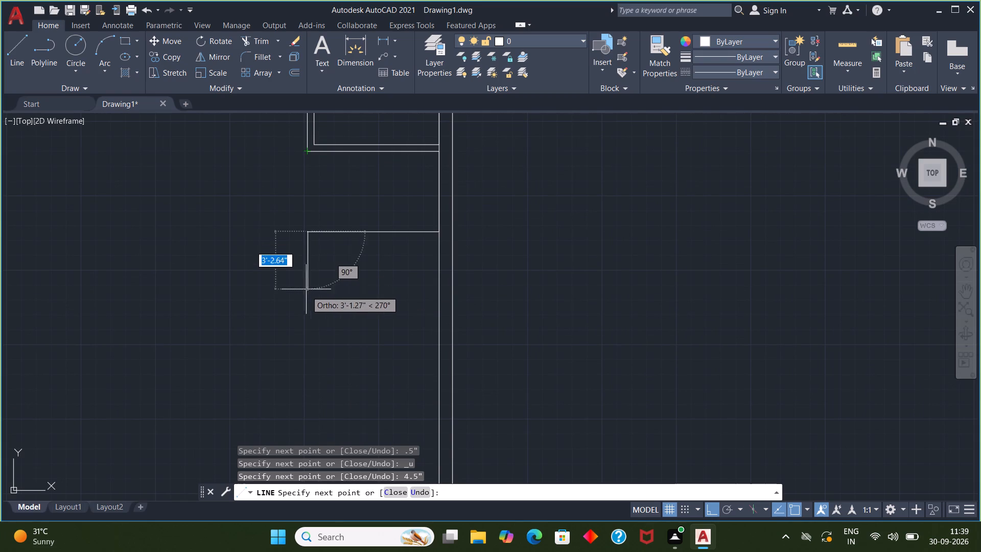
key(5)
key(apostrophe)
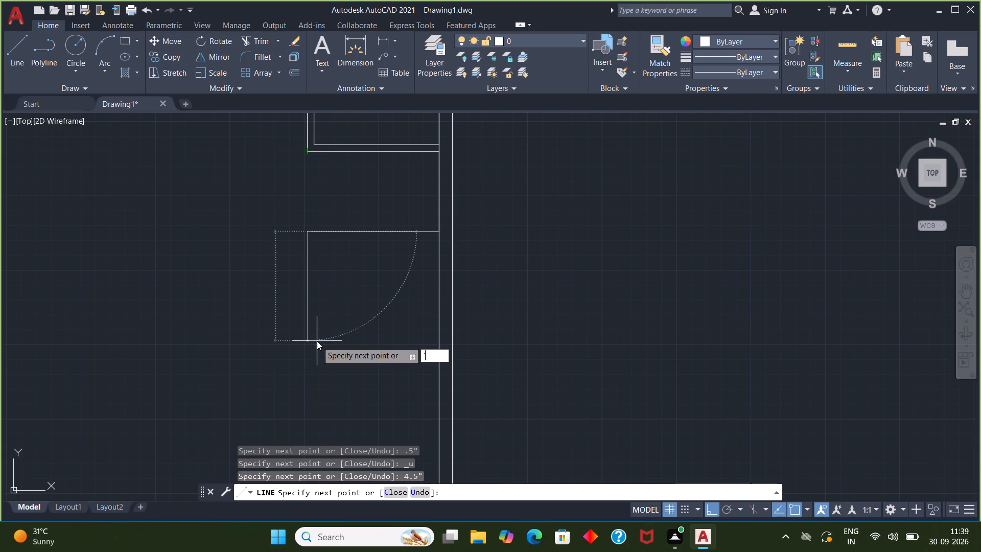
key(6)
key(shift+quotedbl)
key(BackSpace)
key(BackSpace)
key(BackSpace)
key(BackSpace)
key(5)
text('6)
key(shift+quotedbl)
key(Return)
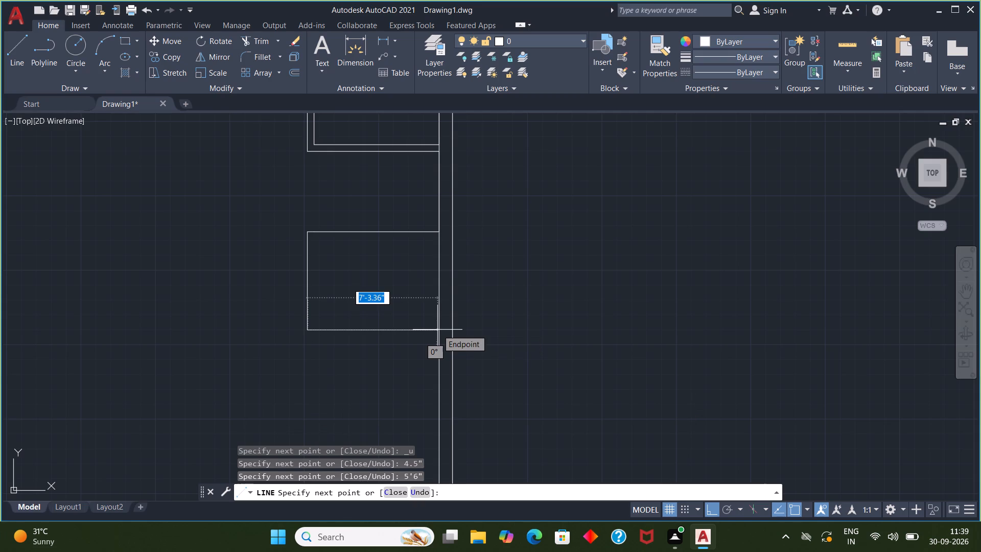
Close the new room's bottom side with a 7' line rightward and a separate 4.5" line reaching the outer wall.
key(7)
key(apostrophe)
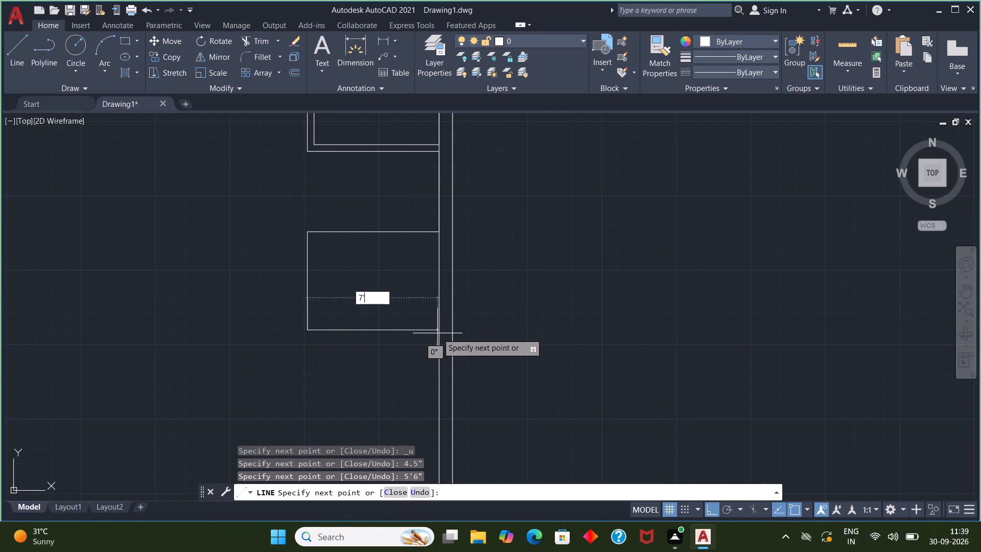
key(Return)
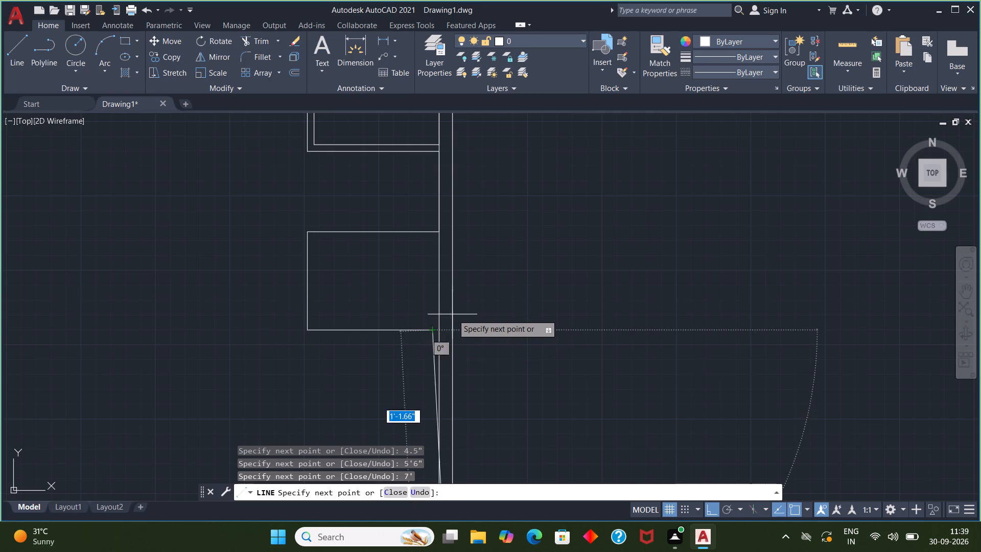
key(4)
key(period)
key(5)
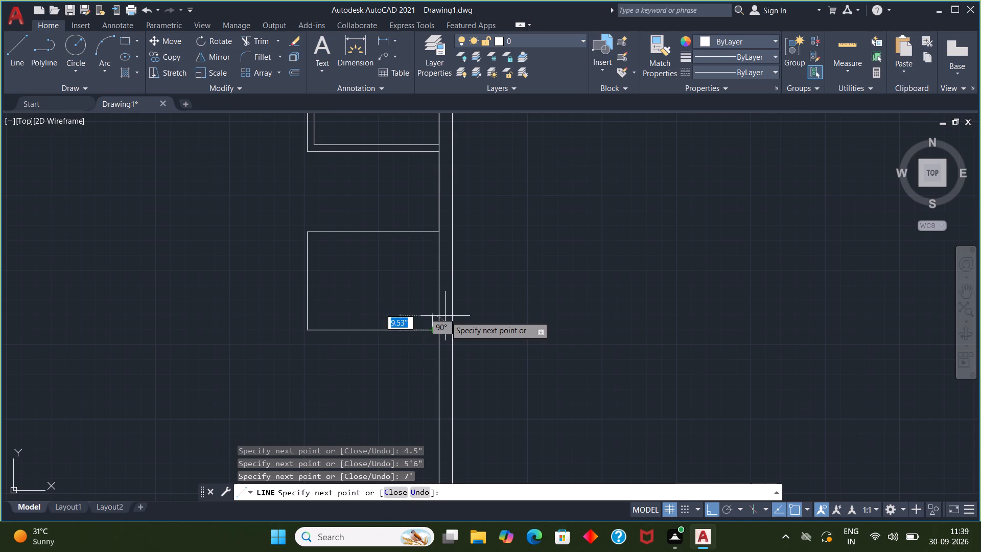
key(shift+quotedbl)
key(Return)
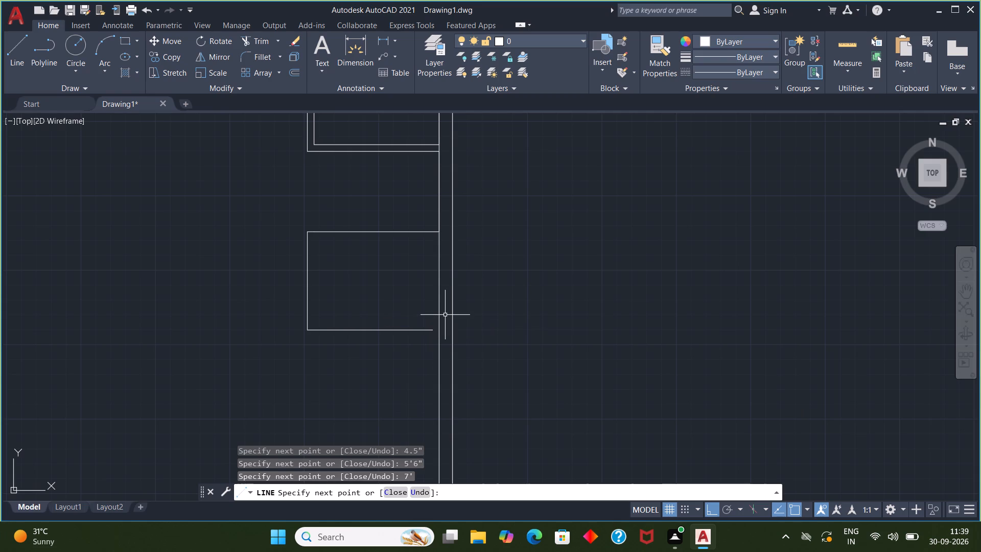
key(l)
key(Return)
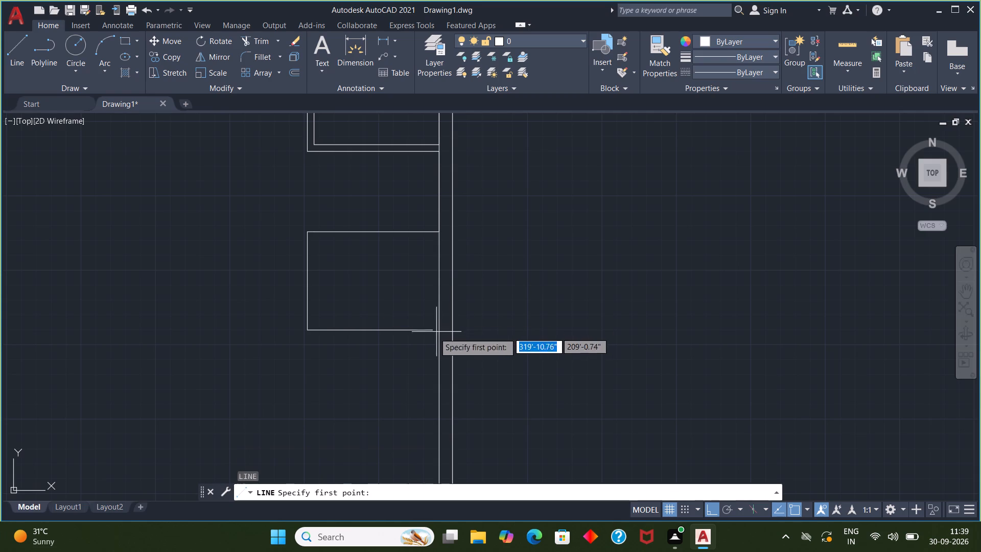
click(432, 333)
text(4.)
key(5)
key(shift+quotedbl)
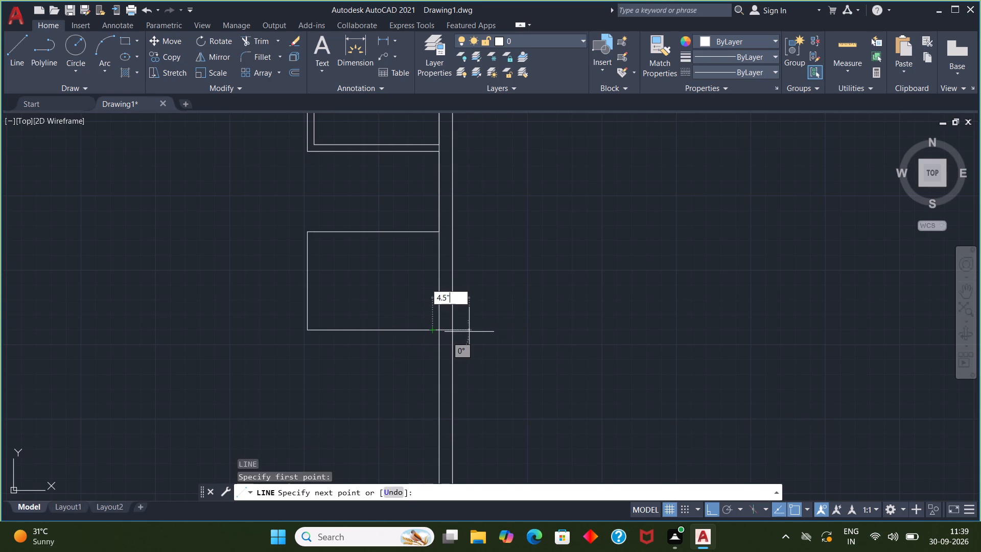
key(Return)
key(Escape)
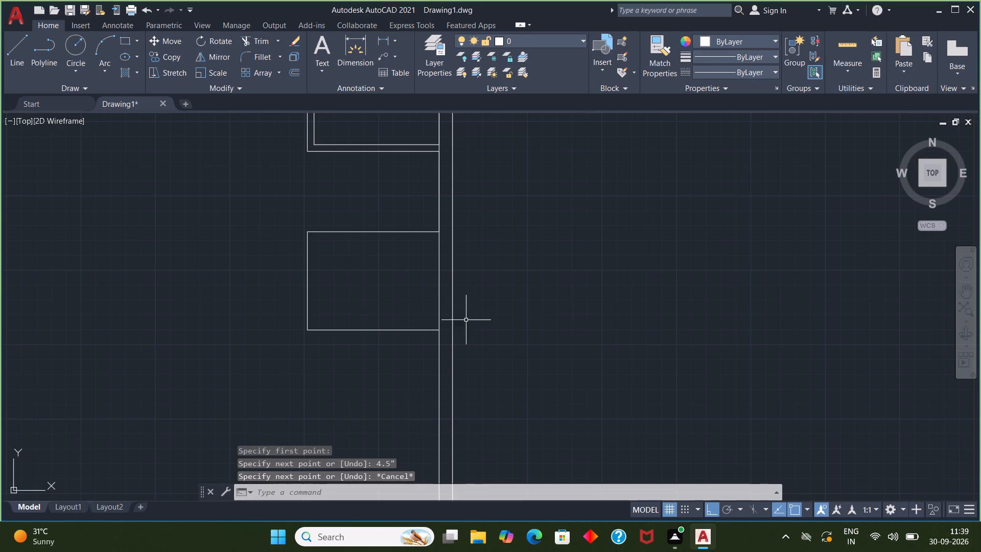
Erase the 7' line and the 4.5" line that form the new lower room's bottom side.
middle_drag(488, 342, 494, 350)
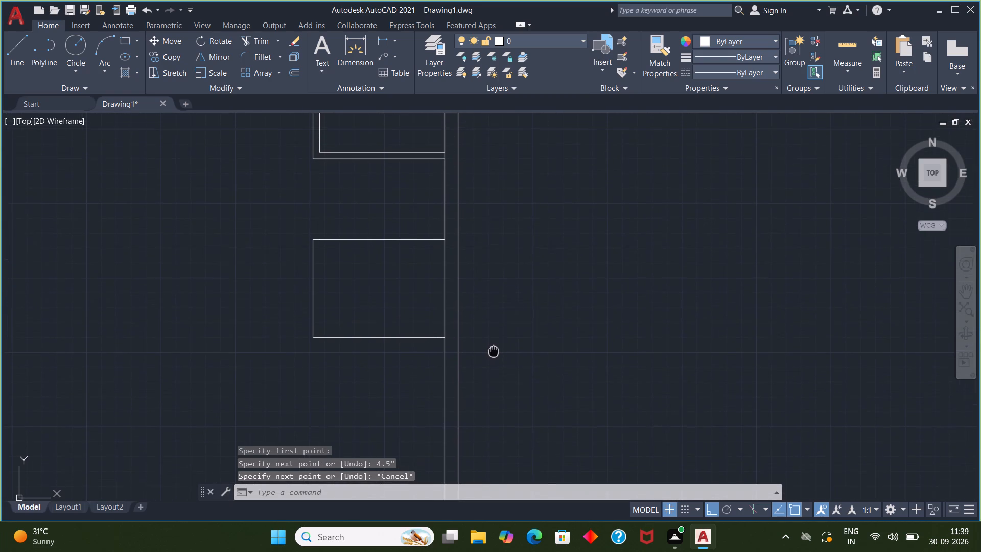
middle_drag(494, 350, 495, 352)
middle_drag(515, 419, 507, 383)
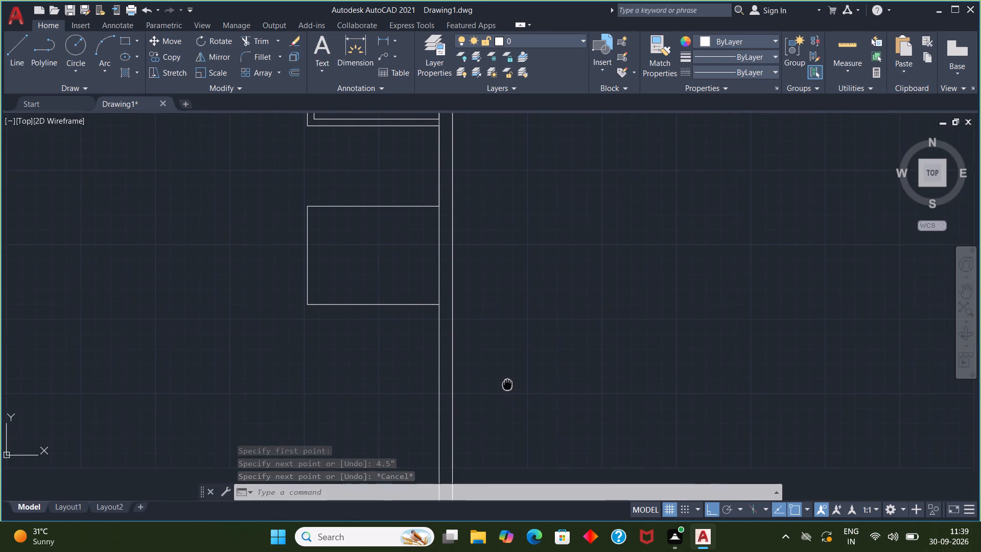
middle_drag(507, 383, 507, 383)
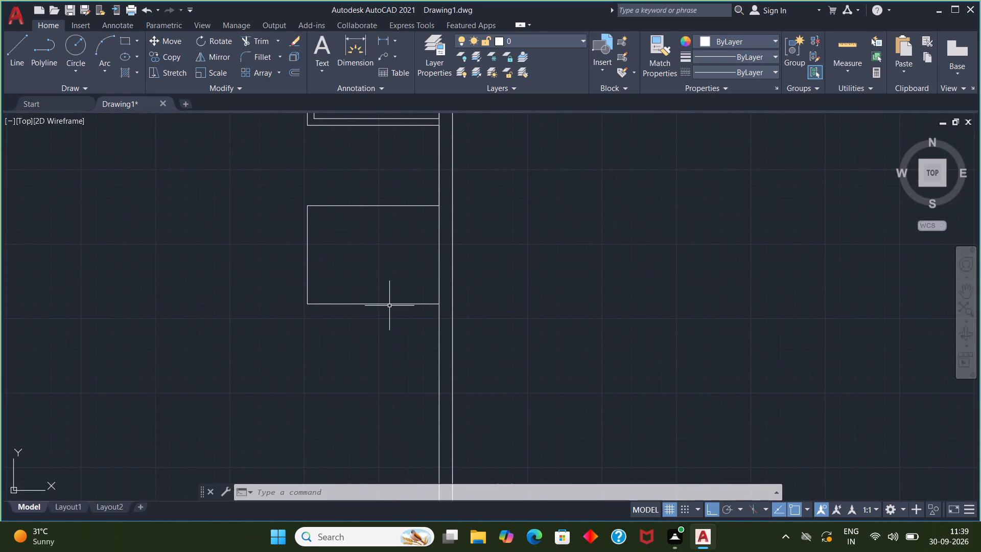
click(389, 306)
key(Delete)
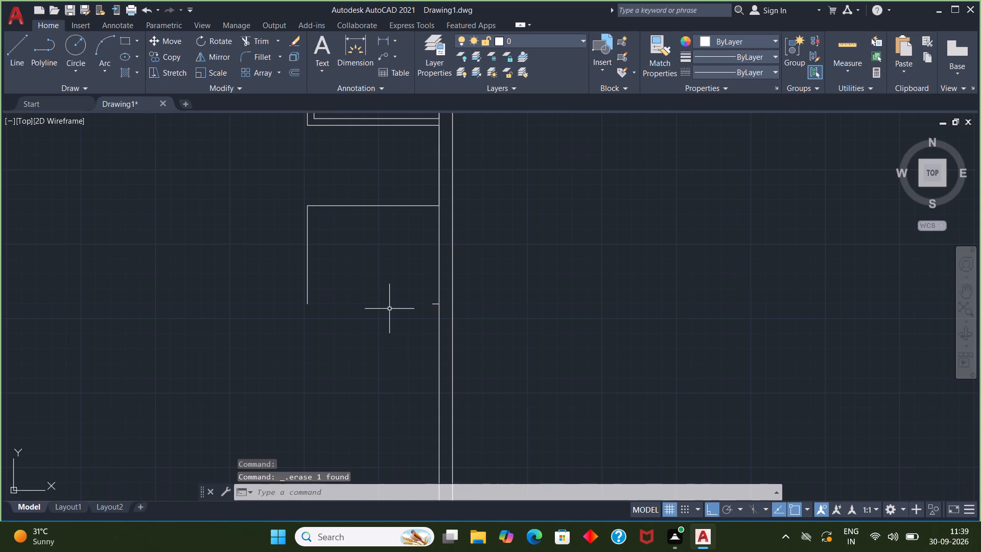
click(435, 304)
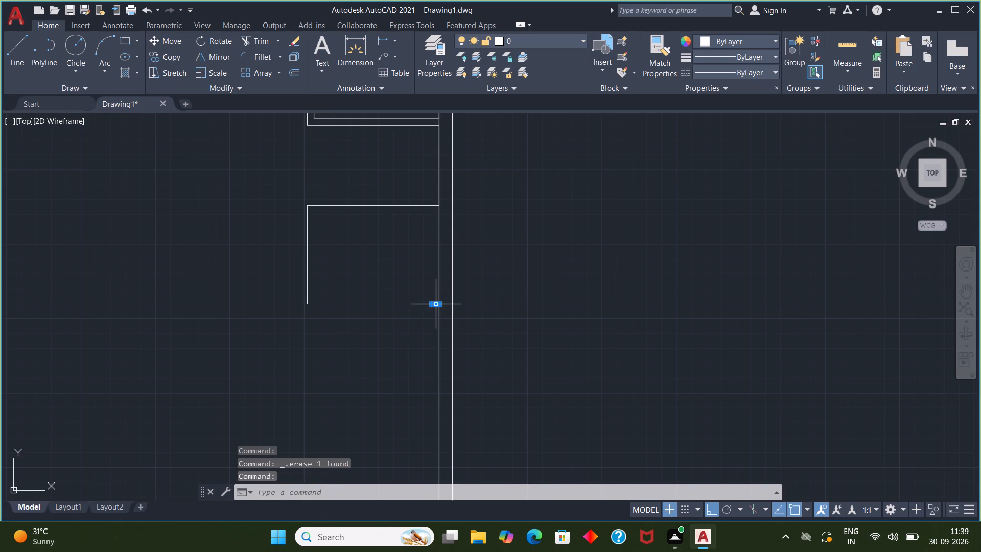
key(Delete)
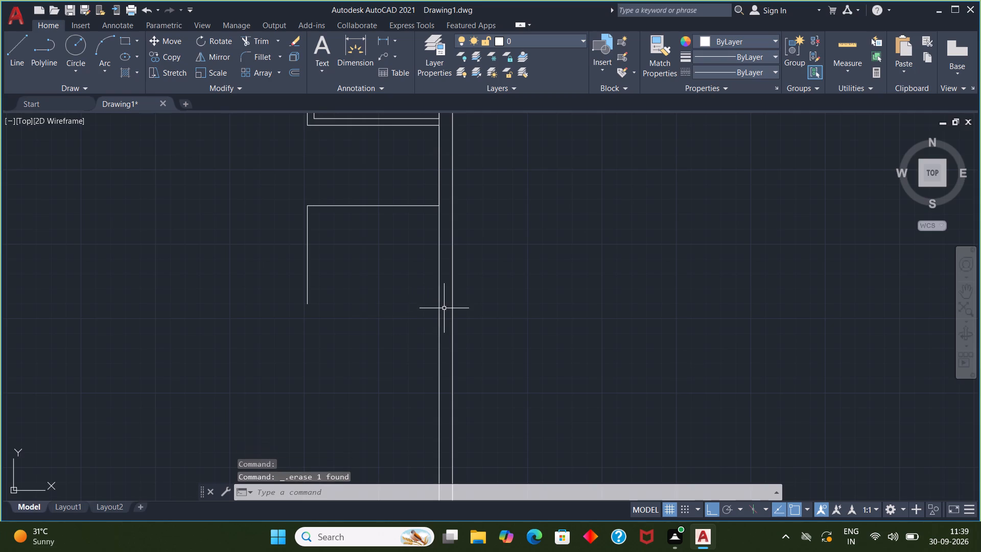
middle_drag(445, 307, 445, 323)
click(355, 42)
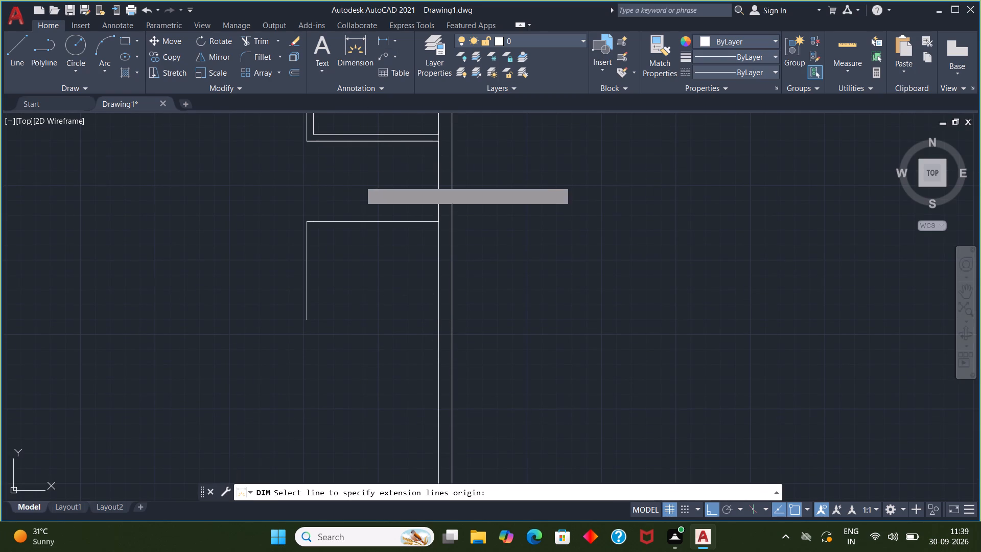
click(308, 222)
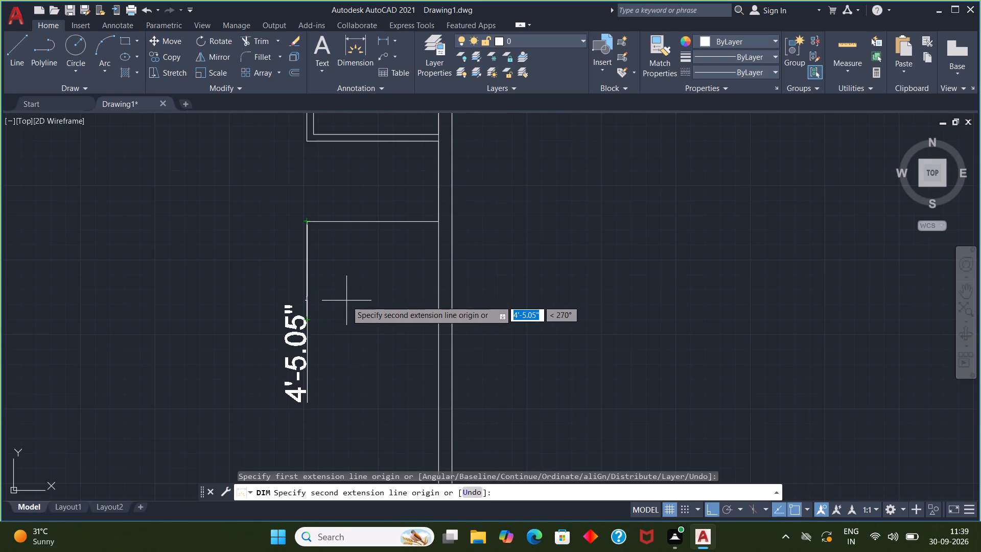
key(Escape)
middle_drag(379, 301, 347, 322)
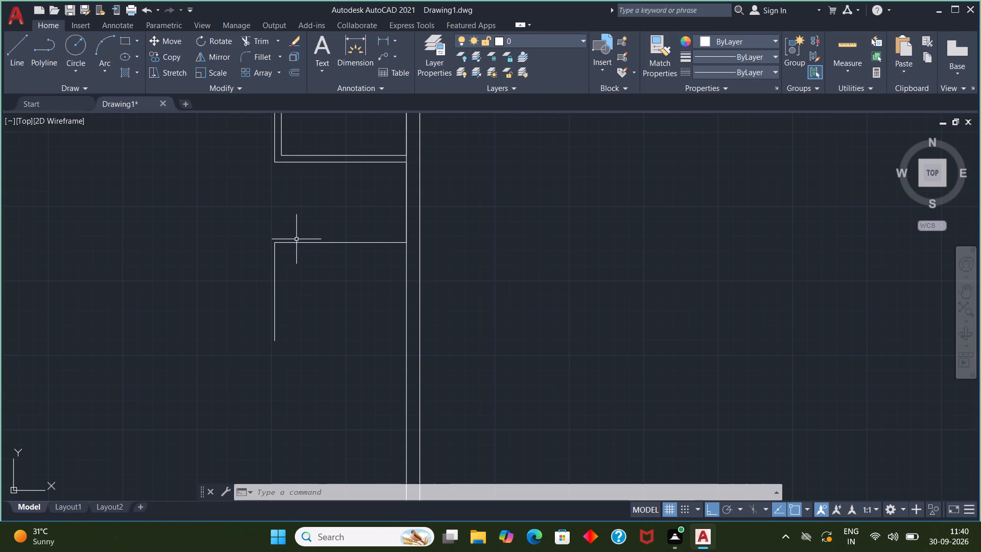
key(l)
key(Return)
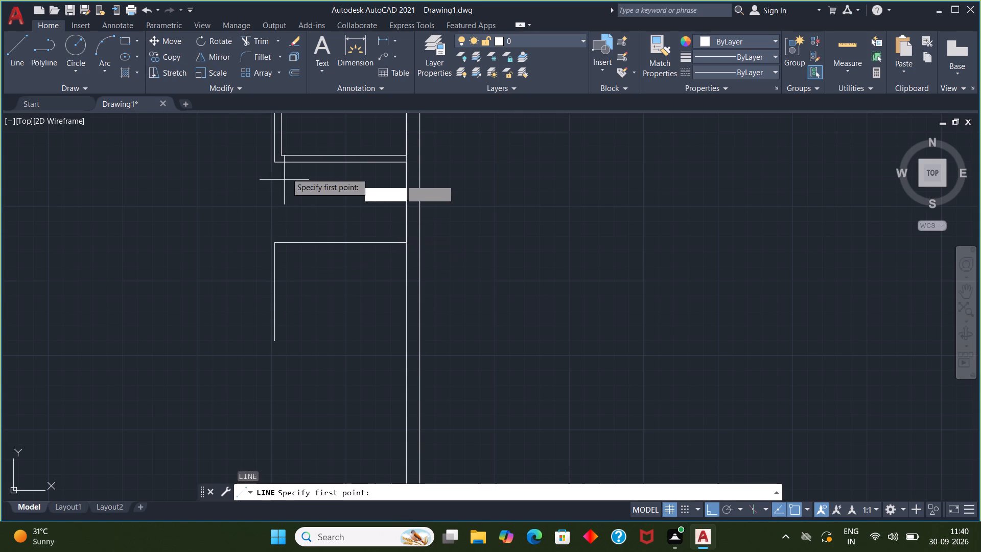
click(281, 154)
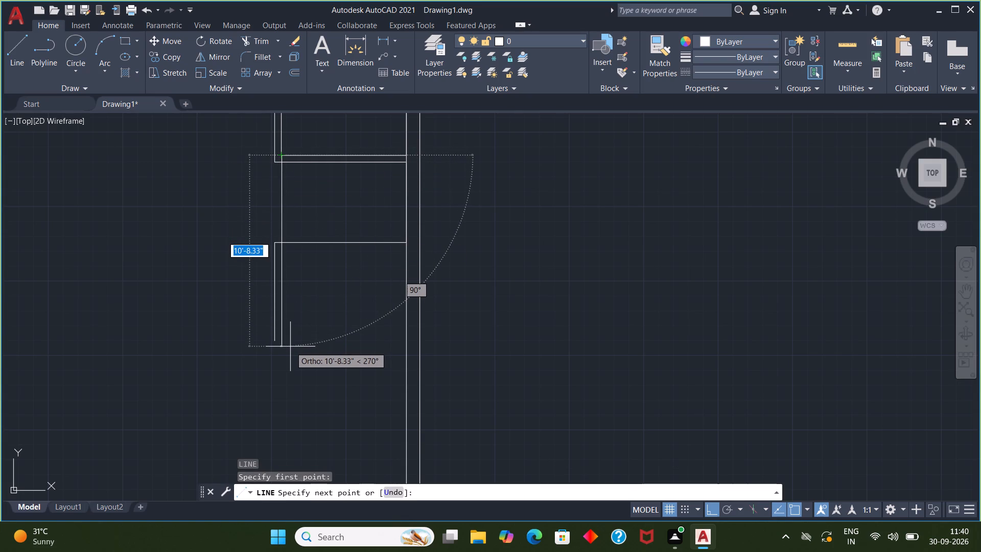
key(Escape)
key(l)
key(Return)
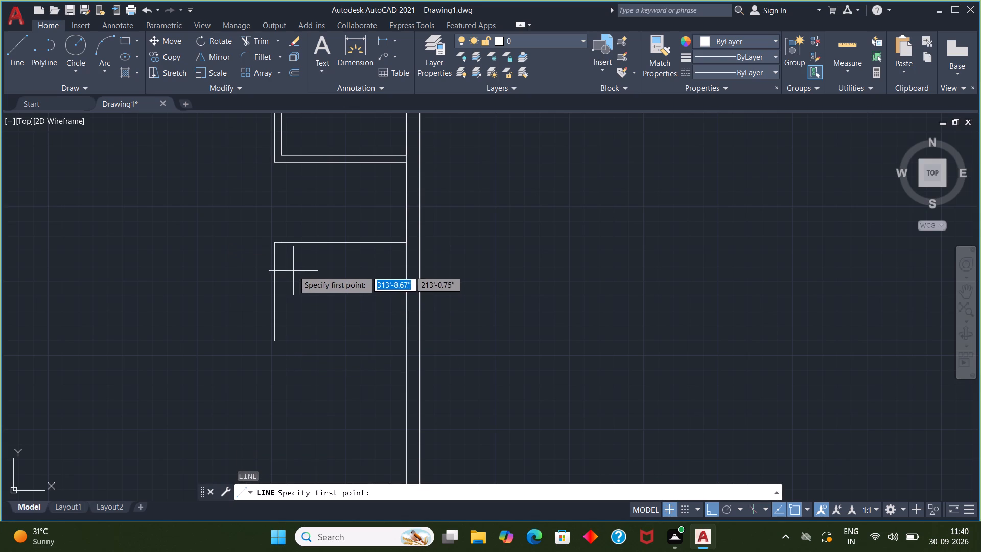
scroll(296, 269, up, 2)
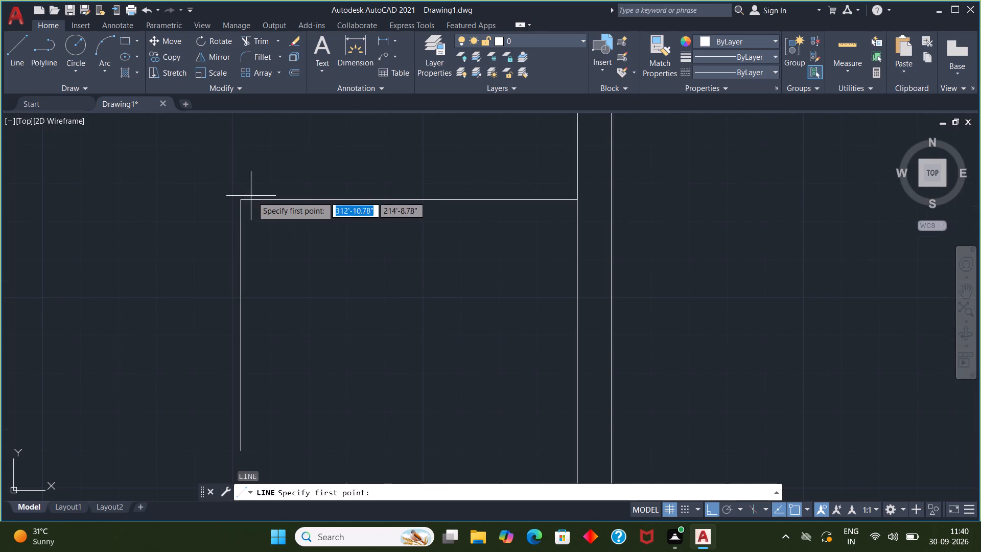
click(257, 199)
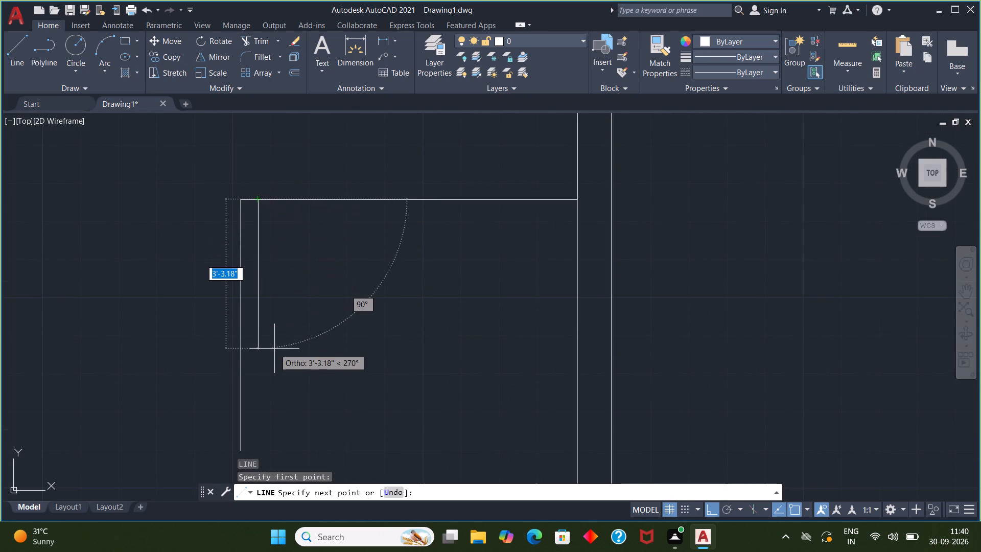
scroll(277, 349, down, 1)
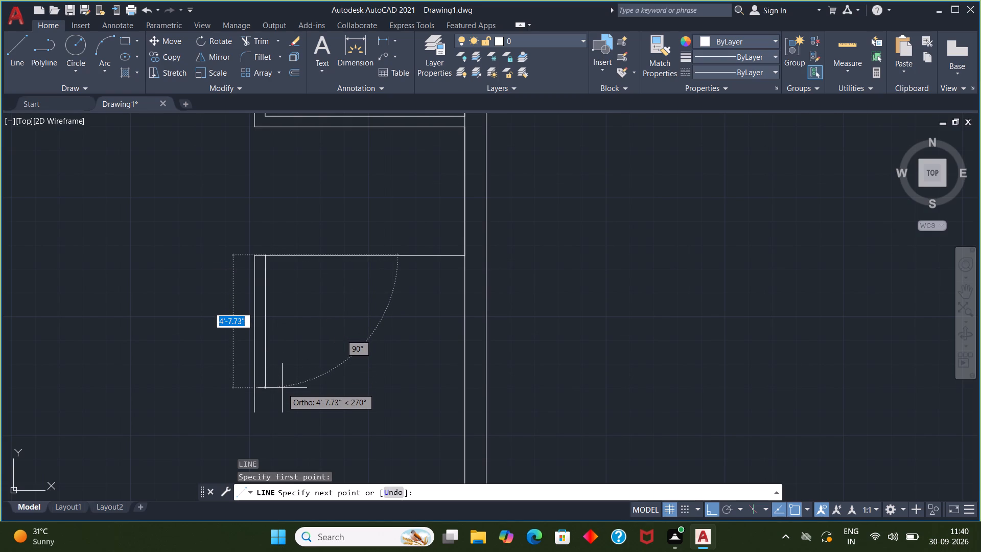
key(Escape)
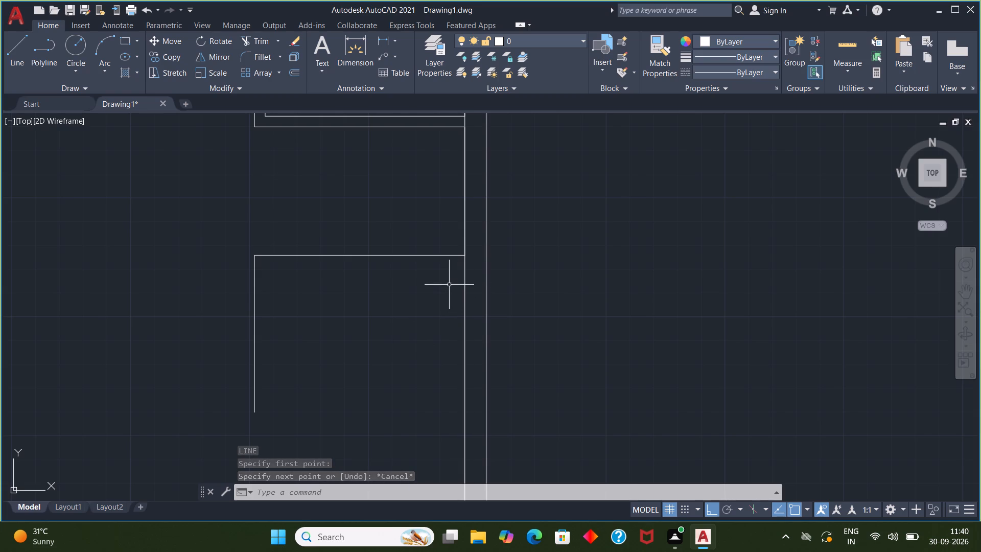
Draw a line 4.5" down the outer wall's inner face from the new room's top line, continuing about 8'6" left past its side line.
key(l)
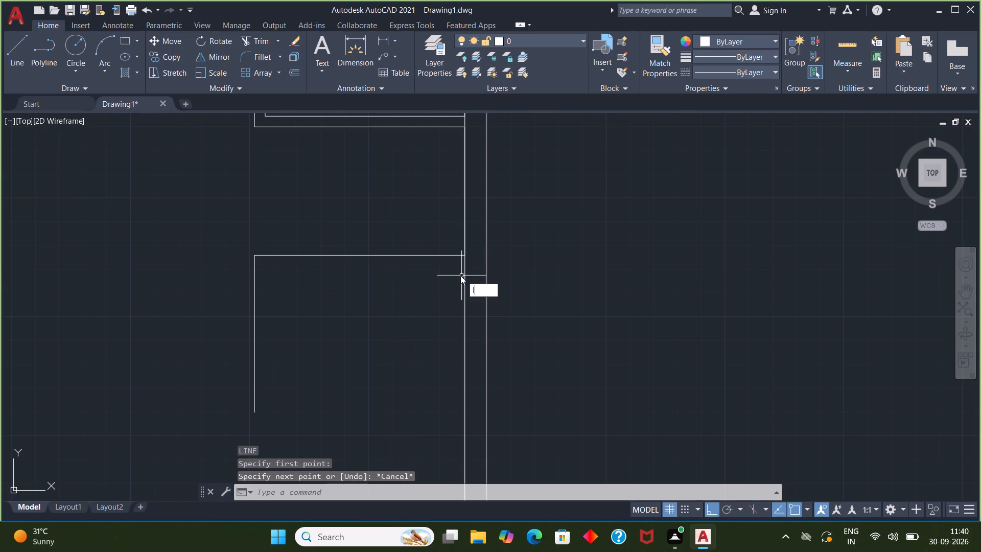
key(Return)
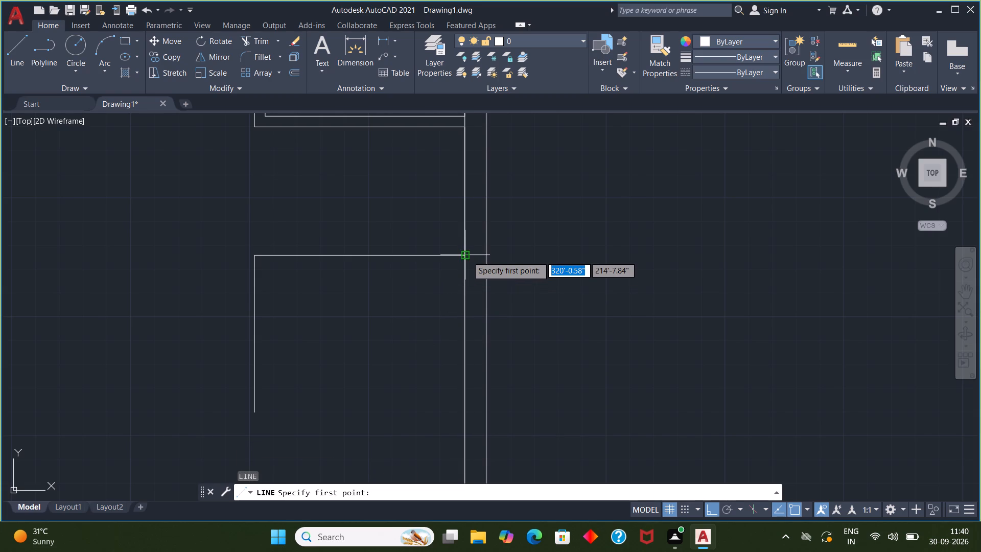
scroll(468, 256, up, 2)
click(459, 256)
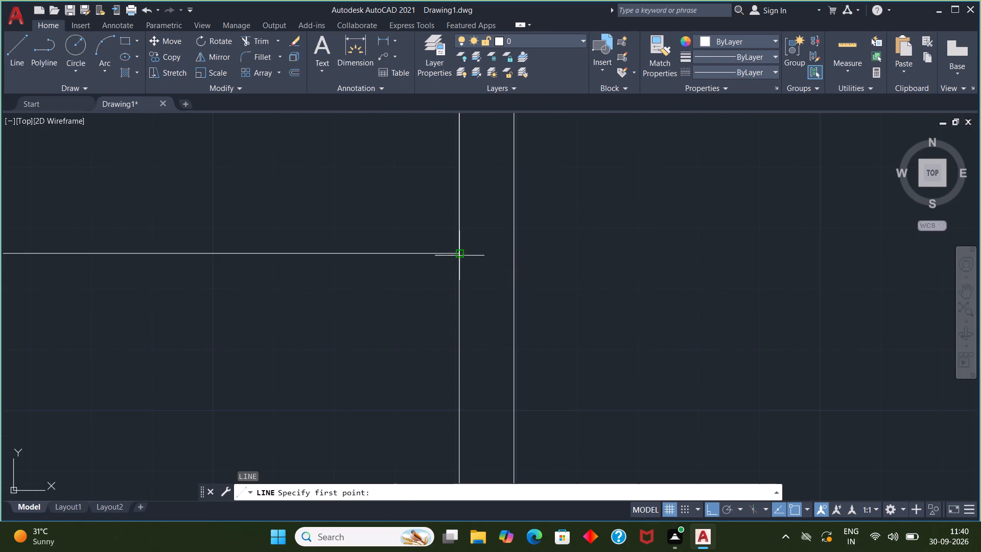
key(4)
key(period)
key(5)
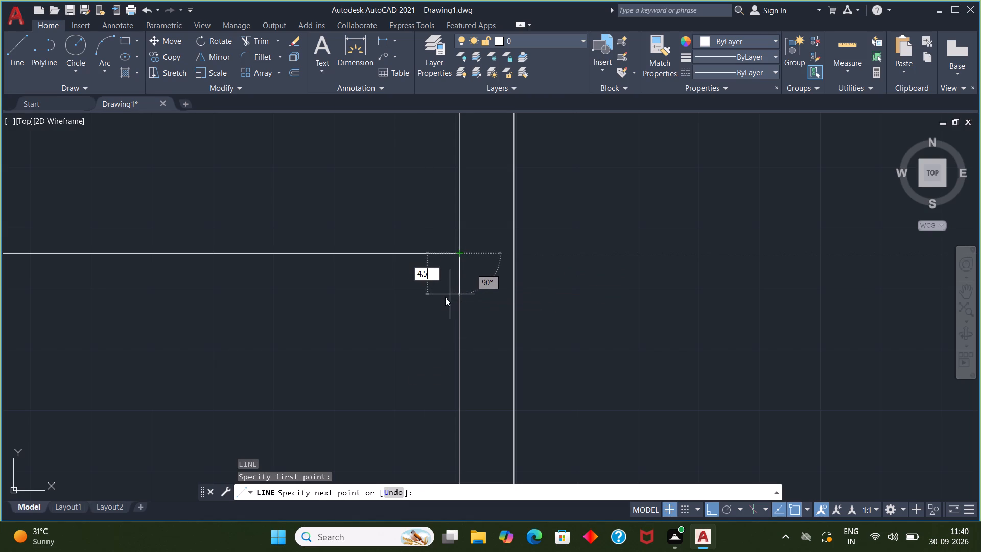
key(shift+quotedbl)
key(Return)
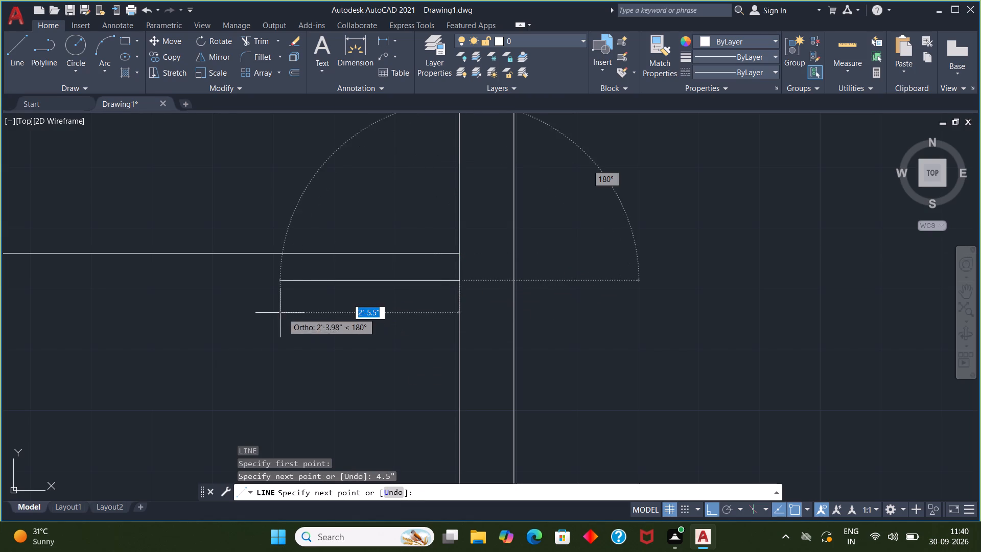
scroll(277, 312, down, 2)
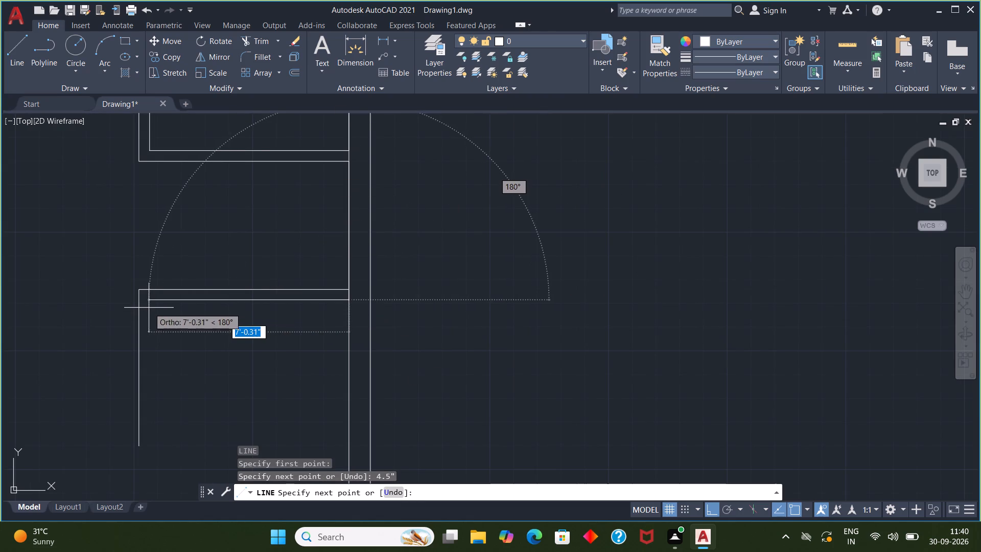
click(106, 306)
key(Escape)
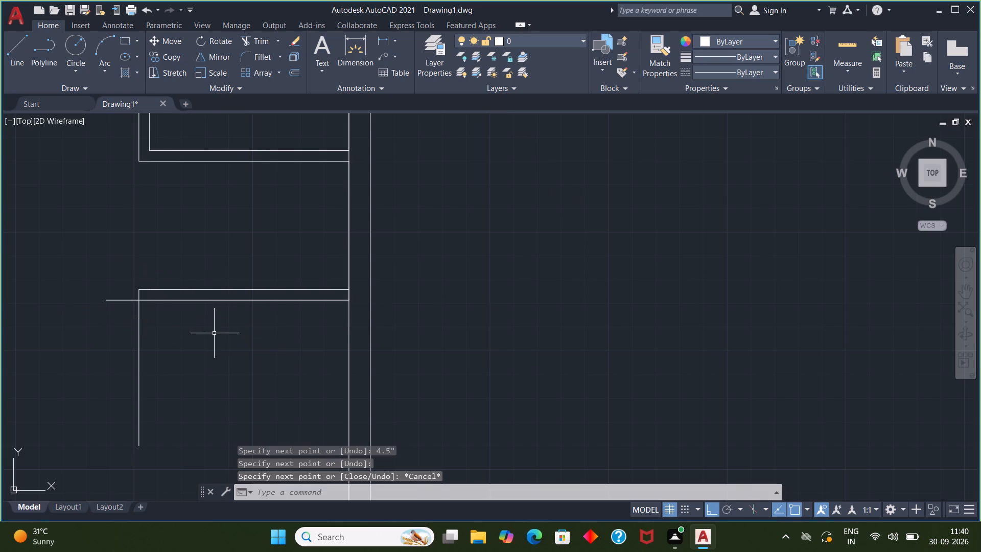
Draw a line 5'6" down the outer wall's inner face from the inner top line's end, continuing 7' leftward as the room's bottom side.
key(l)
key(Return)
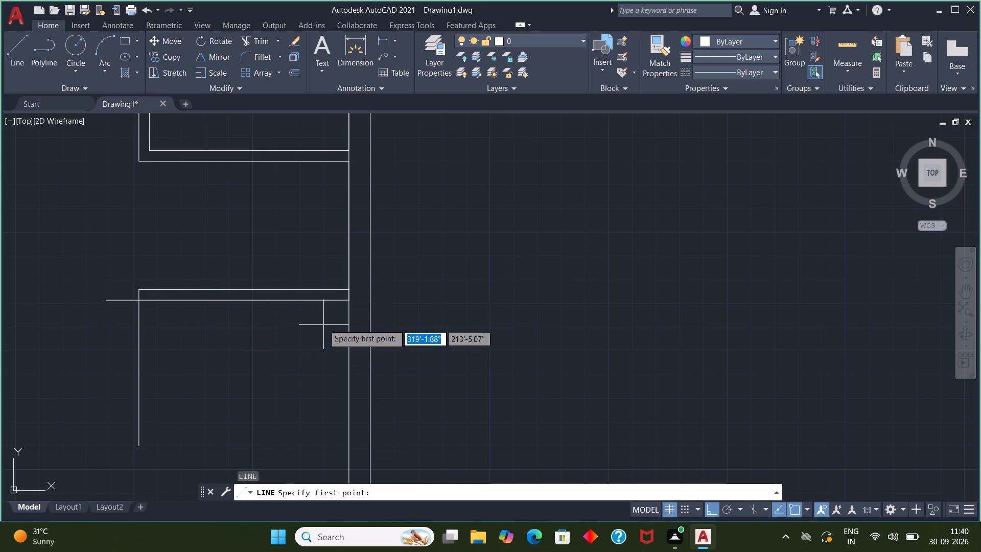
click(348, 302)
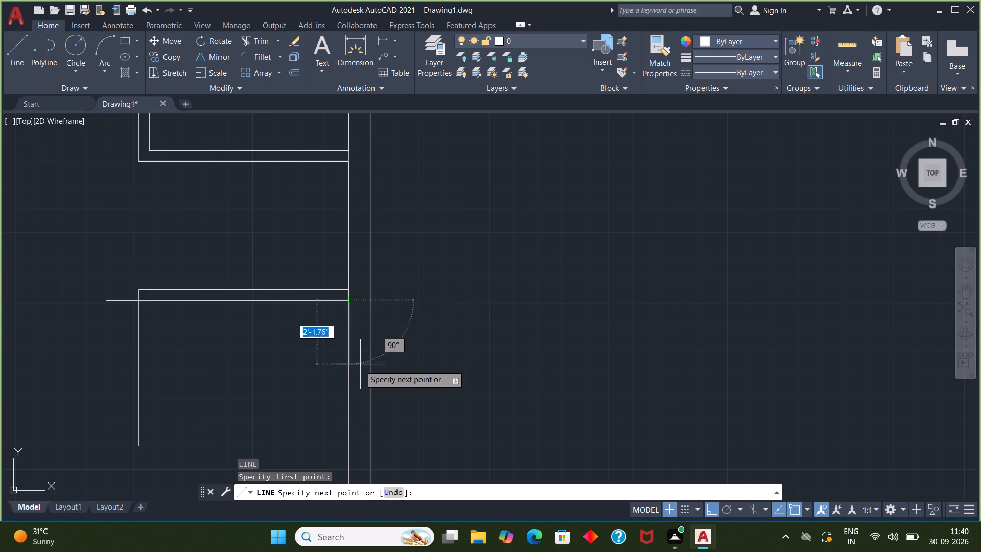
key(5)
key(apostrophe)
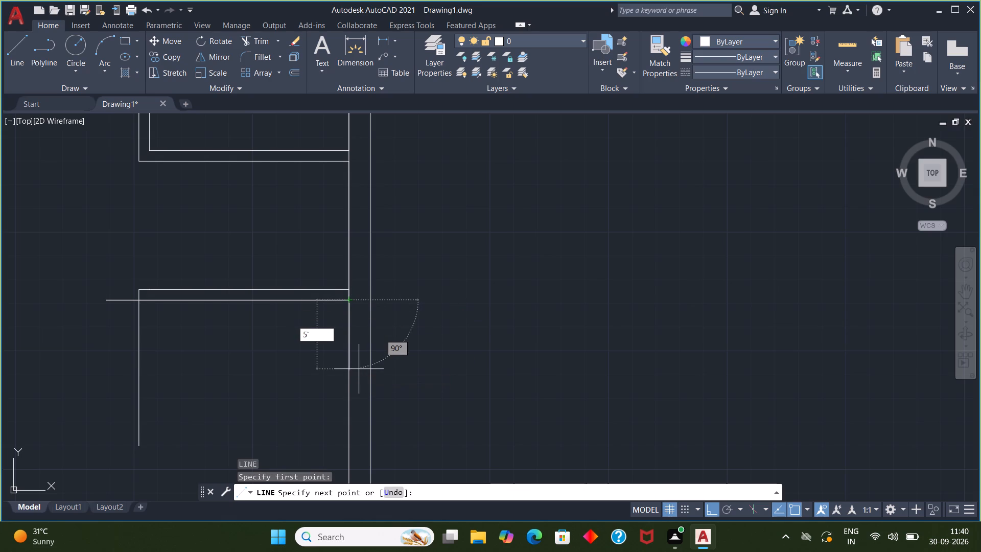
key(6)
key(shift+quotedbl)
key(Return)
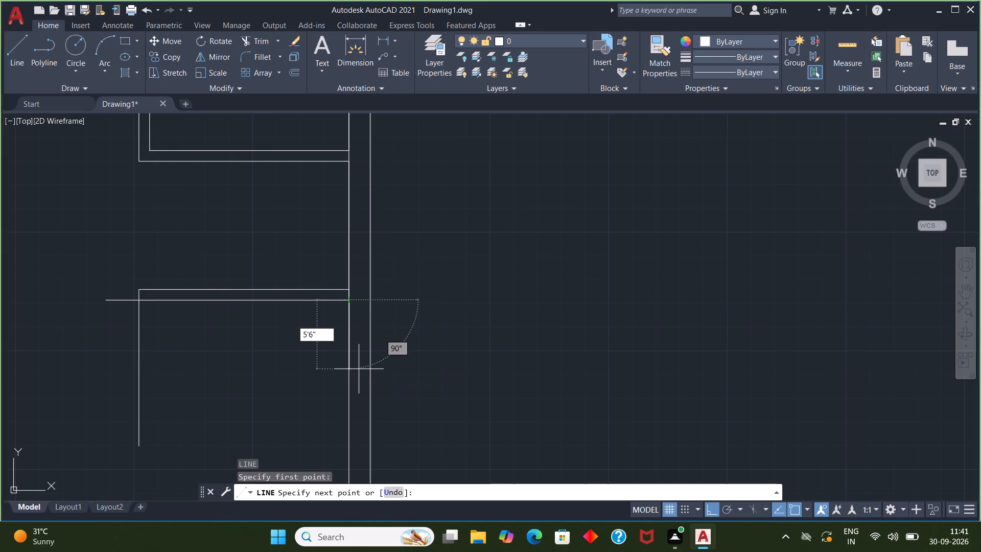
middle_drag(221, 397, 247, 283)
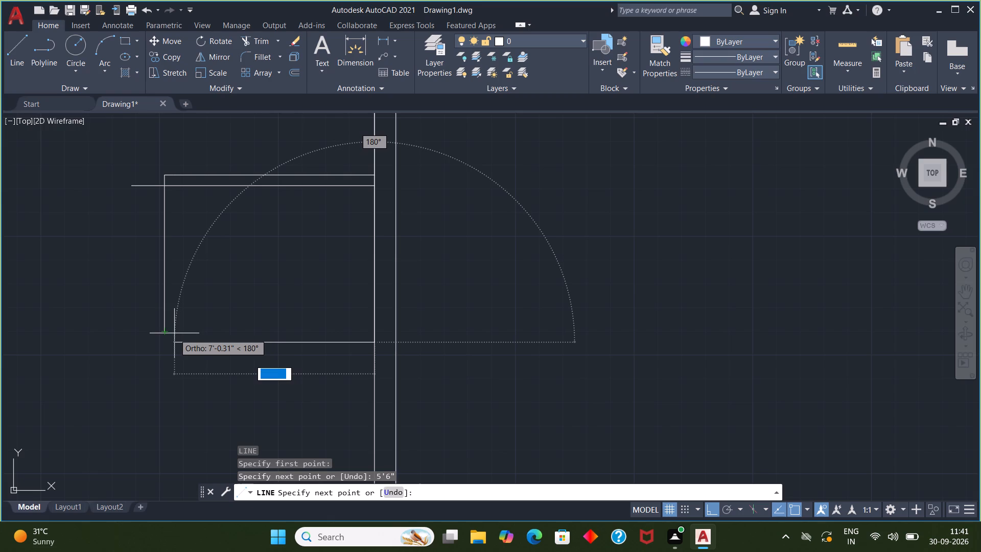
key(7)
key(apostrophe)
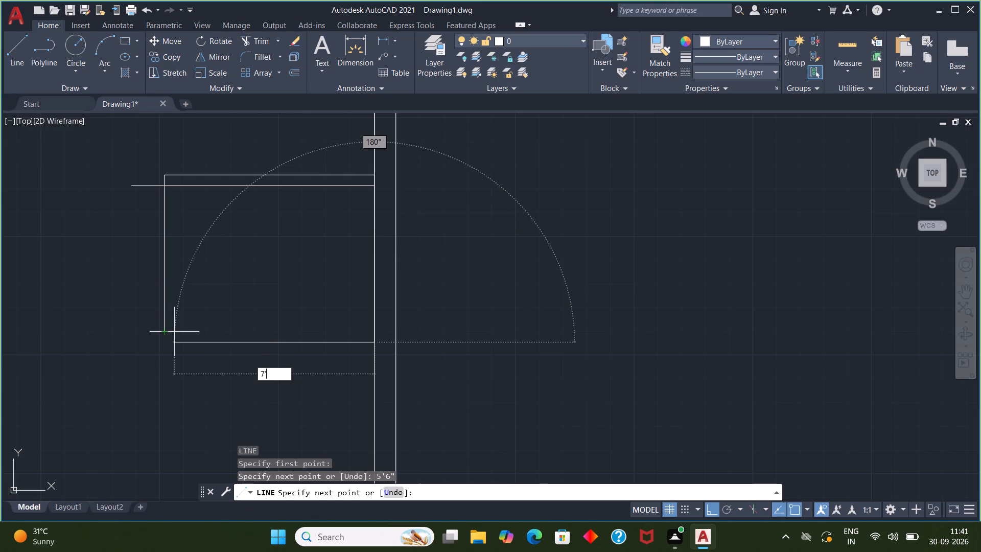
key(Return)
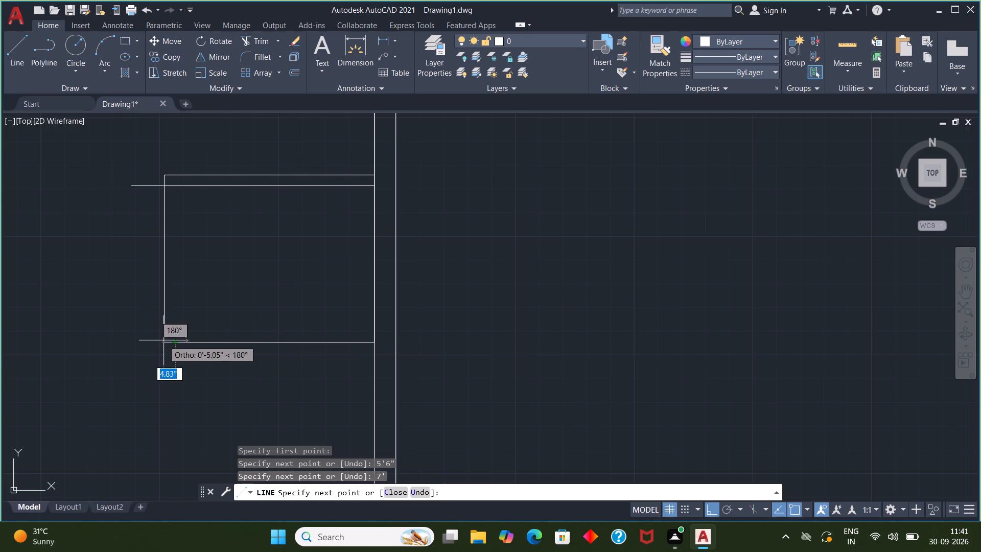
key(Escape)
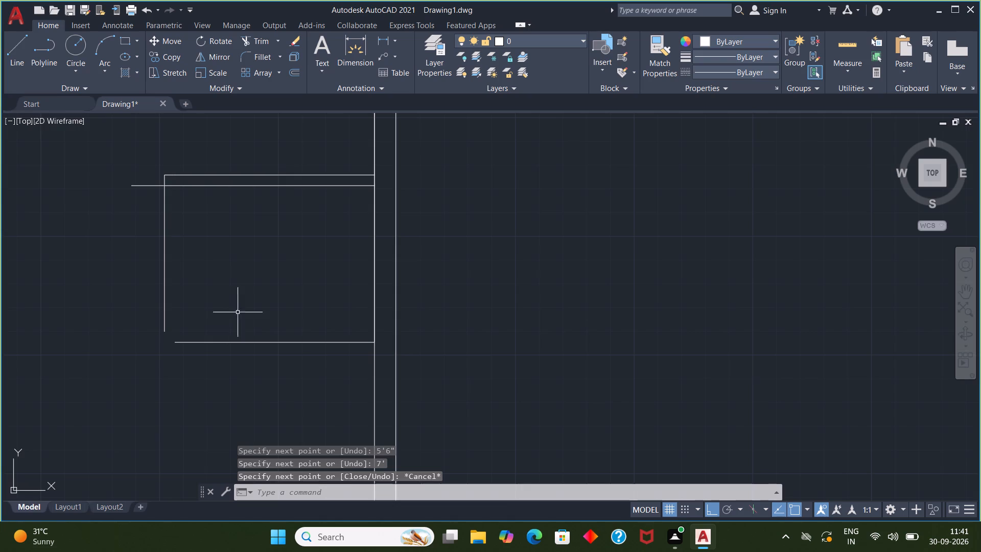
Erase the new lower room's two top lines, side line, 7' bottom line and the leftover 4.5" piece.
middle_drag(268, 275, 272, 362)
scroll(269, 279, down, 1)
key(Escape)
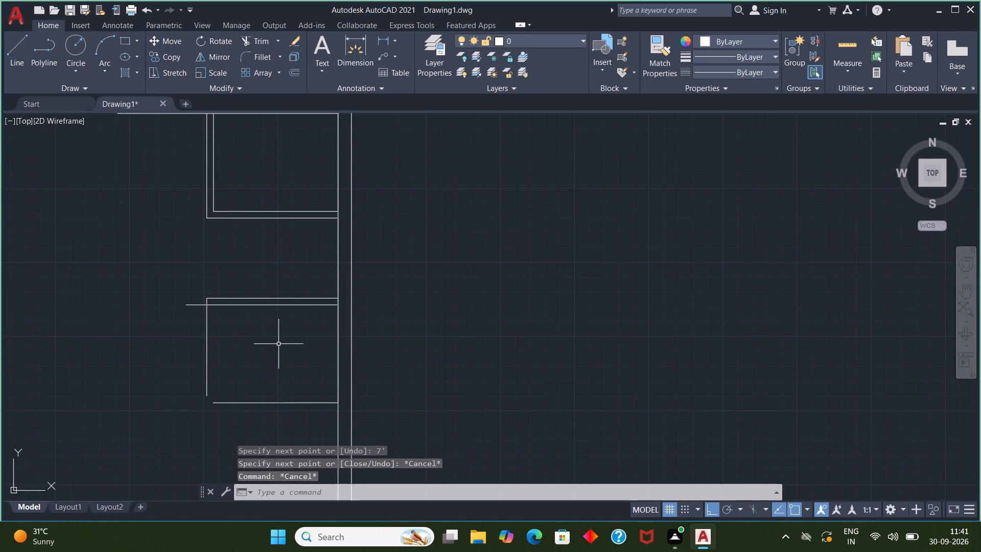
drag(286, 273, 173, 341)
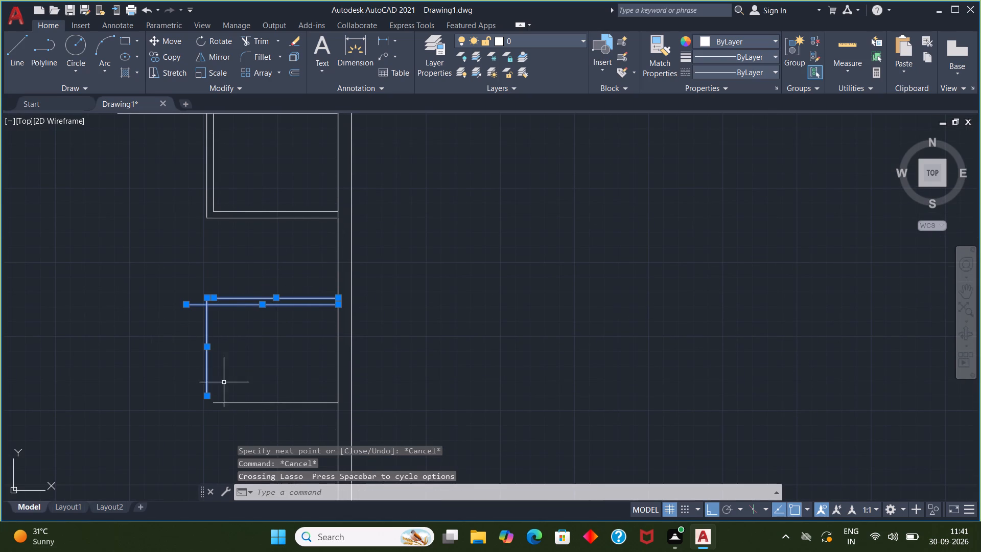
click(255, 404)
key(Delete)
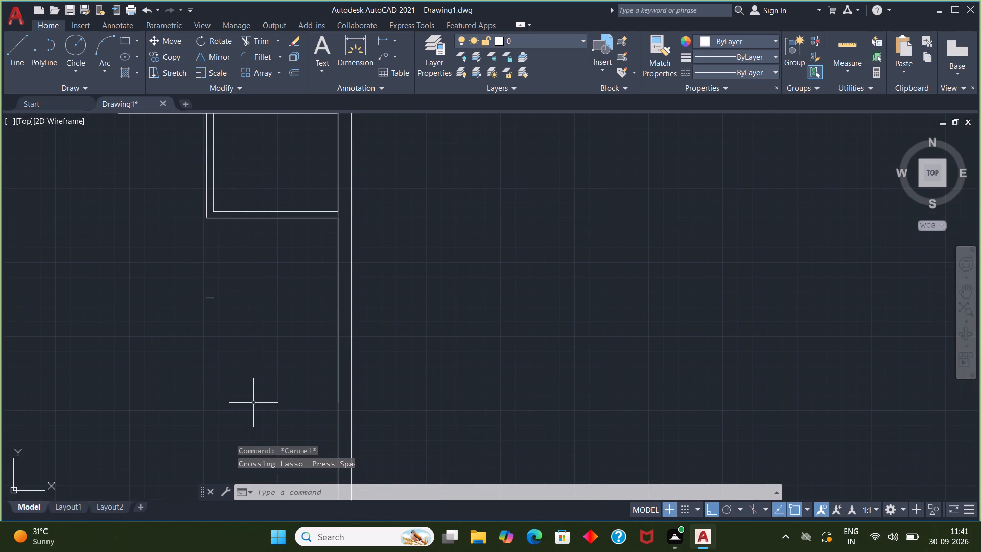
click(213, 300)
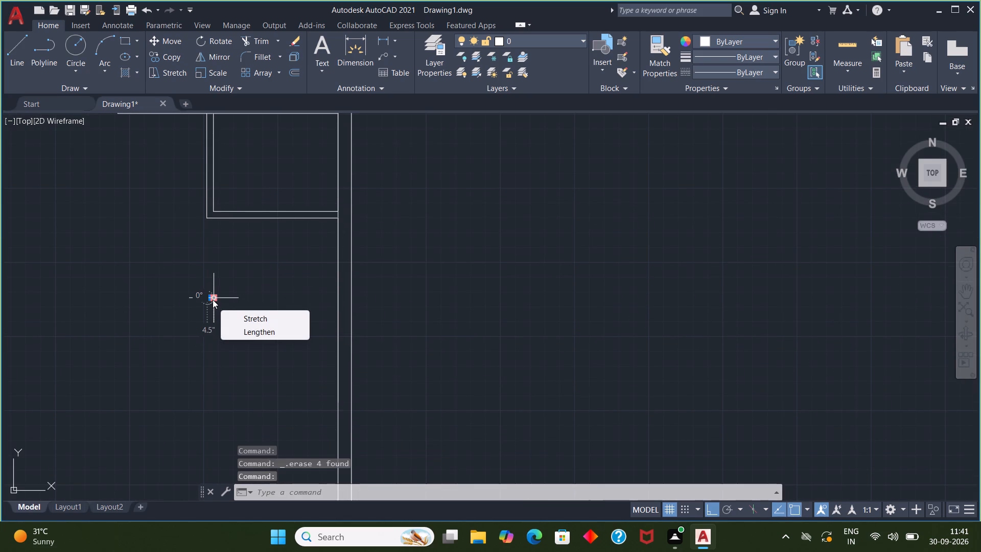
key(Delete)
key(Escape)
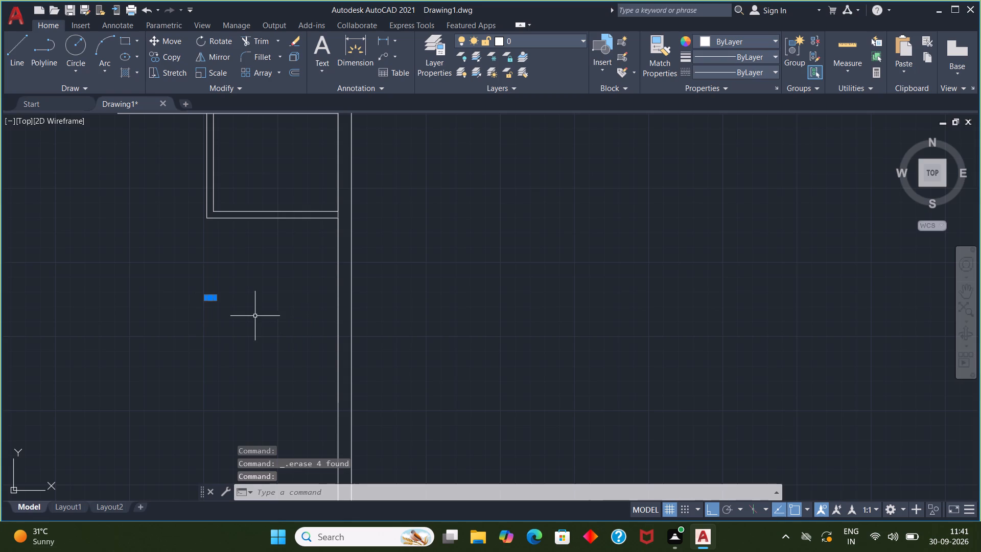
key(Delete)
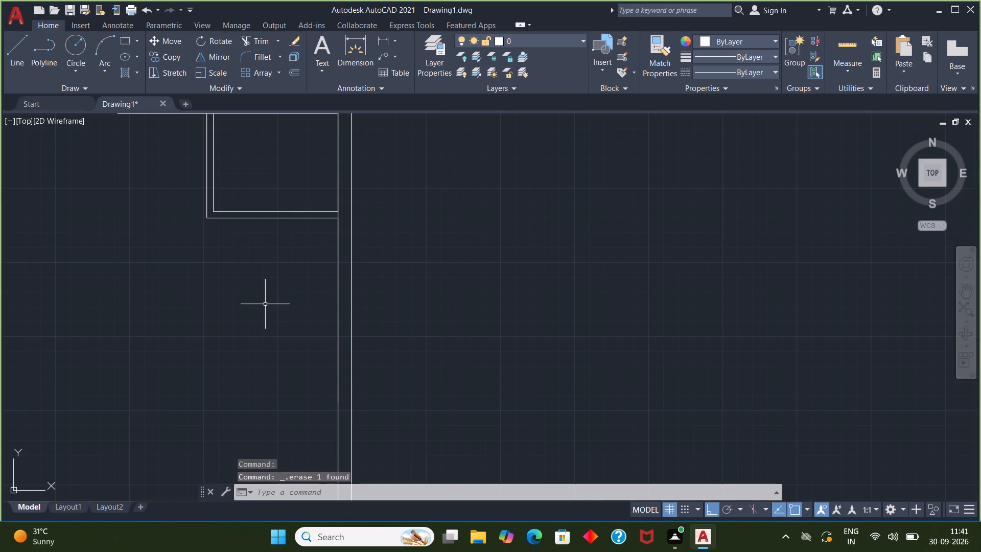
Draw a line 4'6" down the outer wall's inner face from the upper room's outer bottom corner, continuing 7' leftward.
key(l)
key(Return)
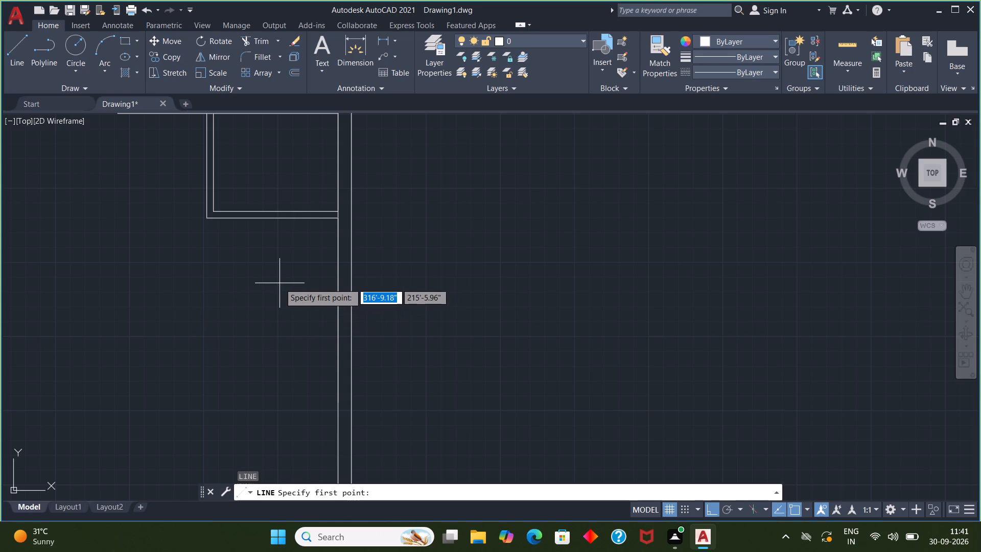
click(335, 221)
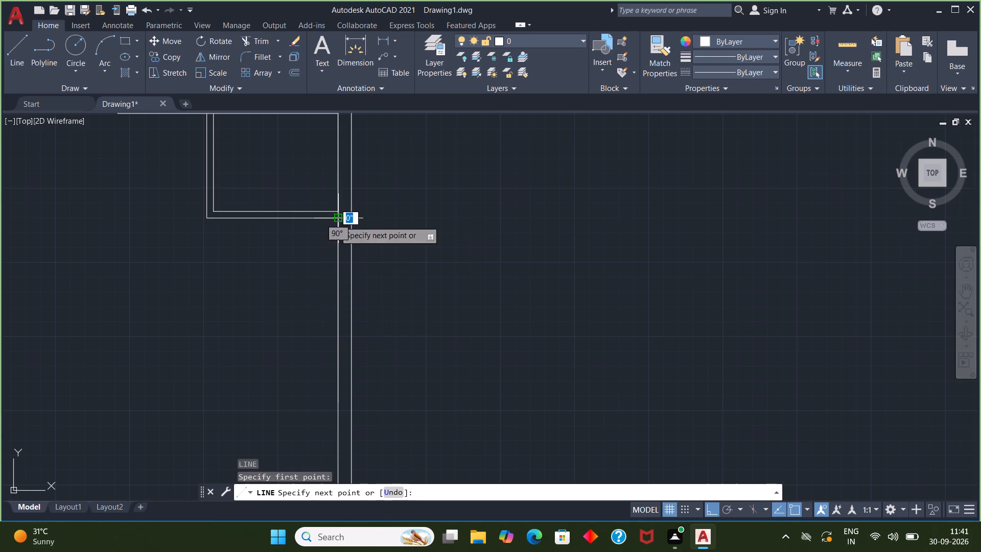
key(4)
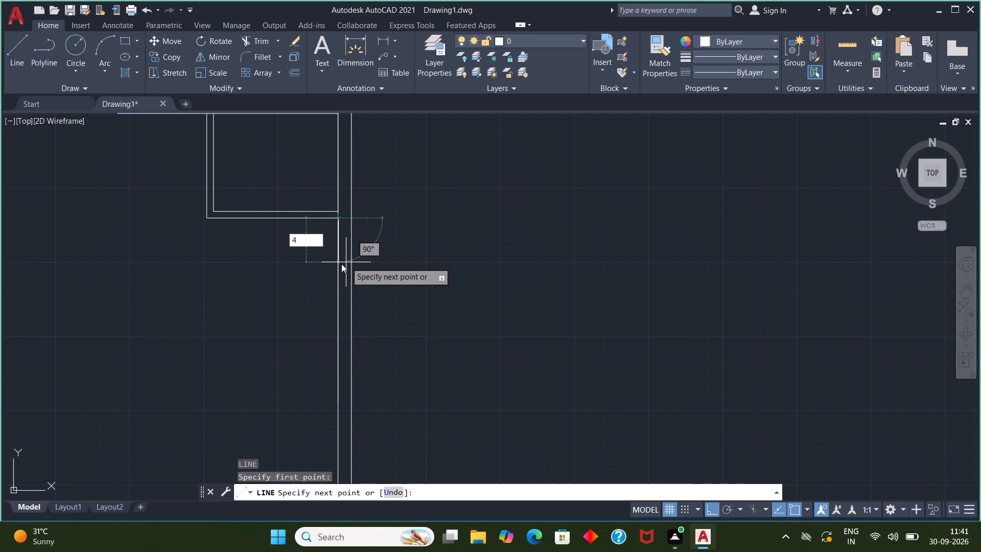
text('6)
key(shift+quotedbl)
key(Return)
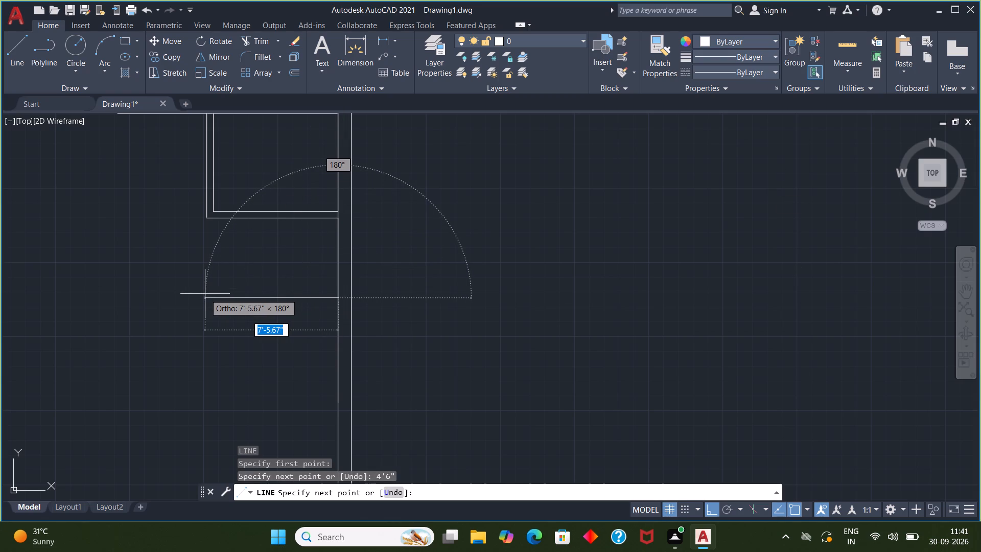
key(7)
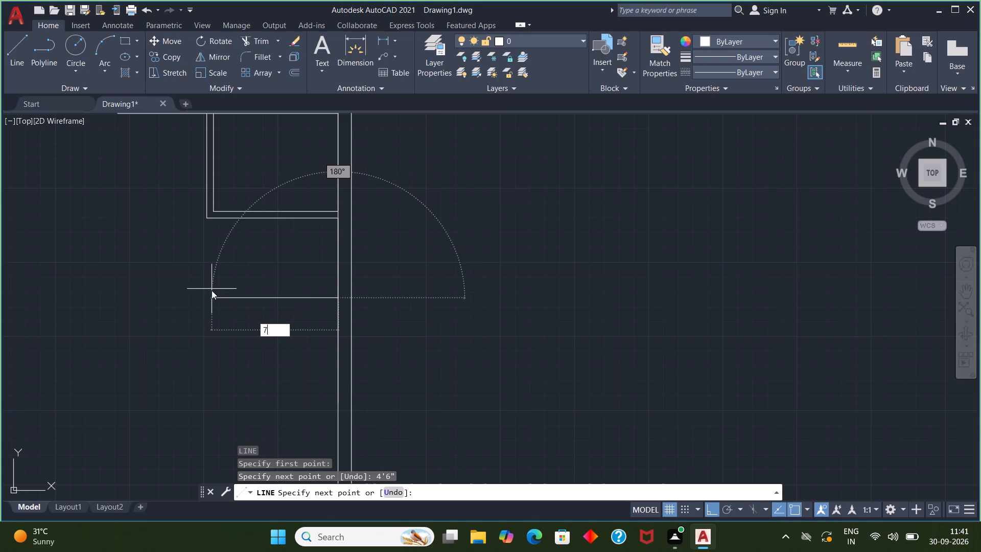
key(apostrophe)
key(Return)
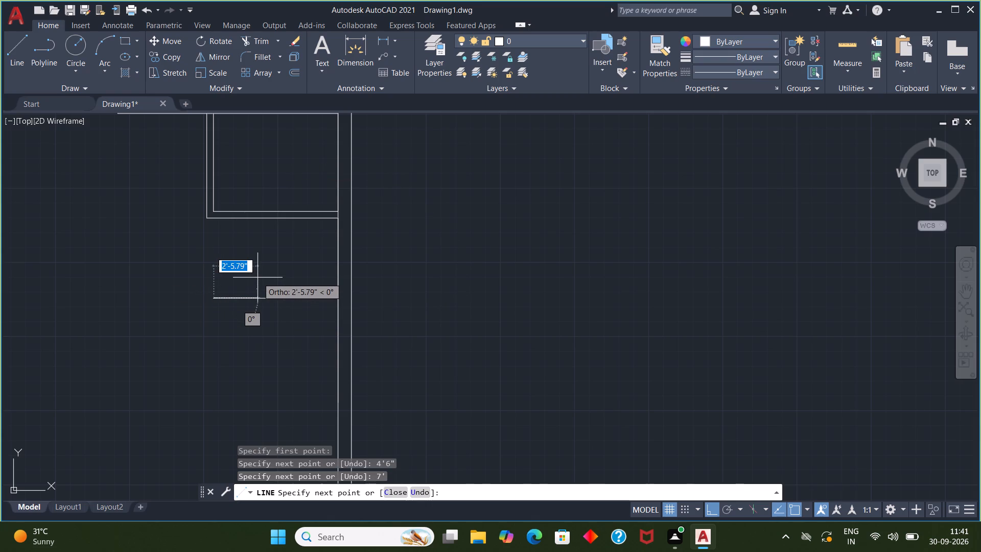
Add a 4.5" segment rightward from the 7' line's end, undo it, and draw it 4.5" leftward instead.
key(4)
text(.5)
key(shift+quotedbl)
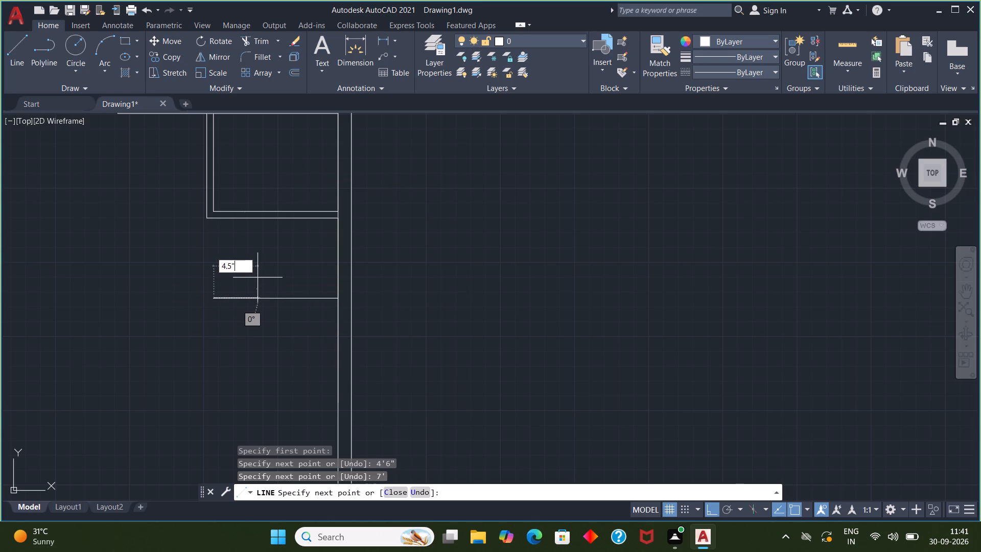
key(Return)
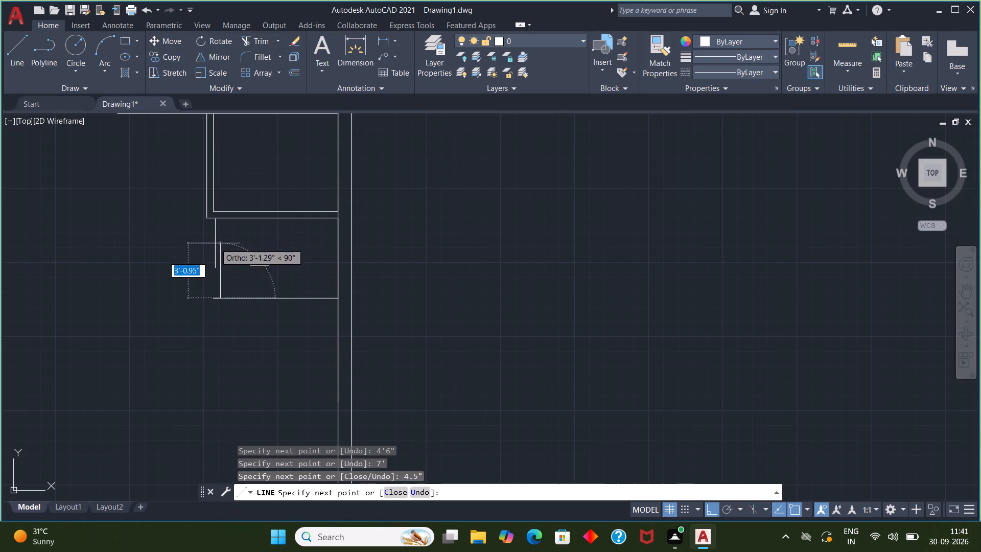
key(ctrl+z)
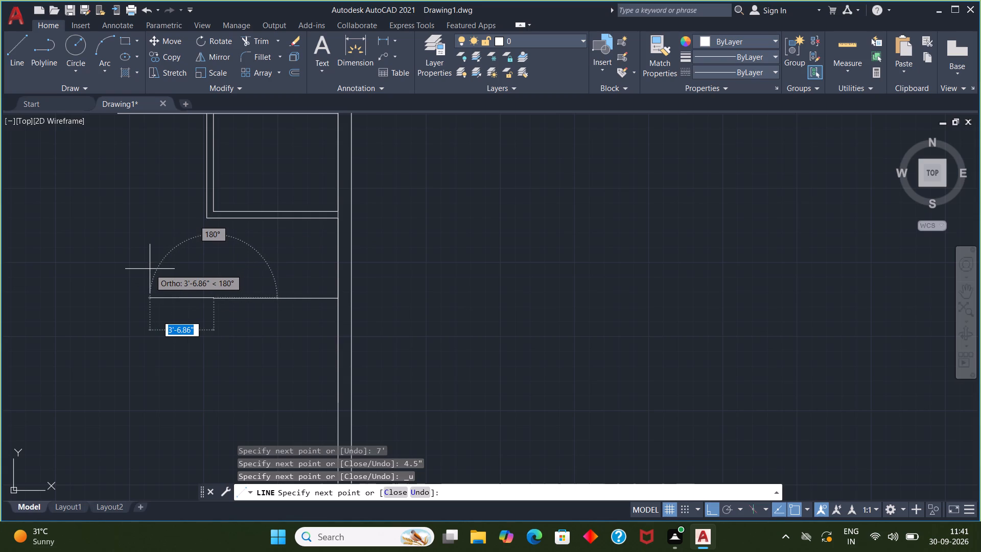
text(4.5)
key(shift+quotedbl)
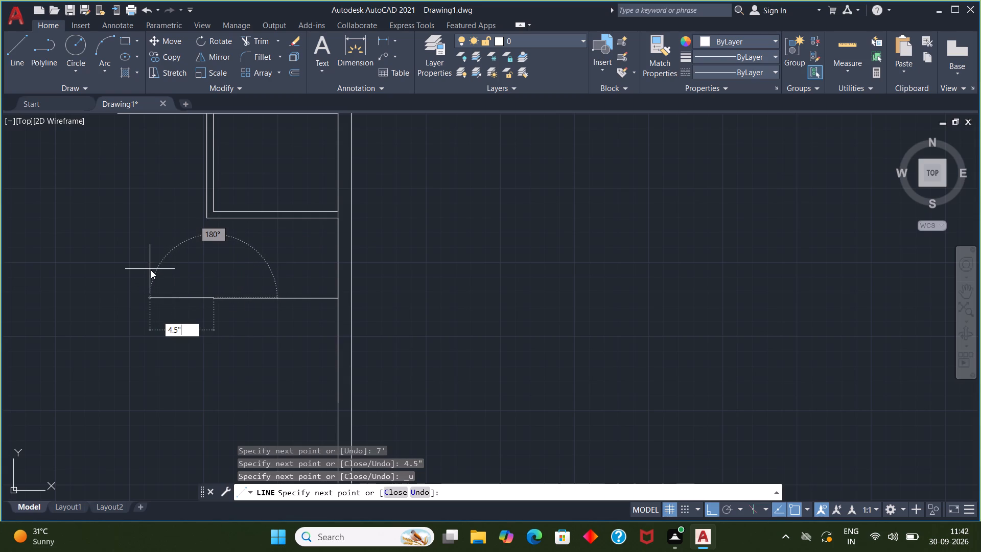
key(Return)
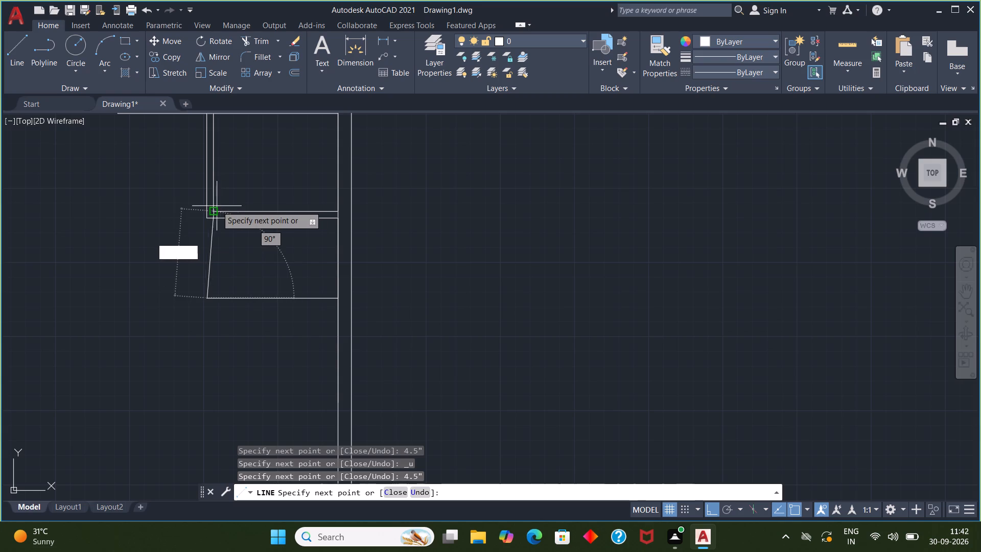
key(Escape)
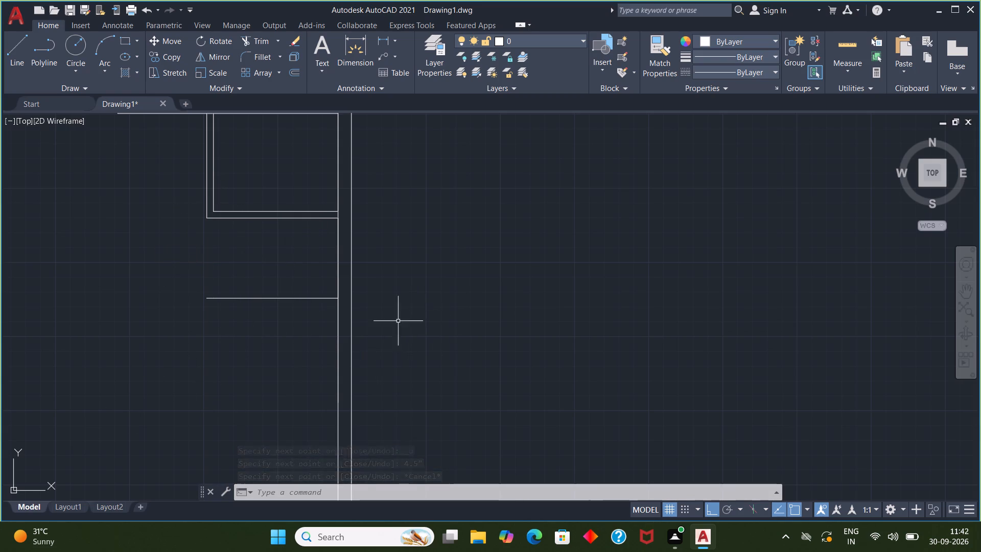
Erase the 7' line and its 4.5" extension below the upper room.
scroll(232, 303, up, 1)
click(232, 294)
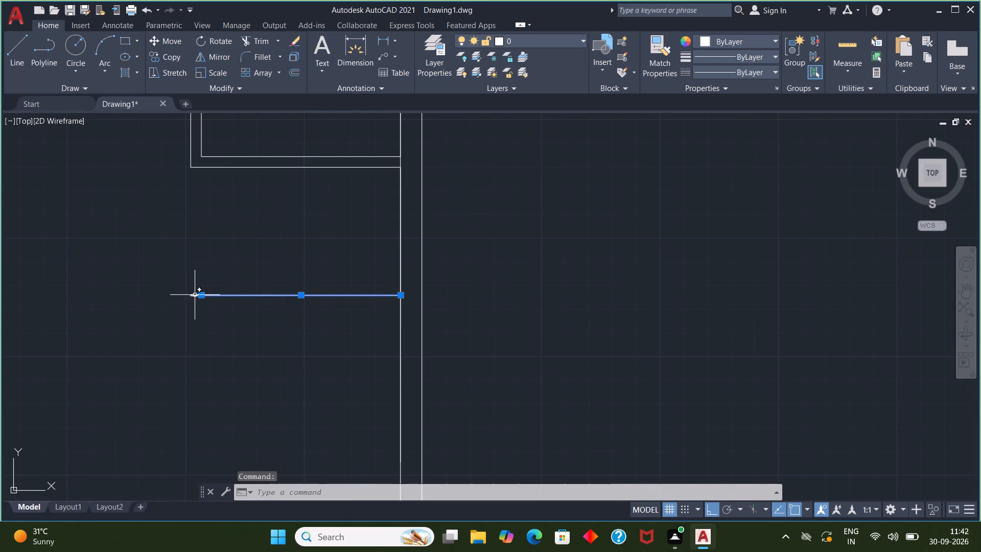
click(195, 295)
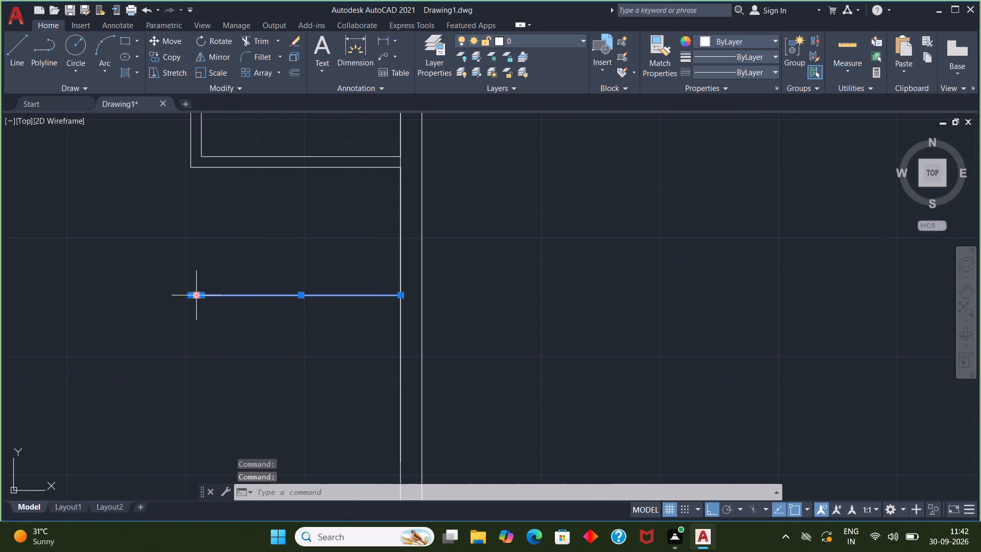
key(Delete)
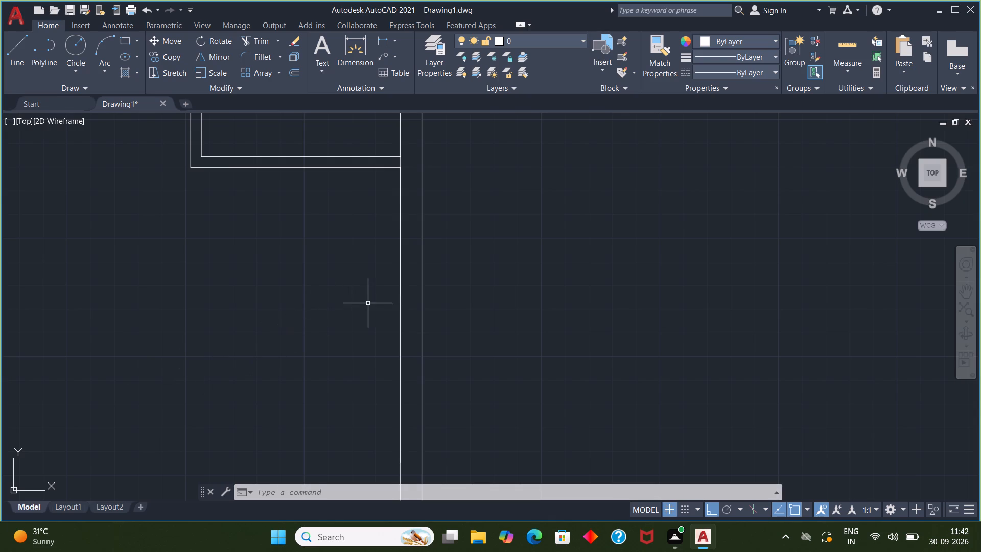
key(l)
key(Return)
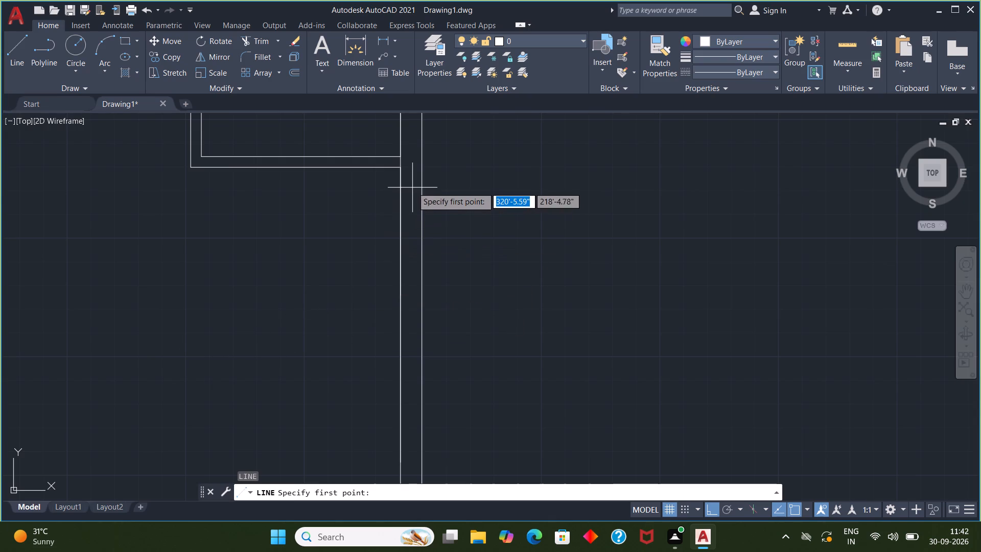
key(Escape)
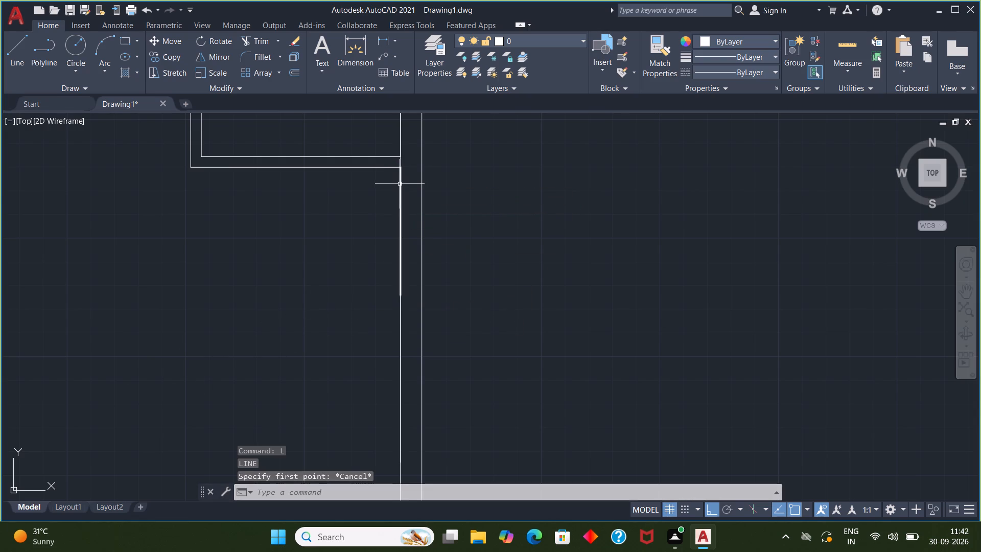
Erase the two leftover vertical lines overlapping the outer wall's inner face below the upper room.
click(400, 184)
key(Delete)
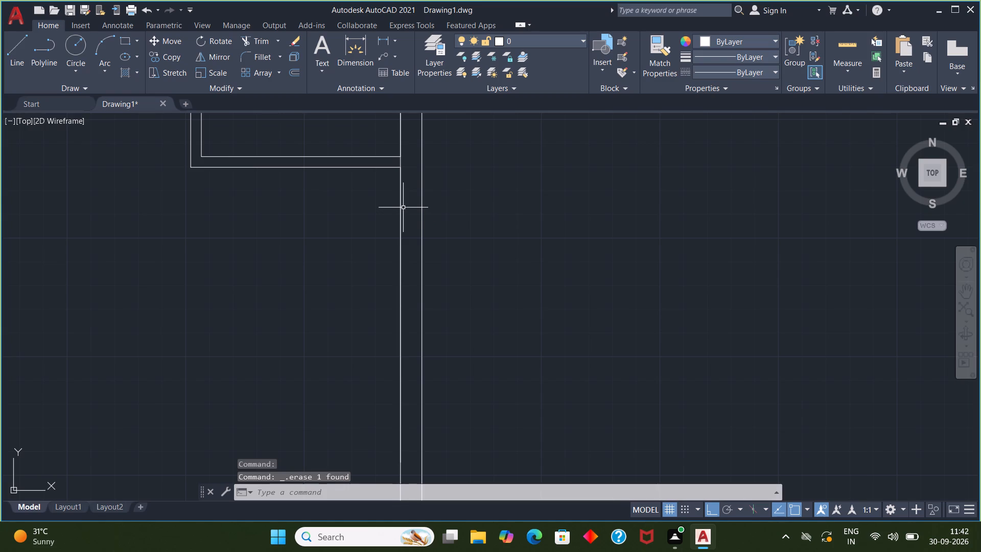
click(401, 206)
key(Delete)
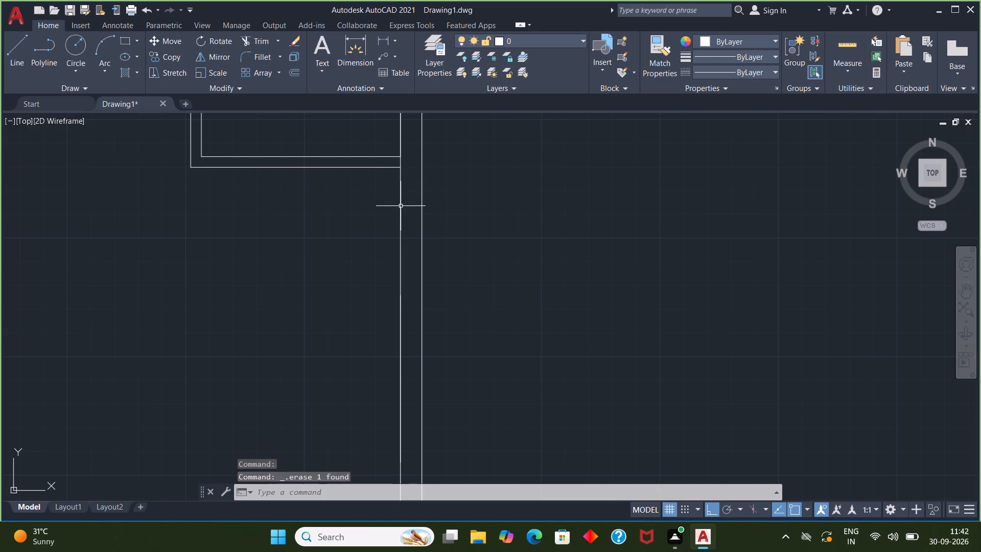
click(401, 206)
key(Escape)
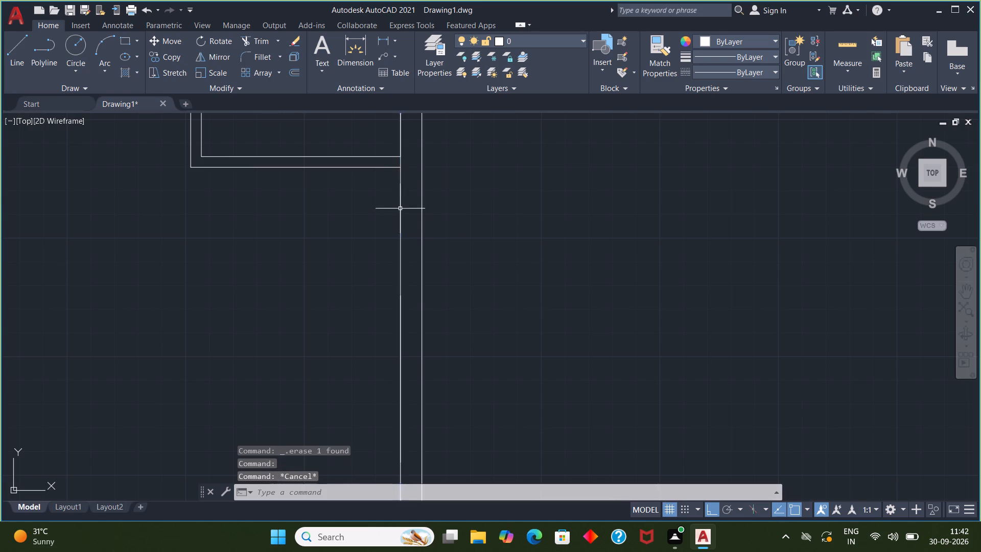
Draw a line 4'6" down the outer wall's inner face from the upper room's outer bottom corner, continuing 88.5" leftward.
key(l)
key(Return)
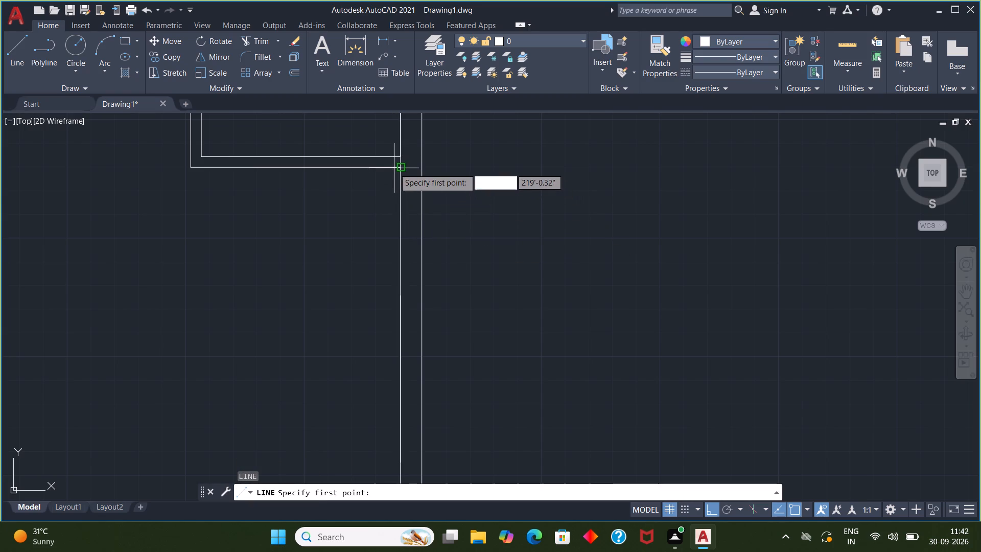
click(398, 168)
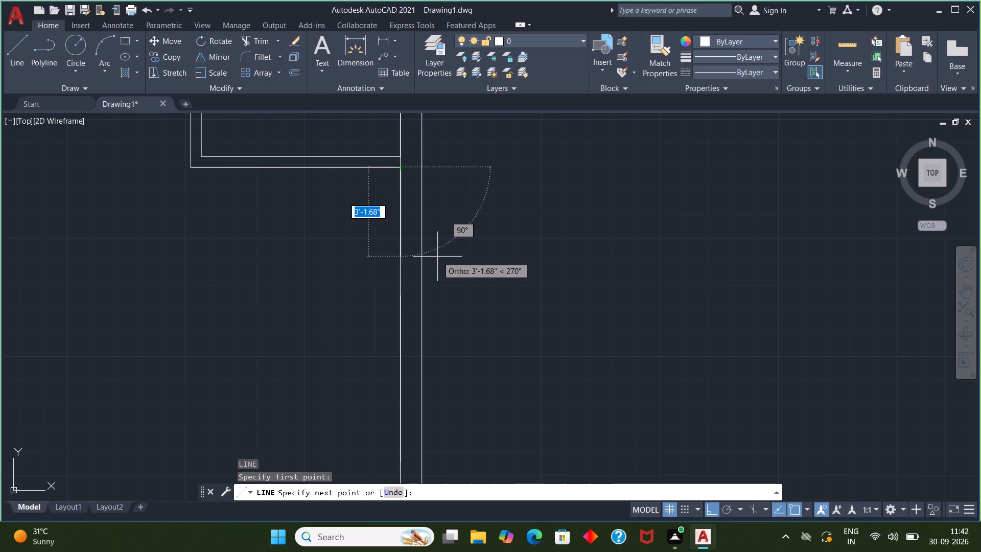
key(4)
key(apostrophe)
key(6)
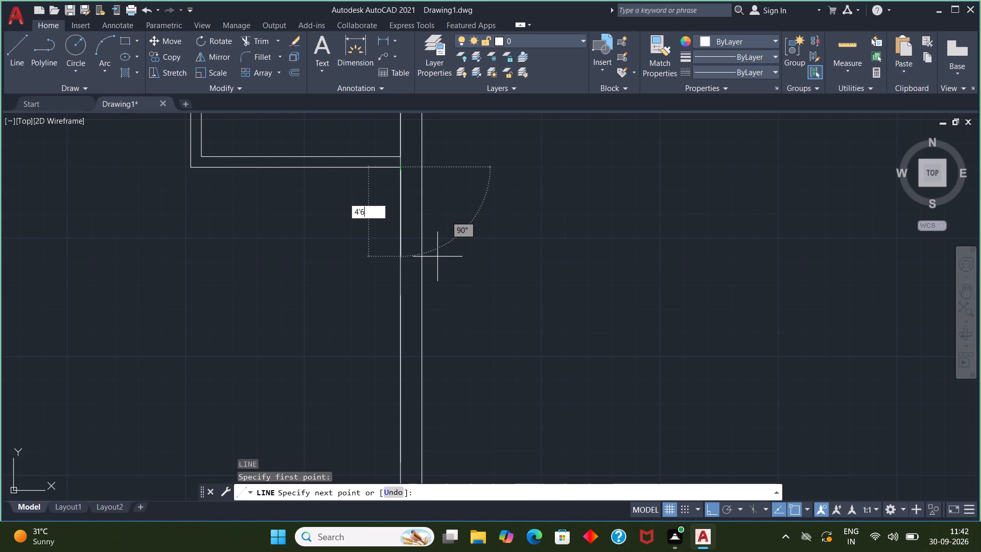
key(shift+quotedbl)
key(Return)
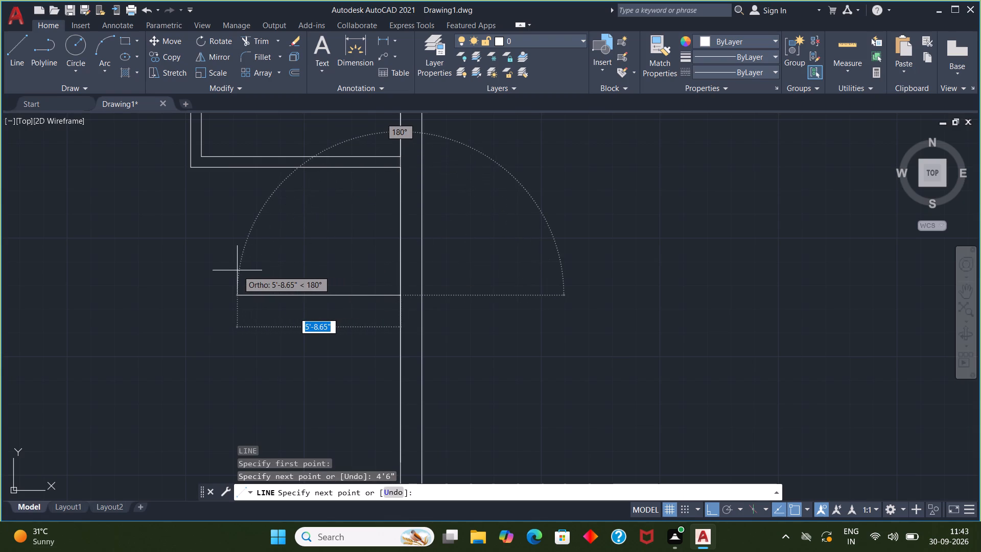
text(88)
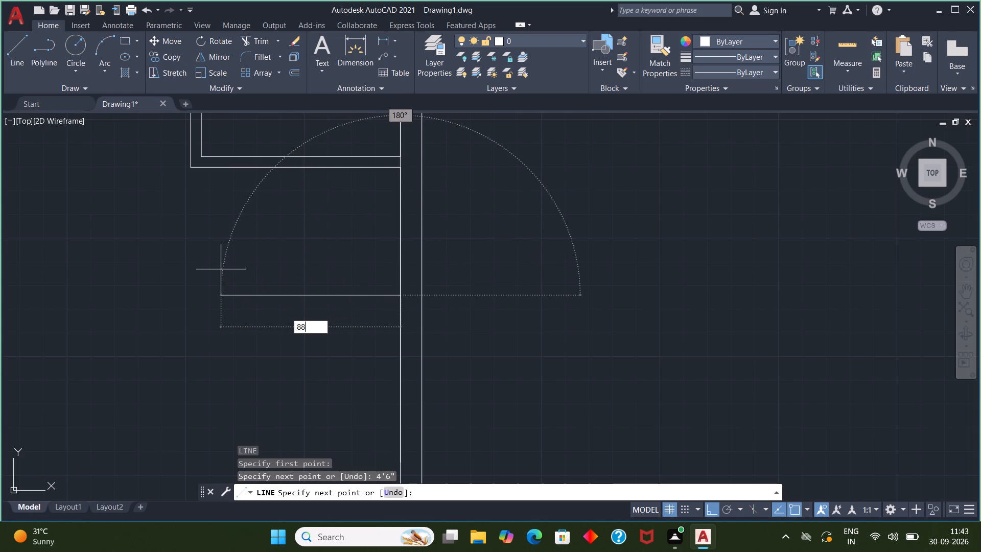
key(period)
key(5)
key(shift+quotedbl)
key(Return)
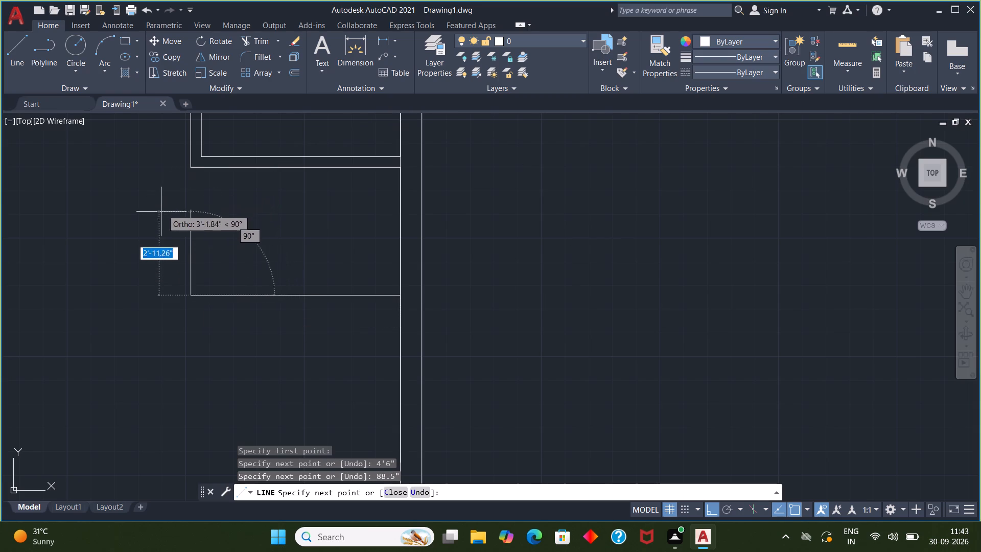
key(Escape)
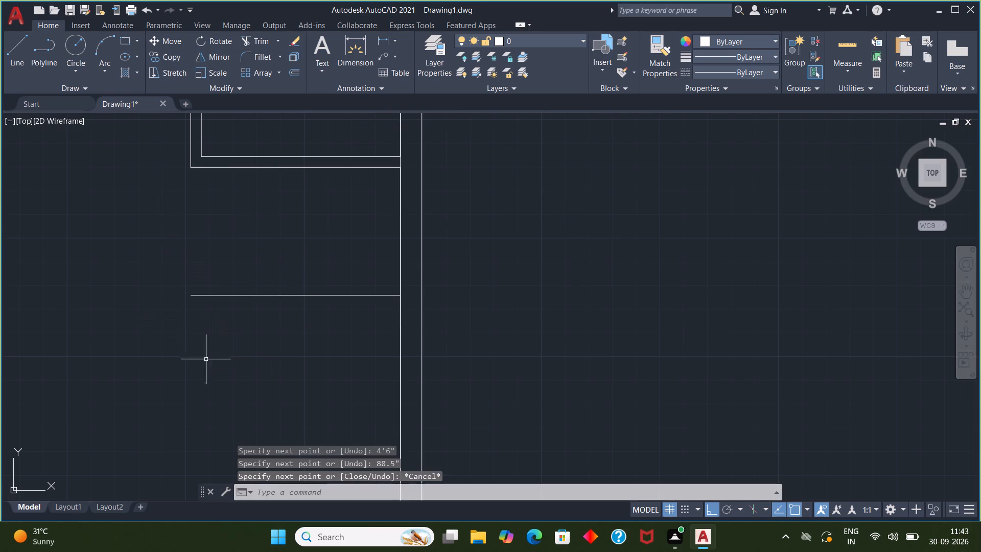
Start an Offset, picking the 88.5" line's end at the outer wall as the first point of the offset distance.
middle_drag(240, 364, 165, 309)
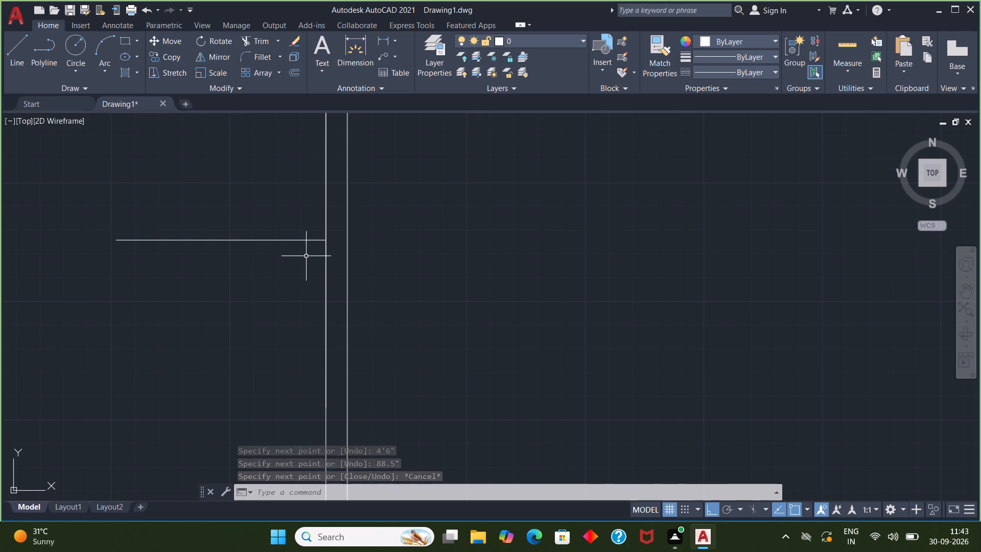
key(o)
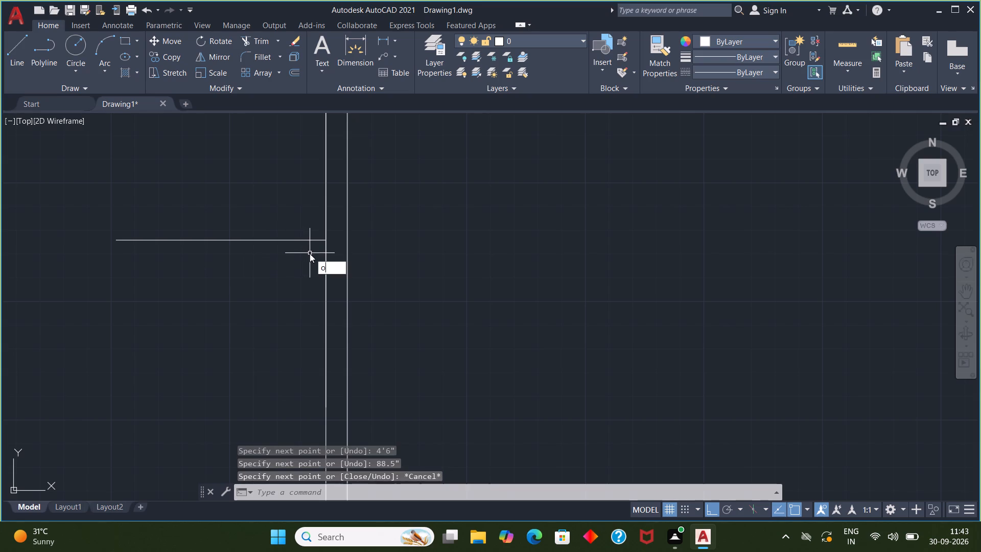
key(f)
click(345, 281)
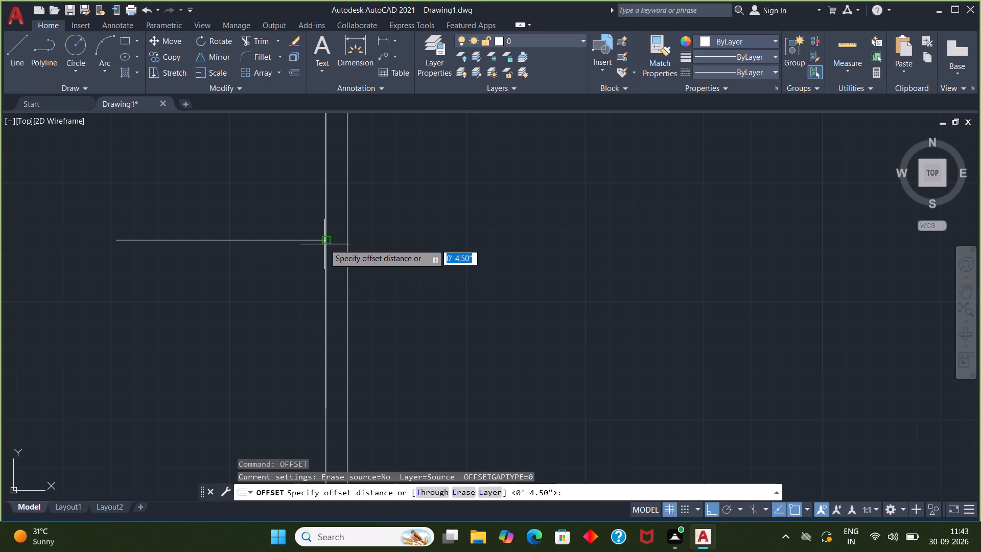
click(324, 243)
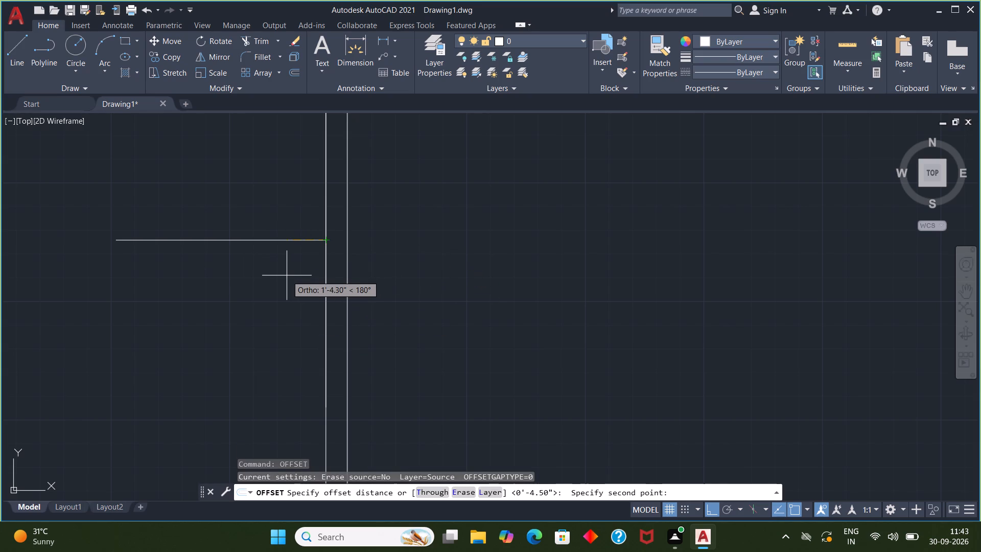
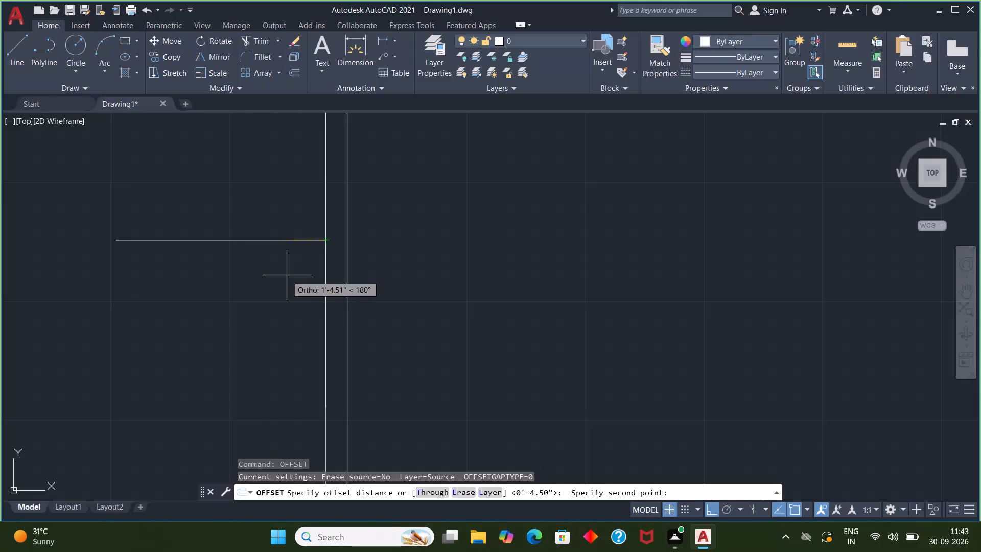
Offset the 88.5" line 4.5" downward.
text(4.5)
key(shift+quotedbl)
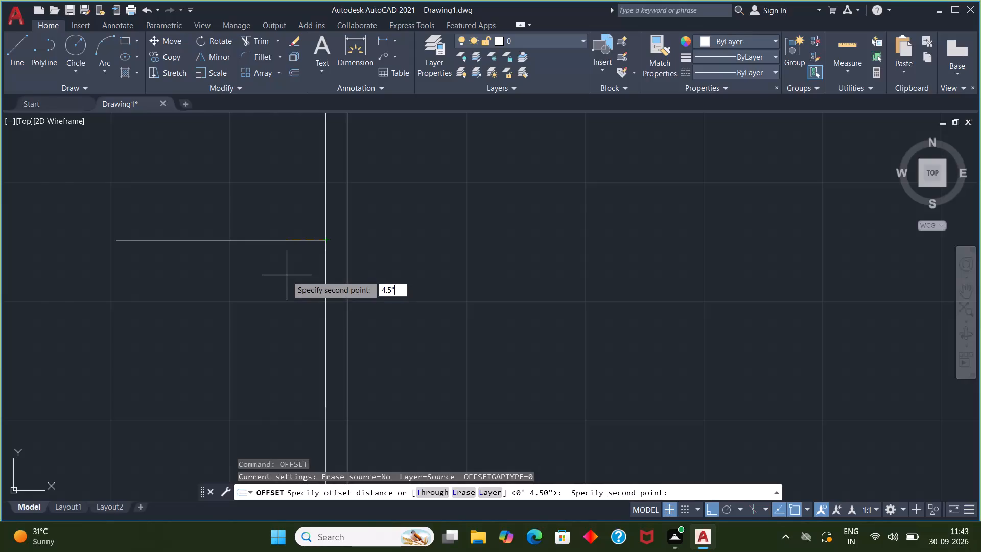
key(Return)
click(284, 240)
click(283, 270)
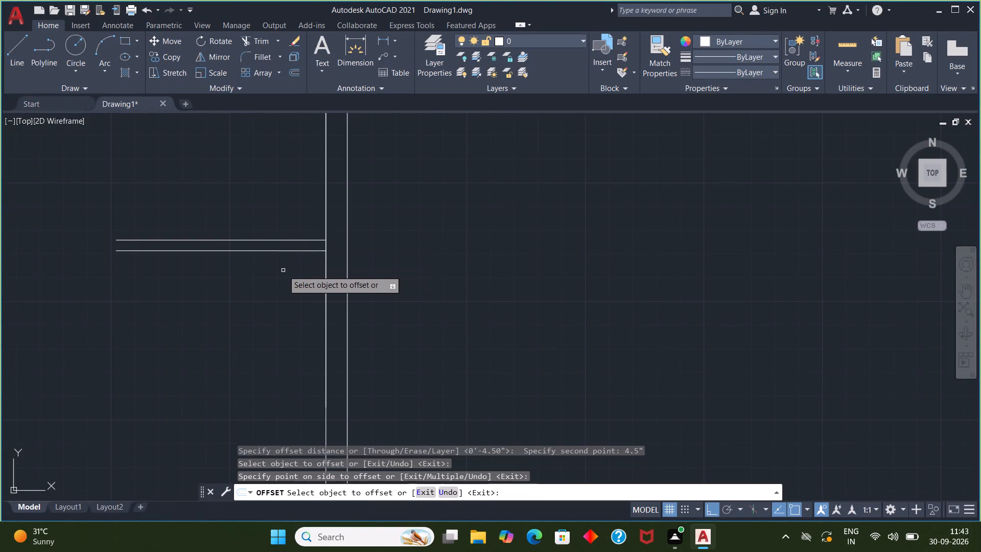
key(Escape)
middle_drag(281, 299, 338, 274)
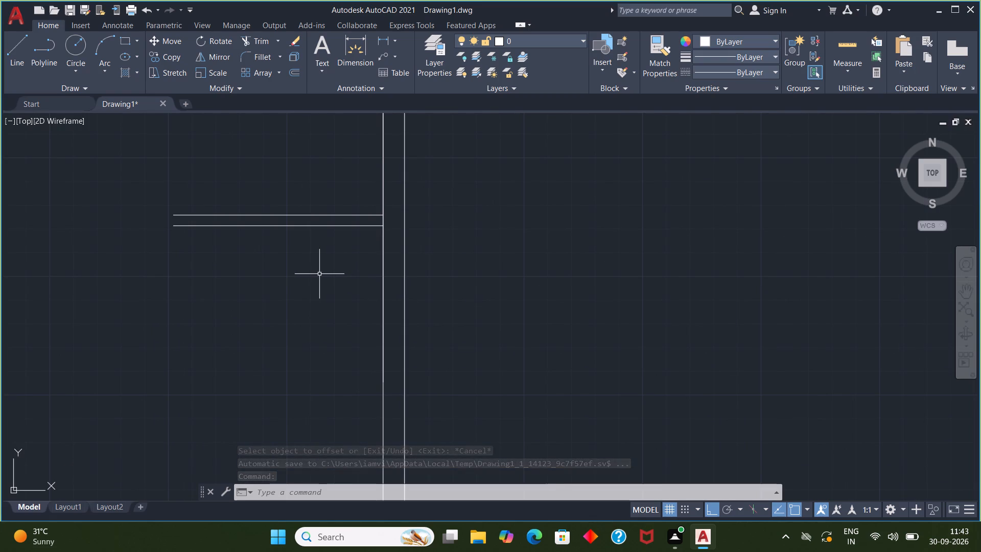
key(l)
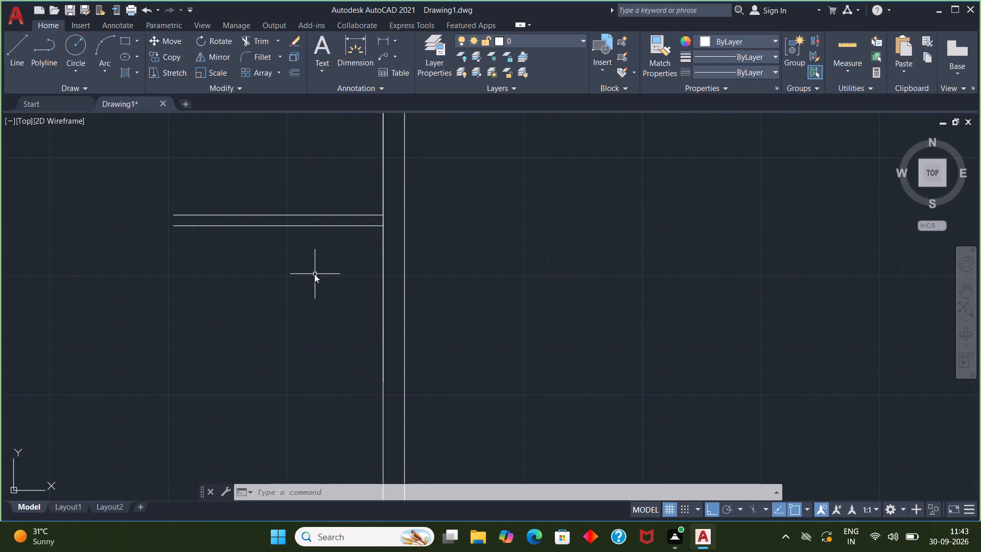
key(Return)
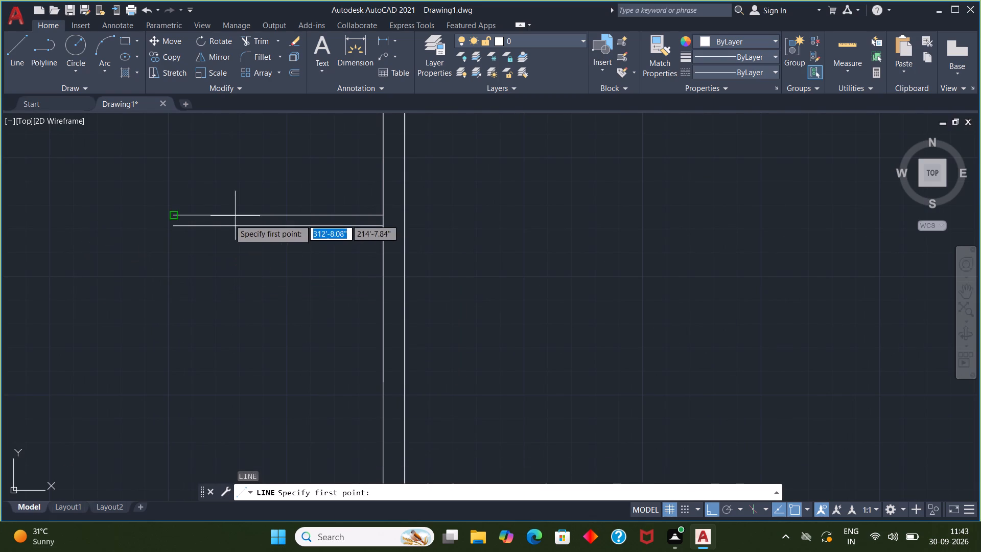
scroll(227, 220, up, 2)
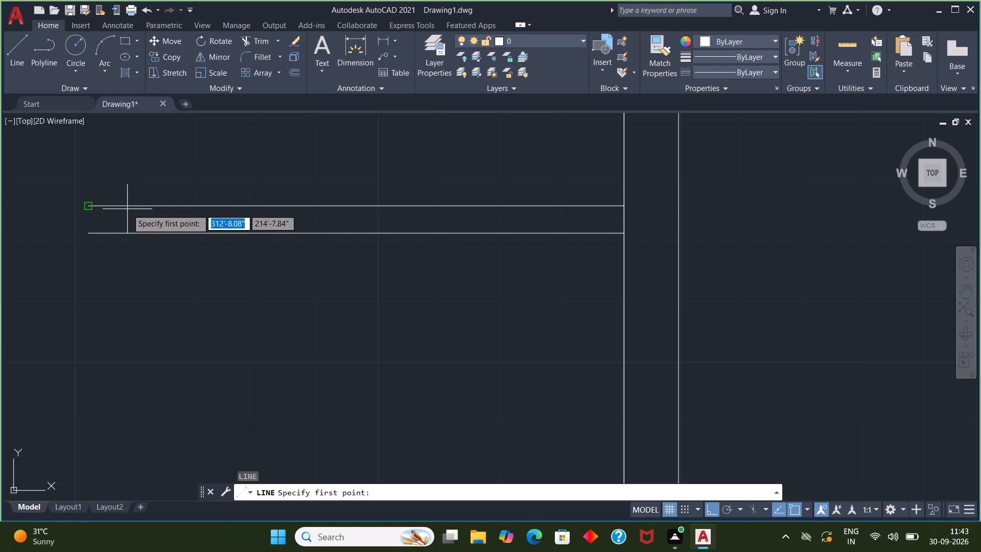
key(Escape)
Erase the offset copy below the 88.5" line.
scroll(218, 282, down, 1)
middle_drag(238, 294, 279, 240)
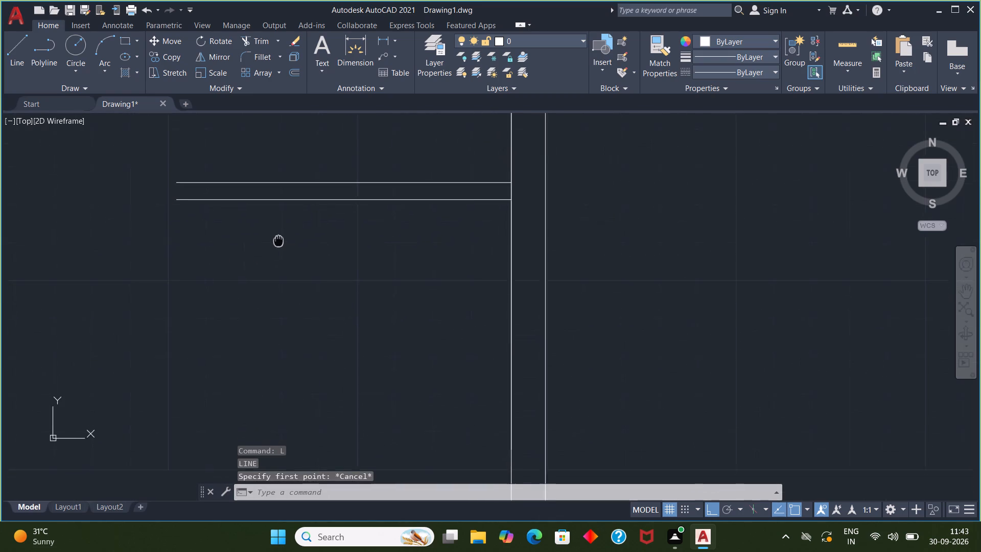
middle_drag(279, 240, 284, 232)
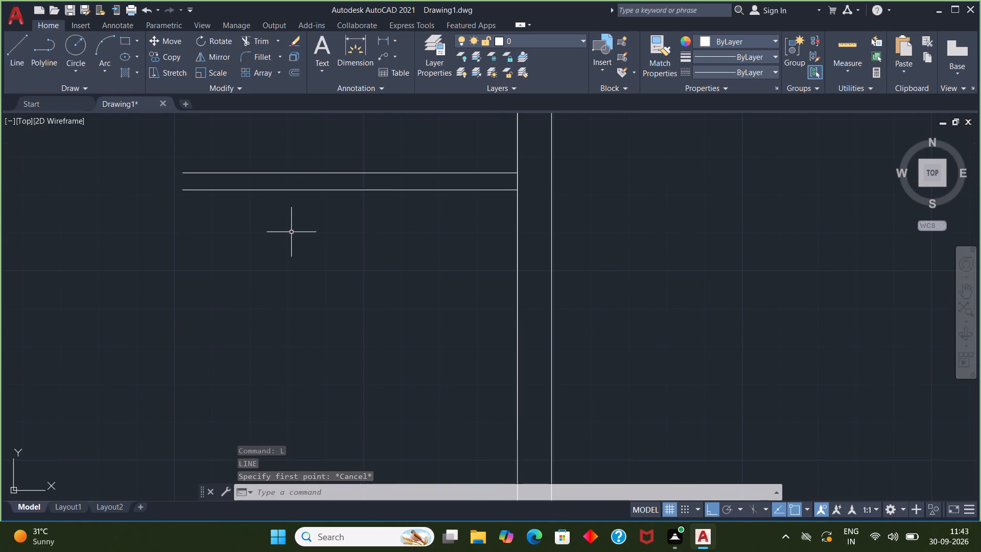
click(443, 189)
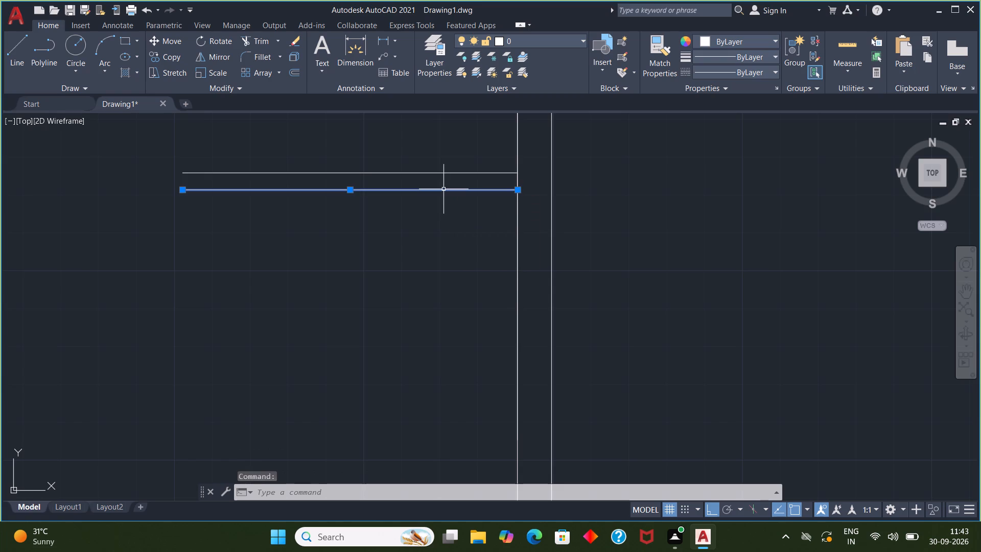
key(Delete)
Draw the lower room's inner outline from the 88.5" line's wall end: 4.5" down, 7' left, 5'6" down, 7' right.
key(l)
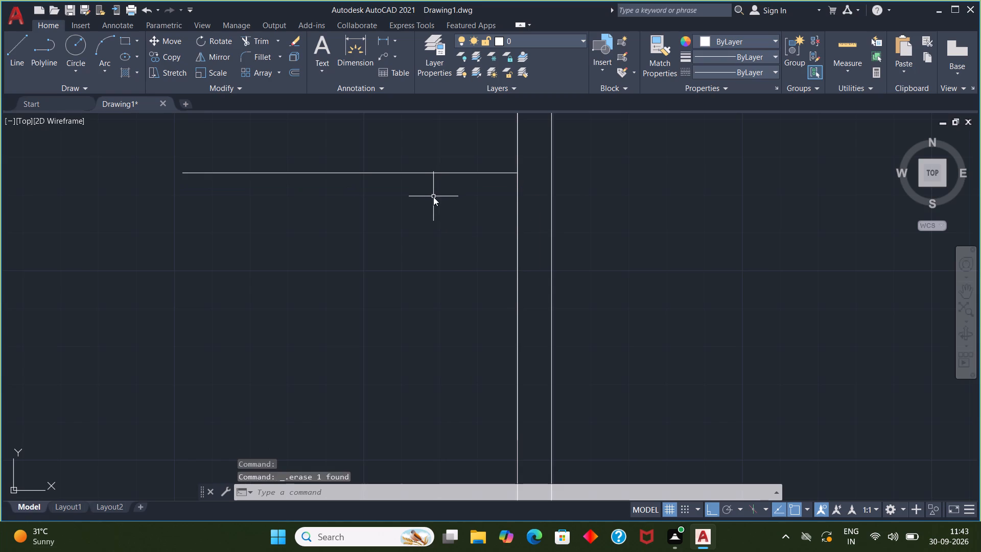
key(Return)
click(517, 174)
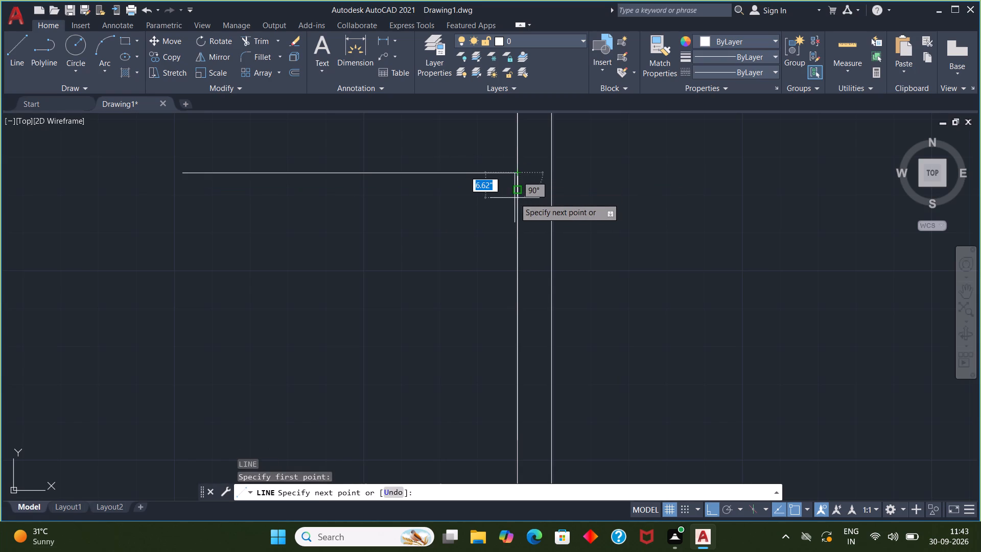
text(4.5)
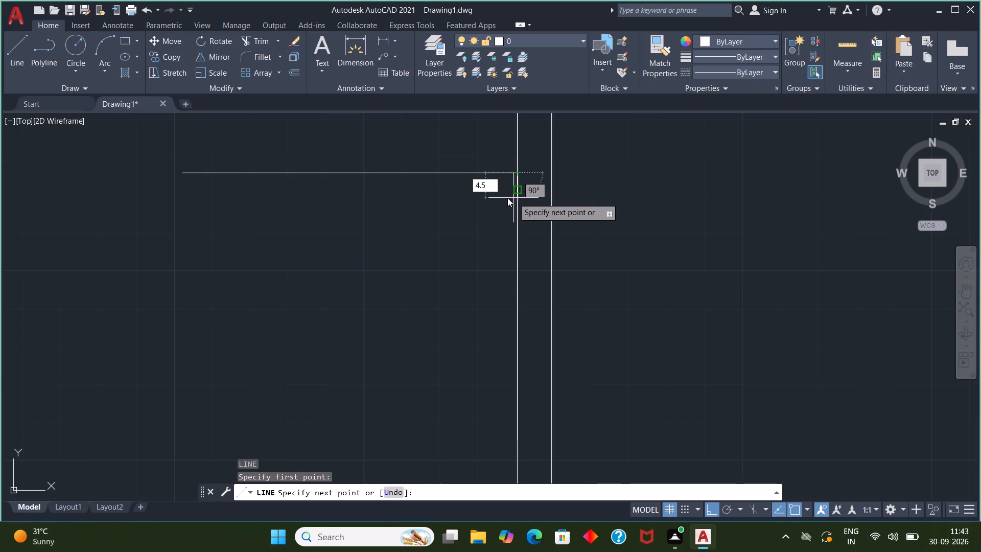
key(shift+quotedbl)
key(Return)
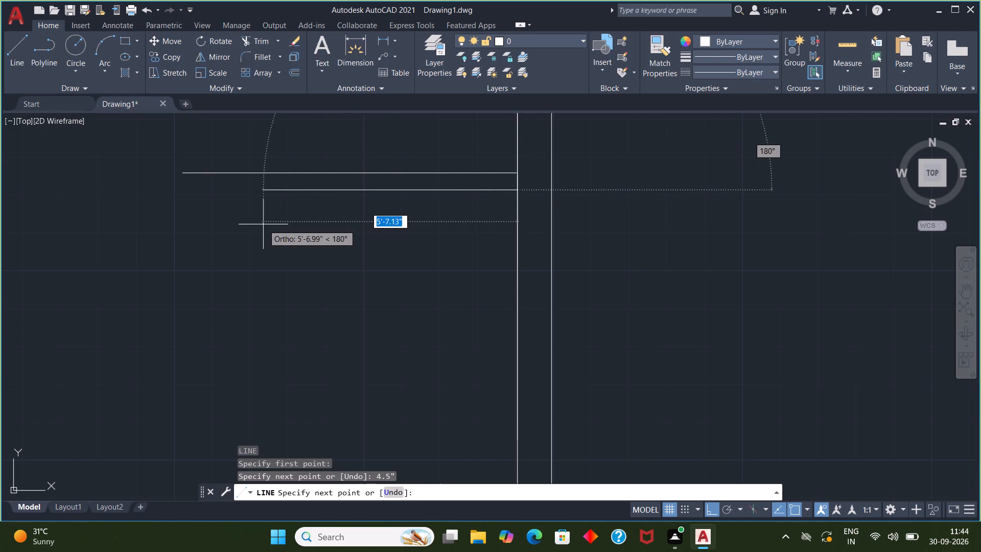
key(7)
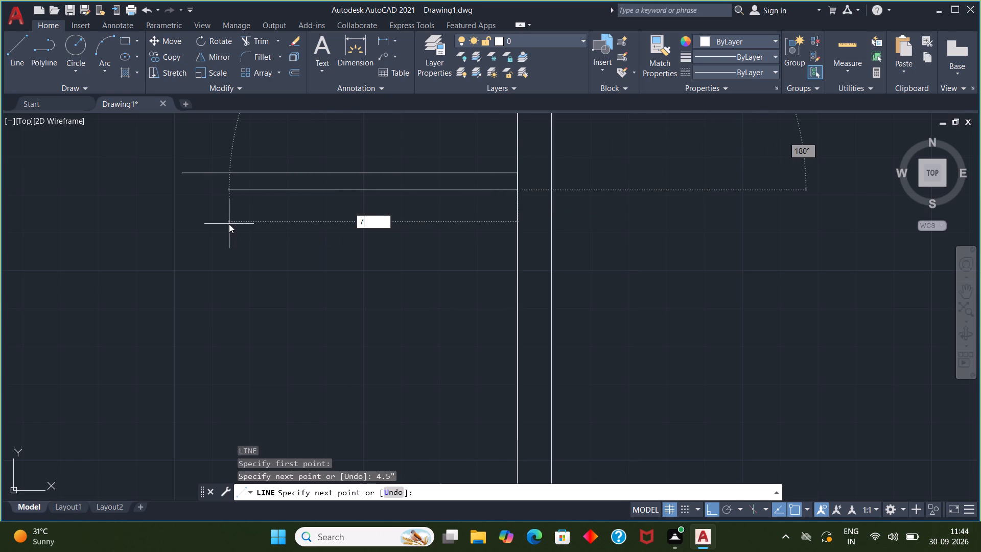
key(apostrophe)
key(Return)
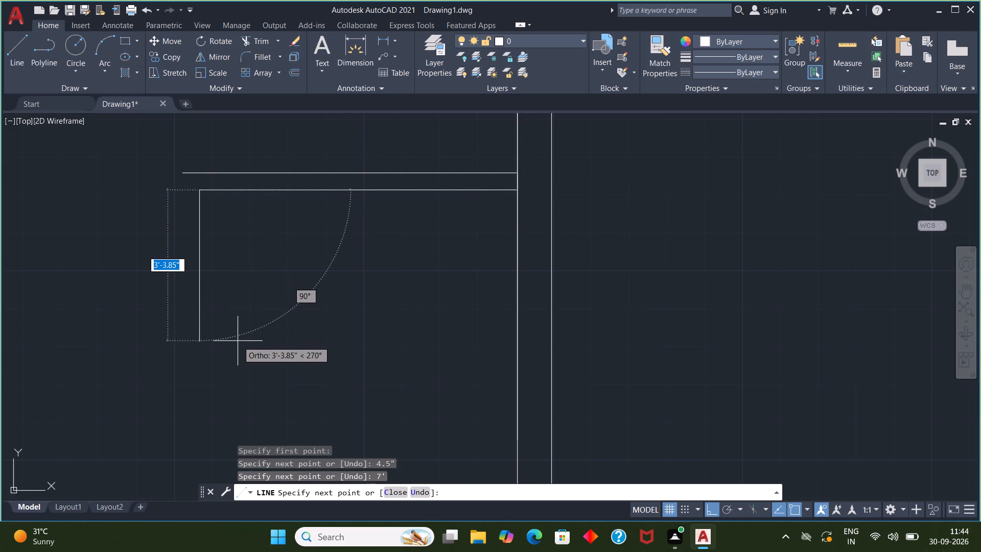
key(5)
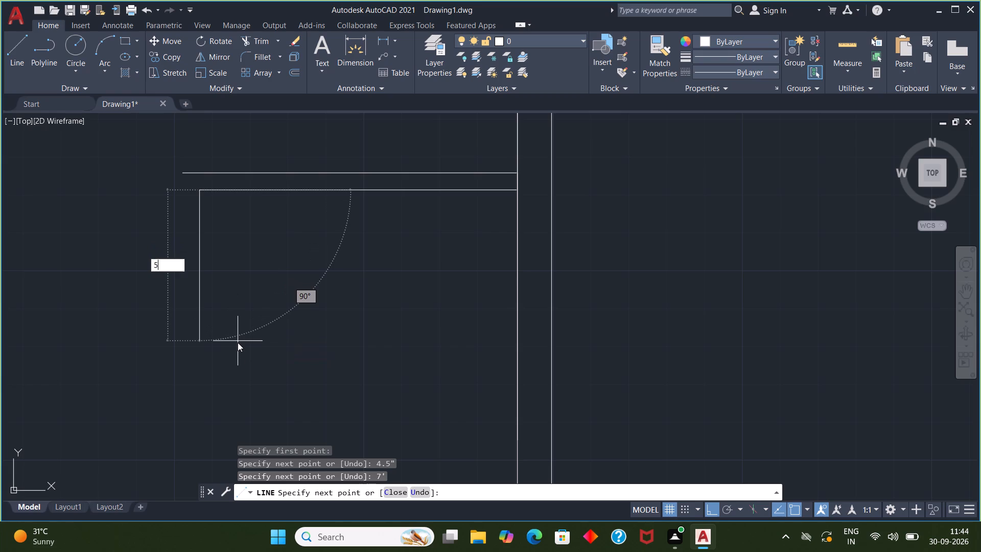
text('6)
key(shift+quotedbl)
key(Return)
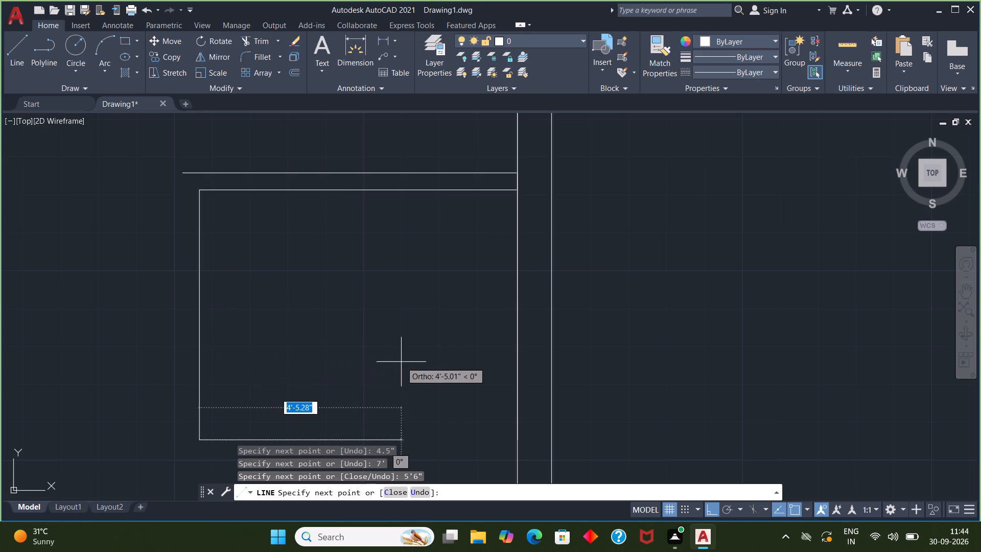
middle_drag(407, 362, 407, 298)
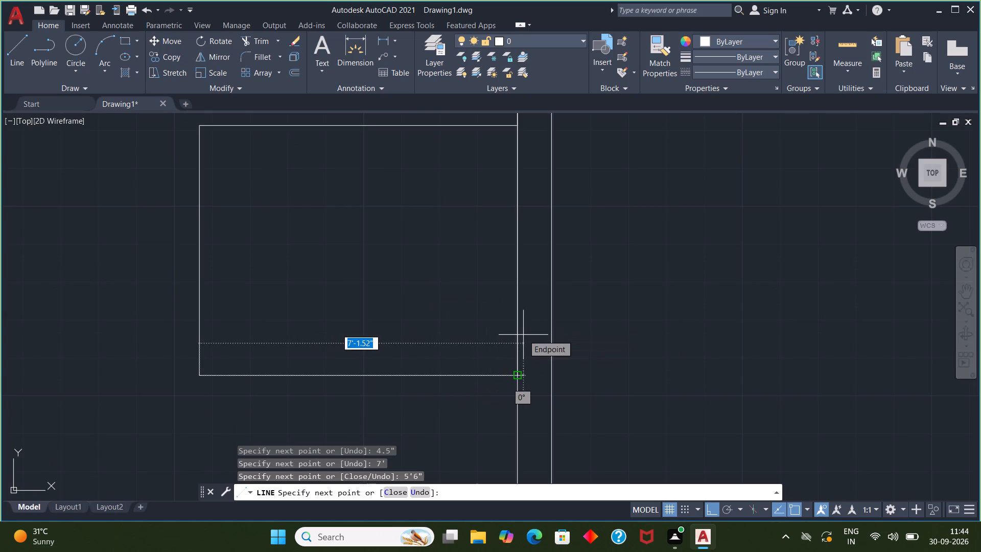
text(7')
key(Return)
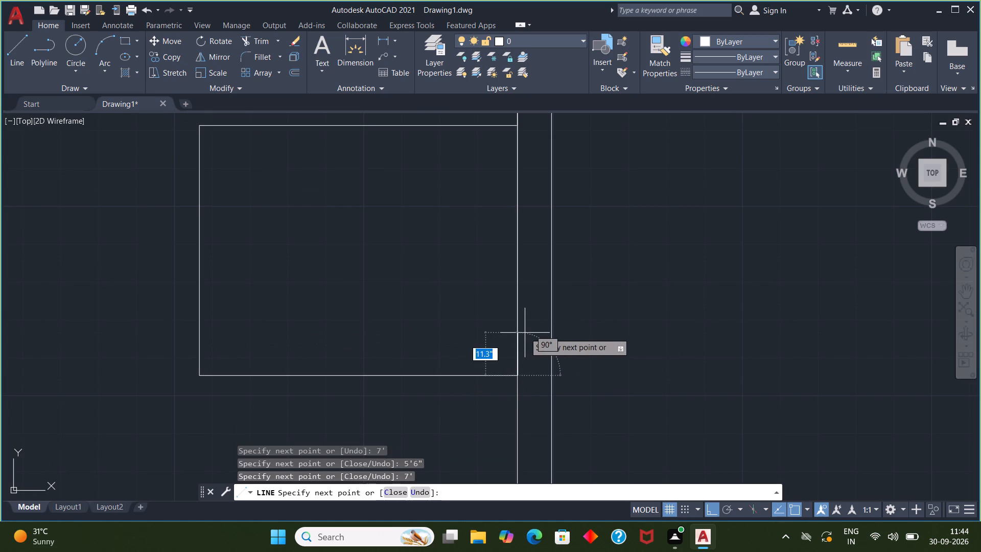
key(Escape)
Draw the lower room's outer outline from its inner bottom corner at the wall: 4.5" down, 88.5" left, up to the top line's free end.
middle_drag(525, 351, 532, 313)
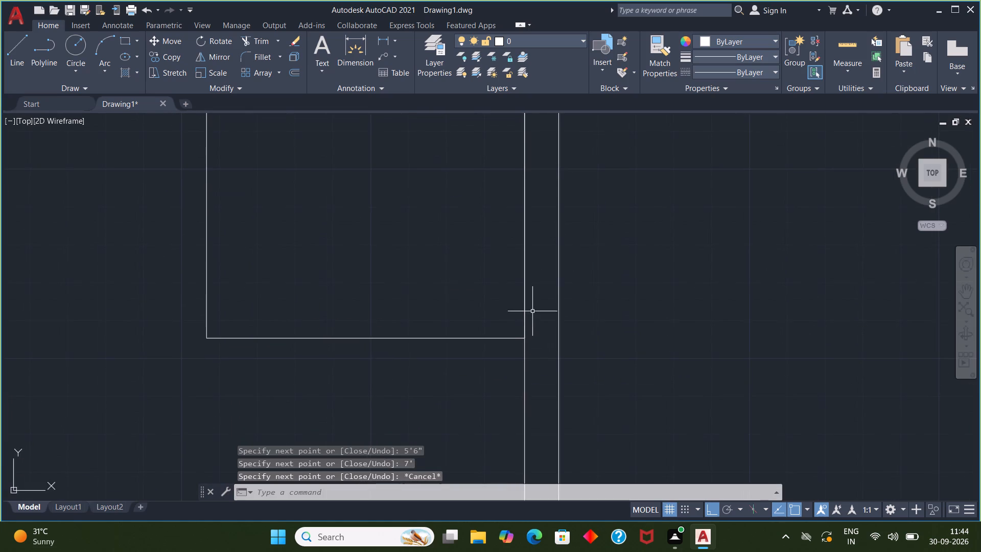
scroll(532, 311, down, 1)
middle_drag(439, 285, 438, 294)
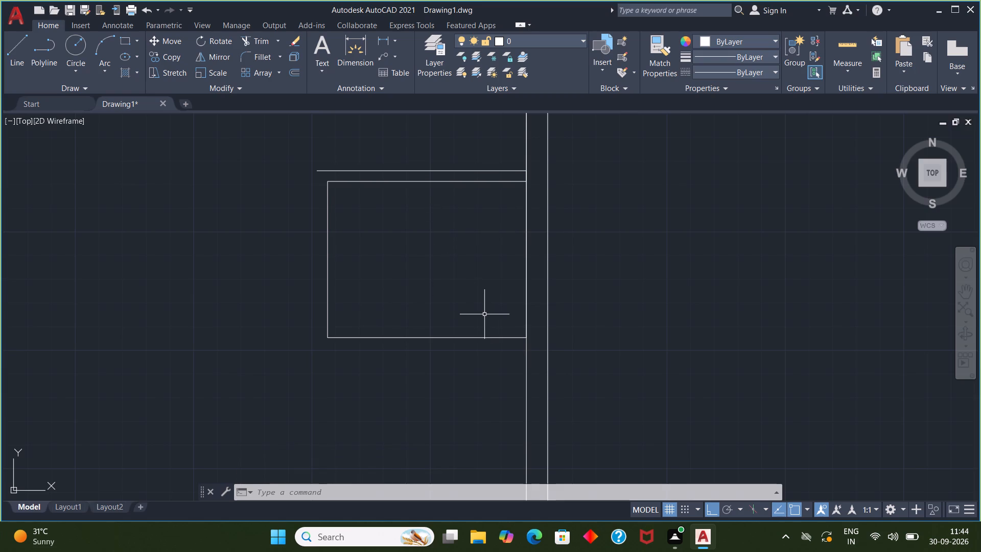
key(l)
key(Return)
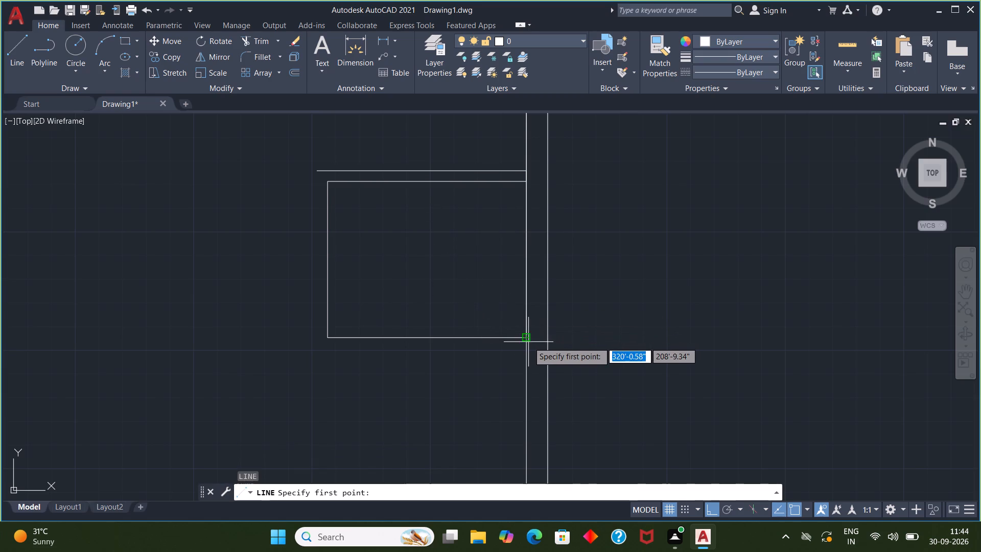
click(526, 337)
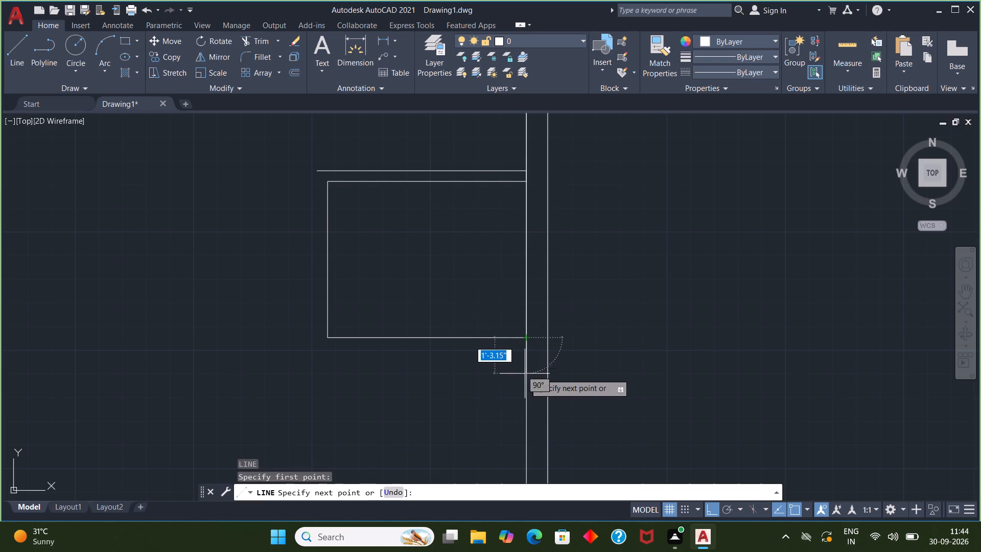
key(4)
text(.5)
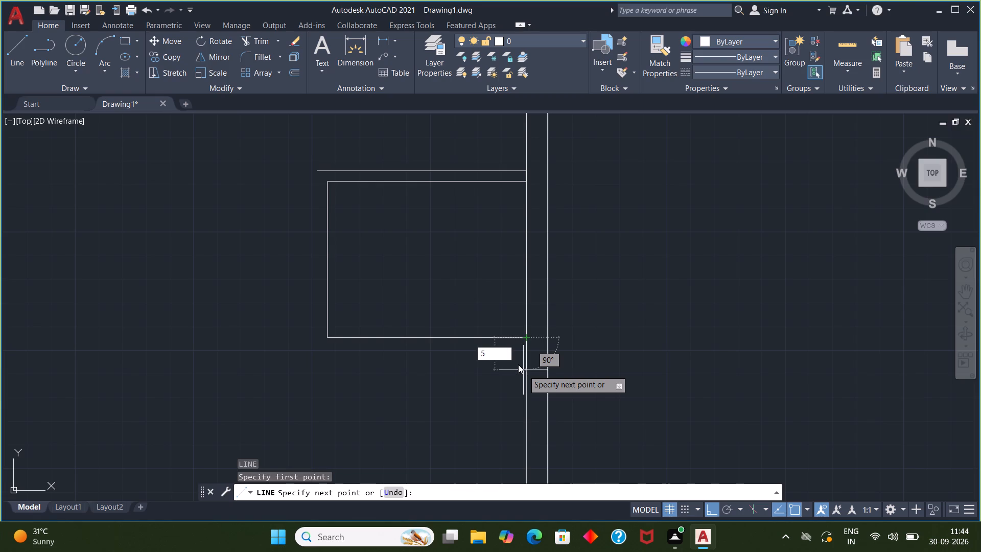
key(shift+quotedbl)
key(BackSpace)
key(BackSpace)
key(4)
text(.5)
key(shift+quotedbl)
key(Return)
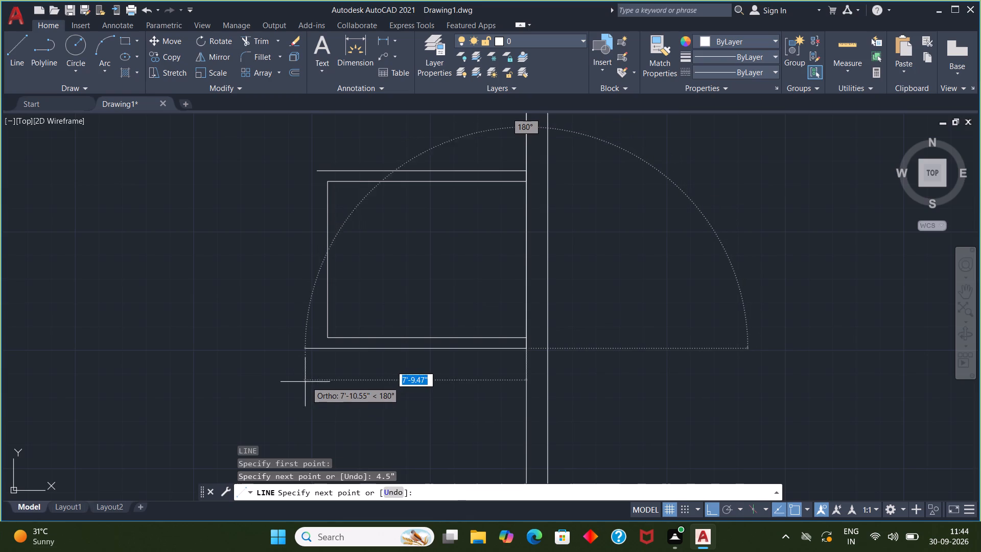
text(88)
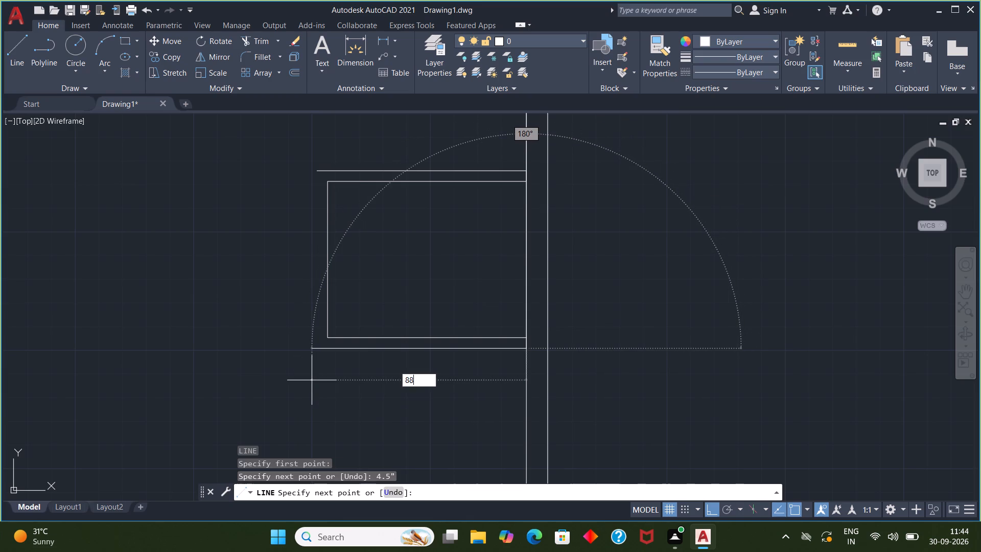
key(period)
key(5)
key(shift+quotedbl)
key(Return)
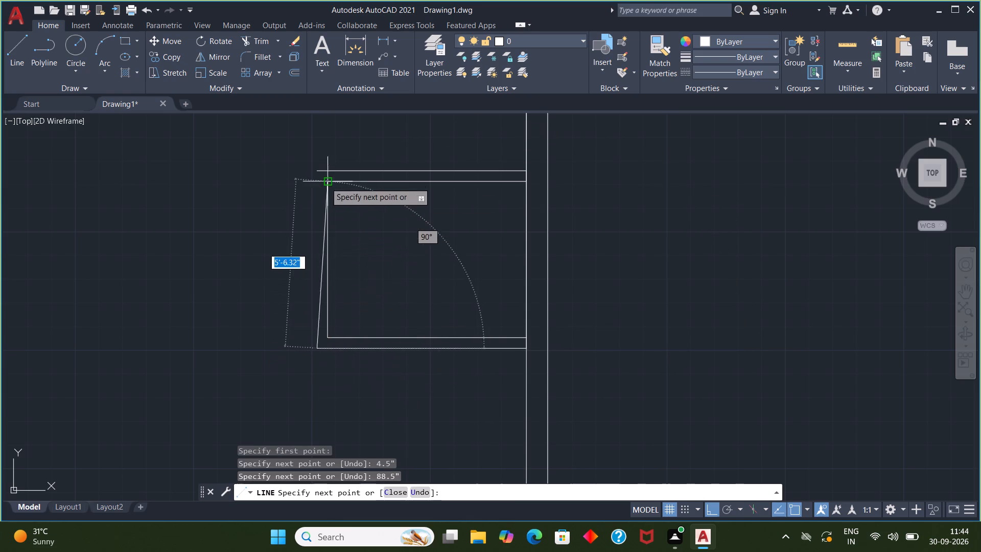
click(318, 171)
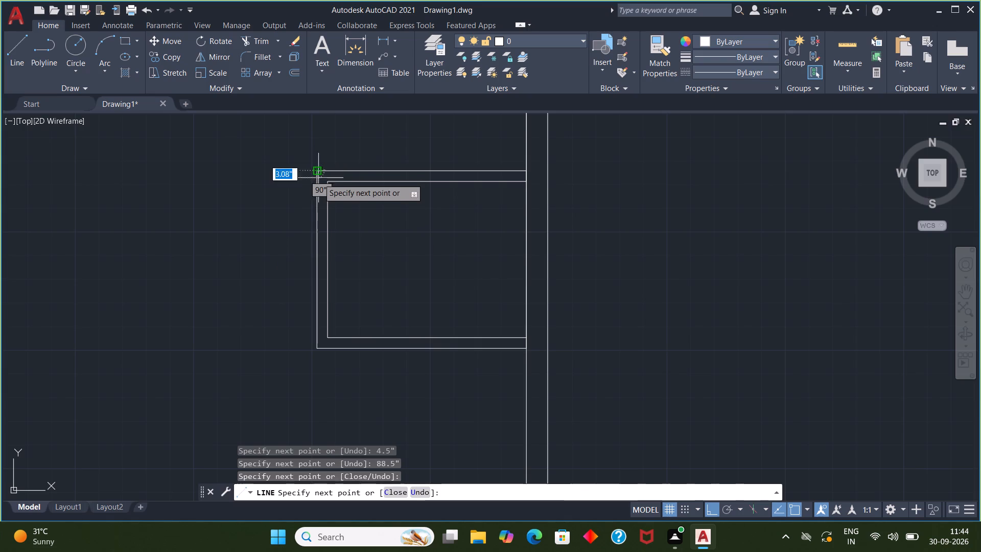
key(Escape)
Examine the finished lower room, the overall plan and the open area below that room.
scroll(429, 275, down, 2)
middle_drag(429, 275, 405, 310)
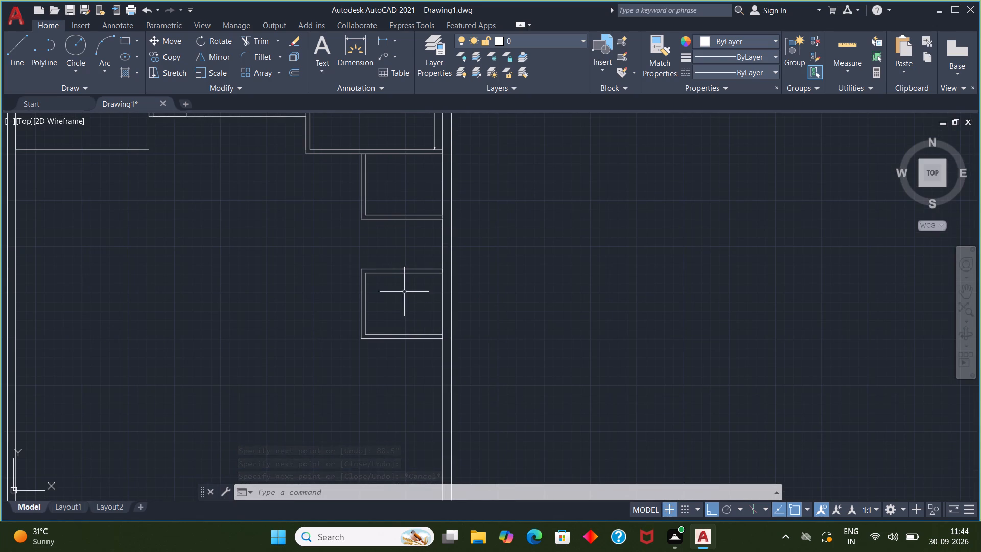
middle_drag(403, 321, 380, 280)
scroll(380, 278, up, 1)
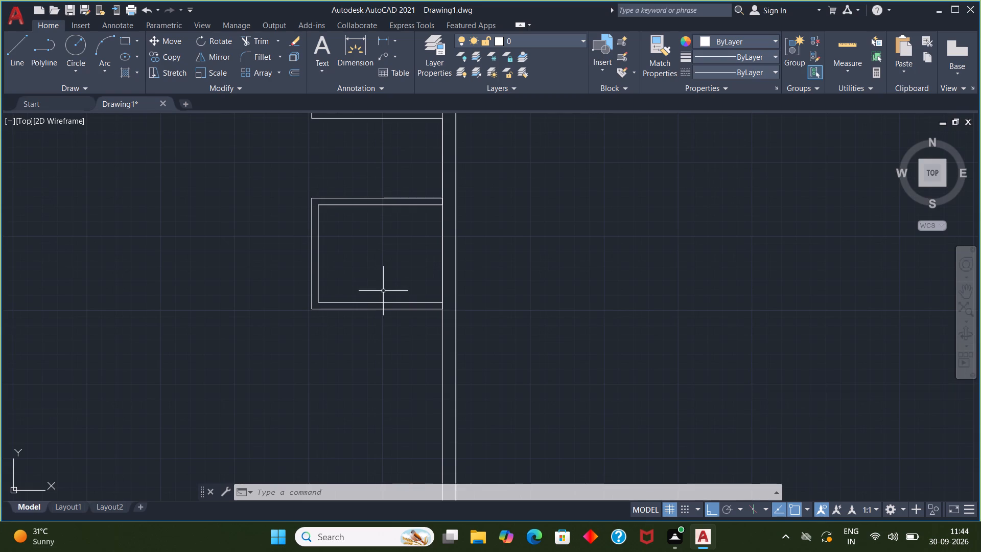
scroll(391, 363, down, 1)
middle_drag(391, 363, 400, 331)
scroll(401, 329, down, 2)
middle_drag(407, 337, 443, 310)
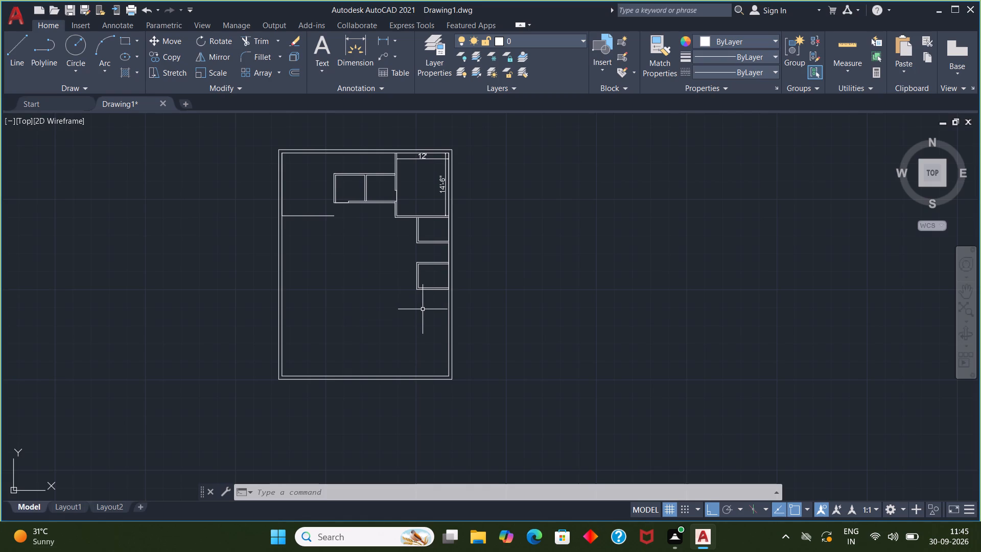
scroll(424, 309, up, 1)
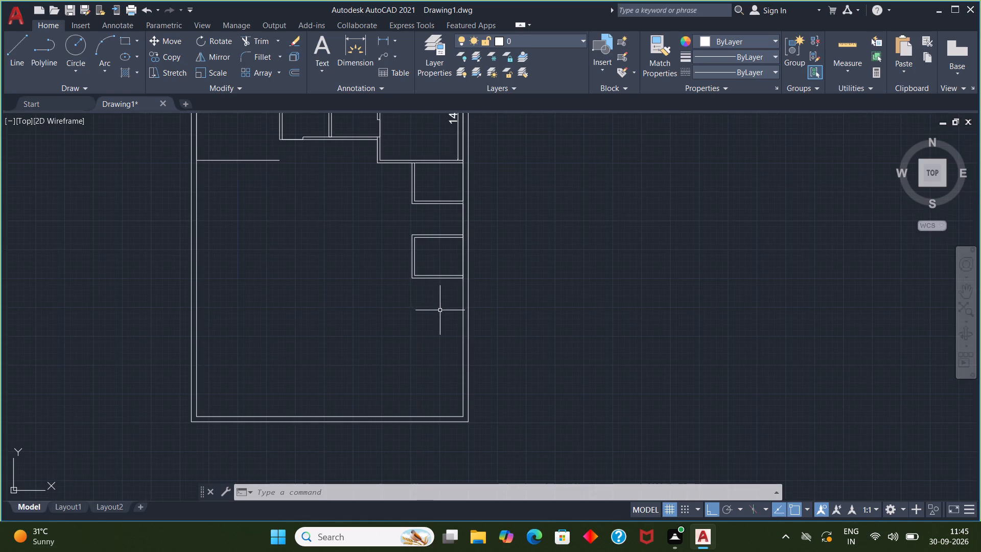
Draw a 12' by 12' room outline from the lower room's bottom wall corner: 12' down, 12' left, 12' up, back to the start.
middle_drag(440, 311, 370, 333)
key(l)
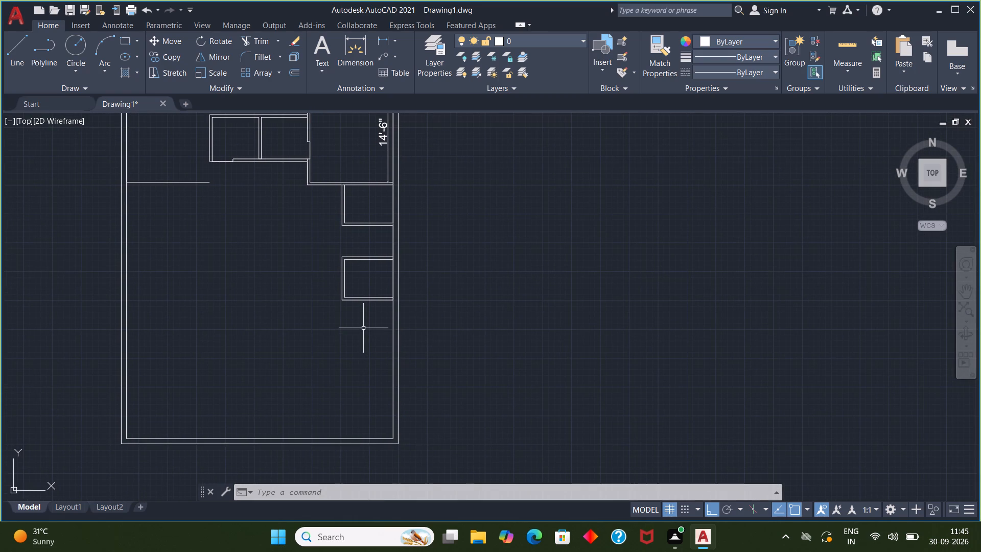
key(Return)
scroll(407, 296, up, 2)
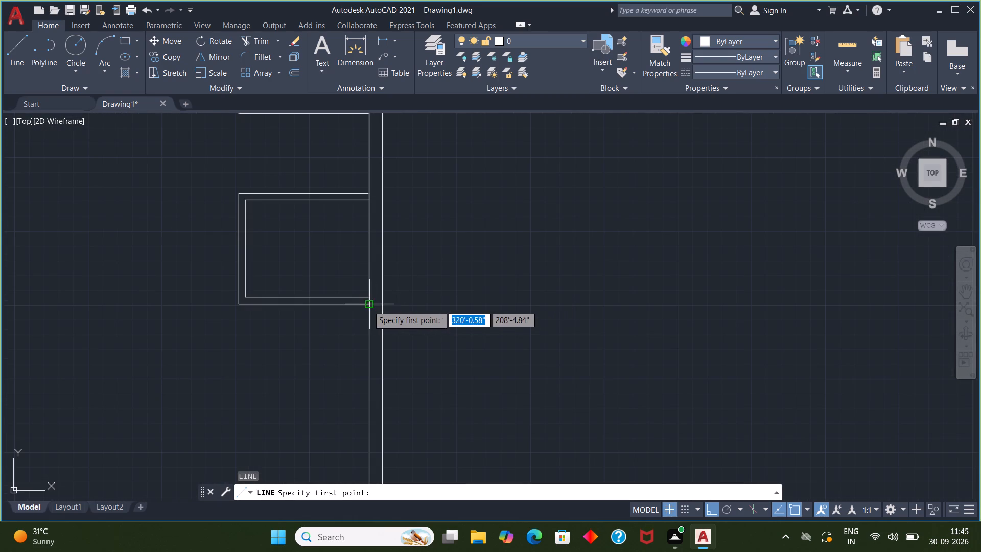
click(368, 306)
key(1)
key(2)
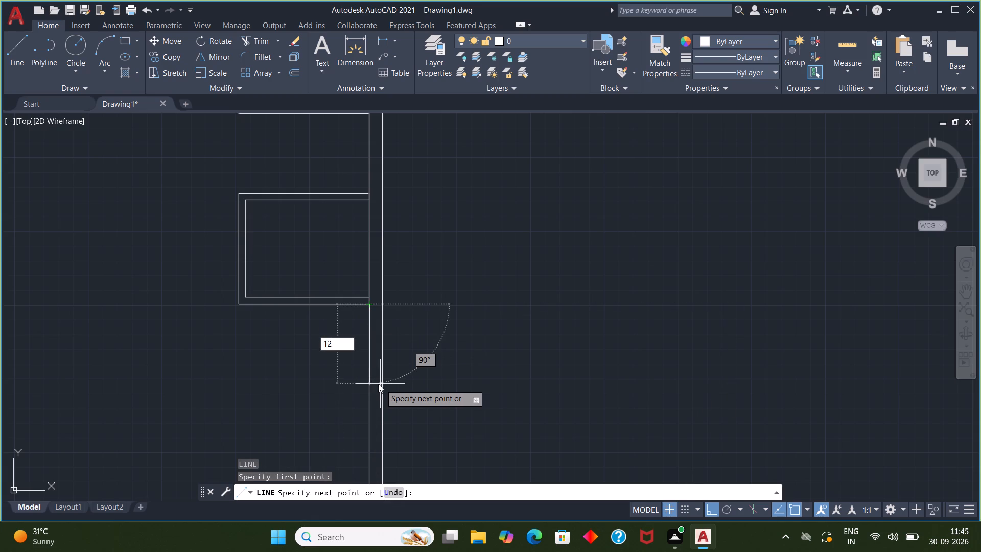
key(apostrophe)
key(Return)
middle_drag(356, 350, 378, 270)
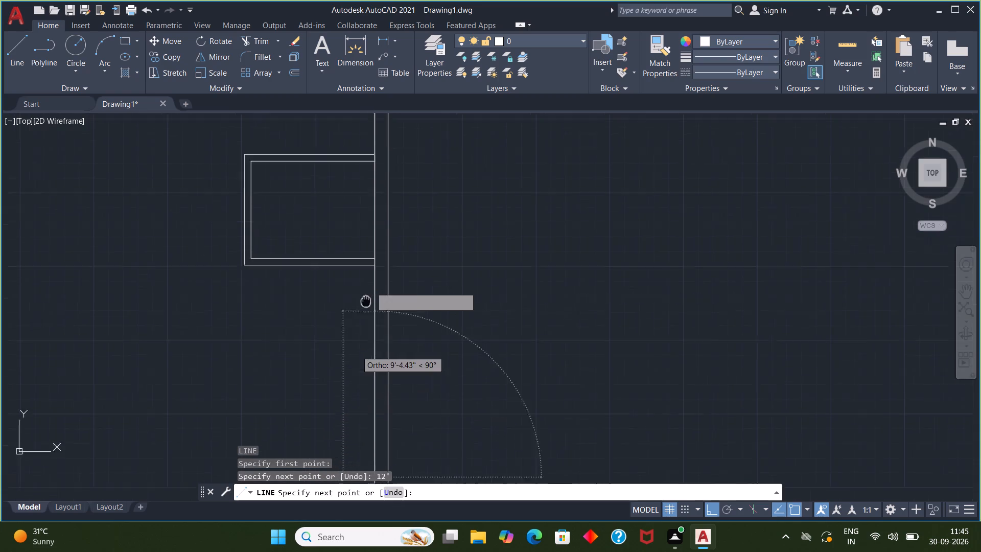
middle_drag(378, 270, 446, 200)
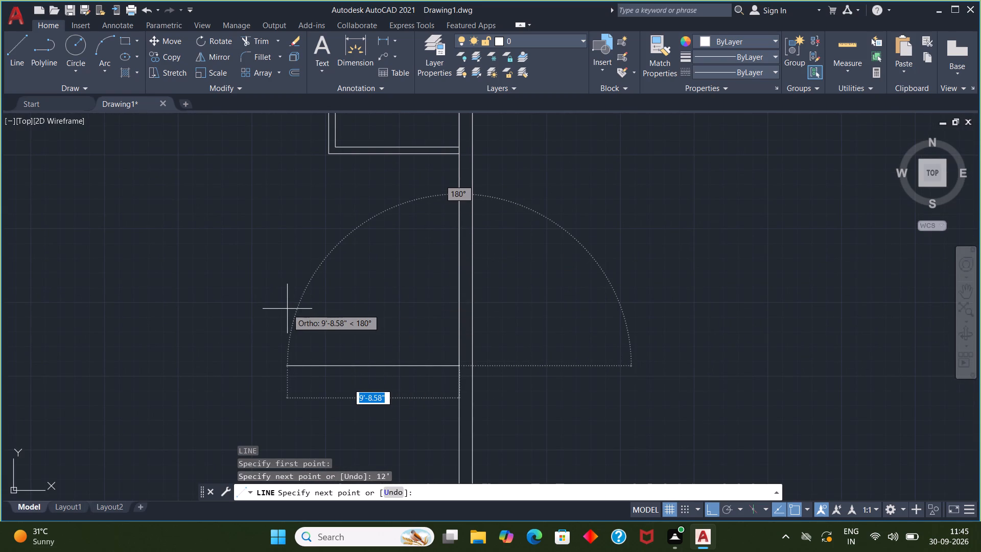
text(12)
key(apostrophe)
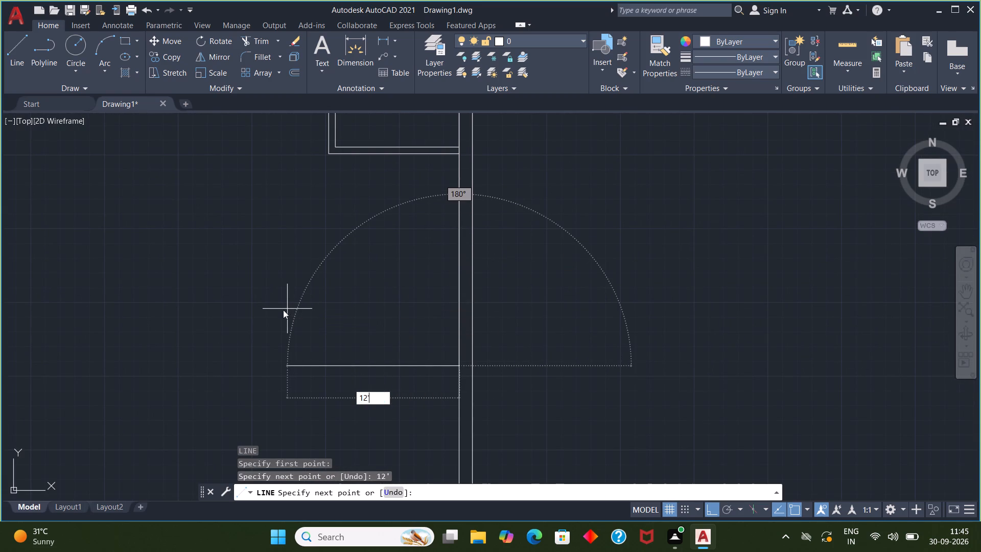
key(Return)
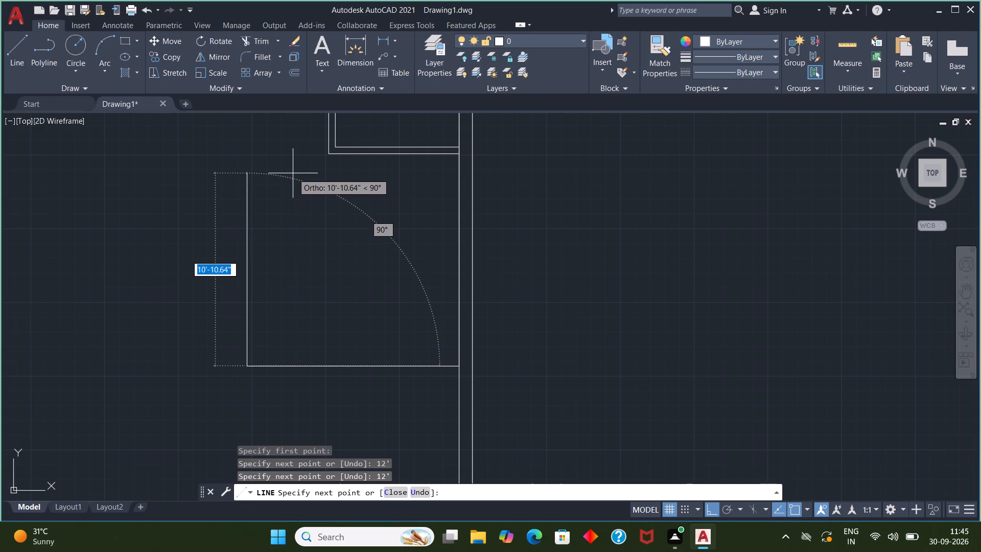
text(12)
key(apostrophe)
key(Return)
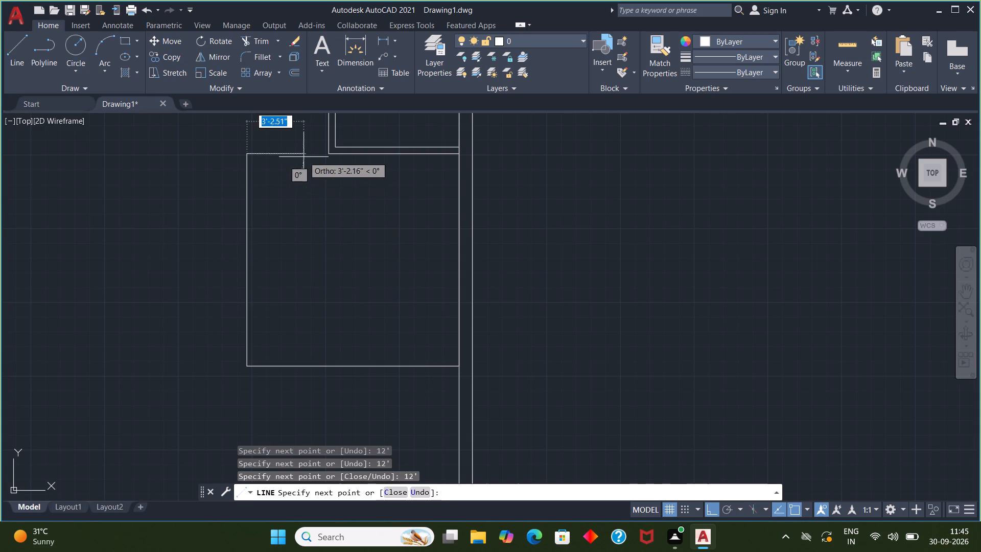
click(457, 153)
key(Escape)
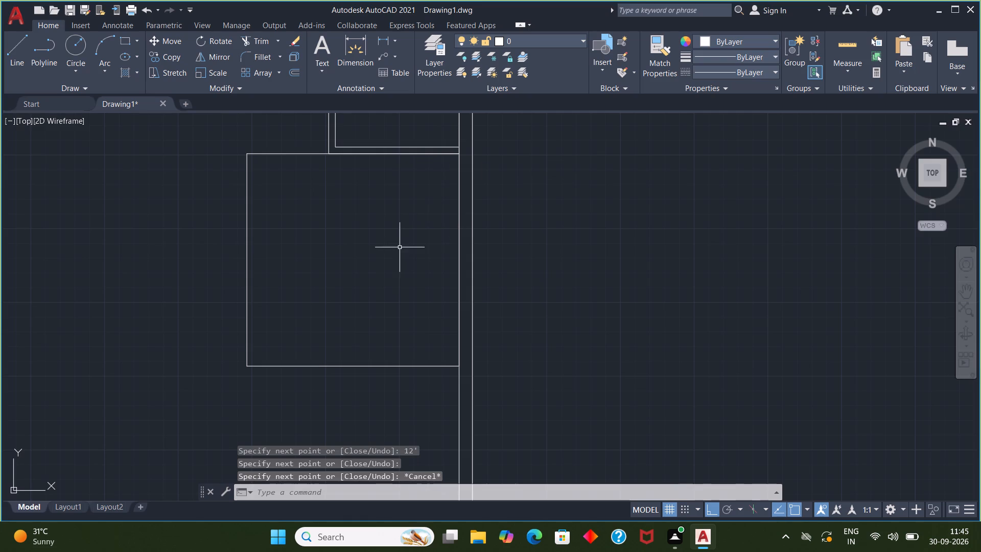
Draw a line from the 12' room's bottom corner at the right wall: 9" down, and horizontally left past the left outer wall.
scroll(399, 248, down, 1)
middle_drag(399, 248, 423, 227)
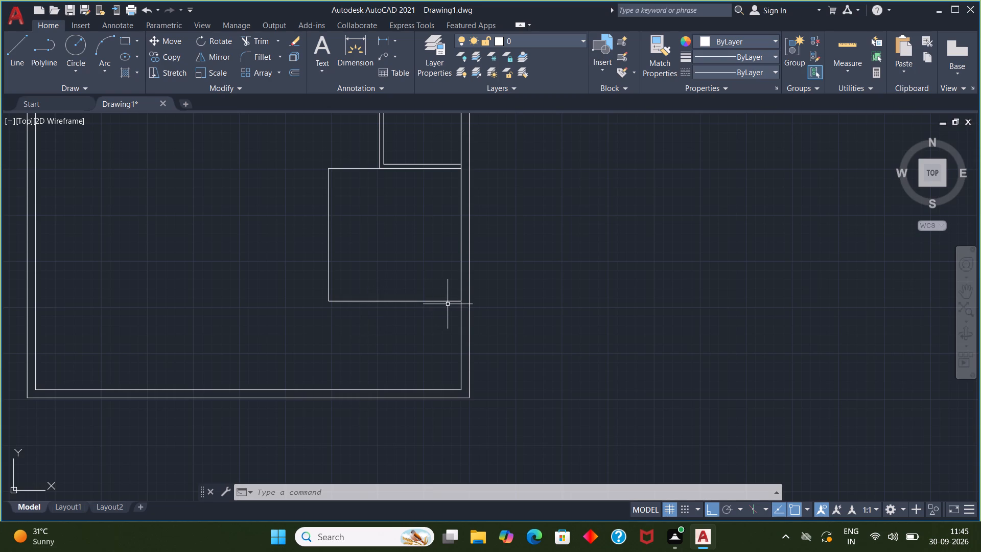
key(l)
key(Return)
scroll(452, 308, up, 3)
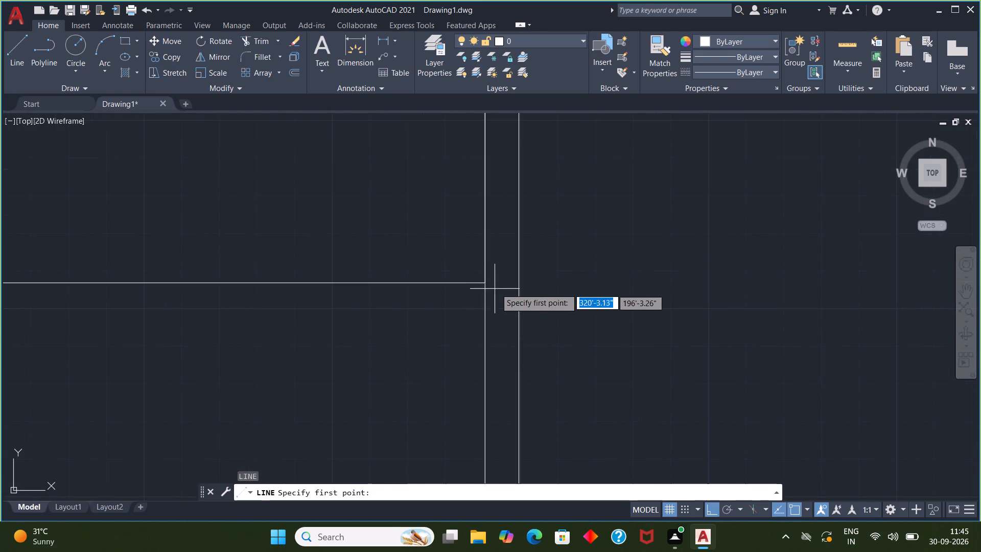
click(482, 283)
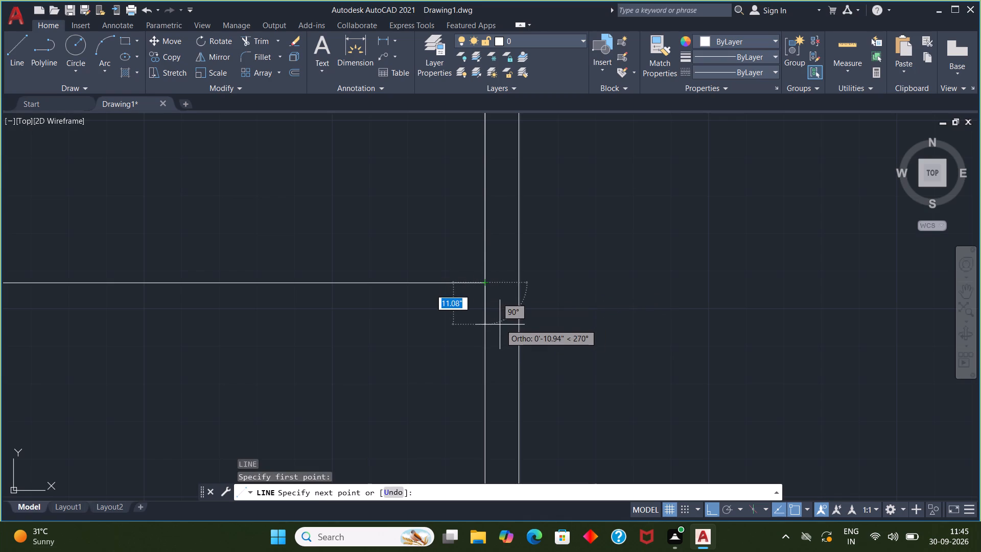
key(9)
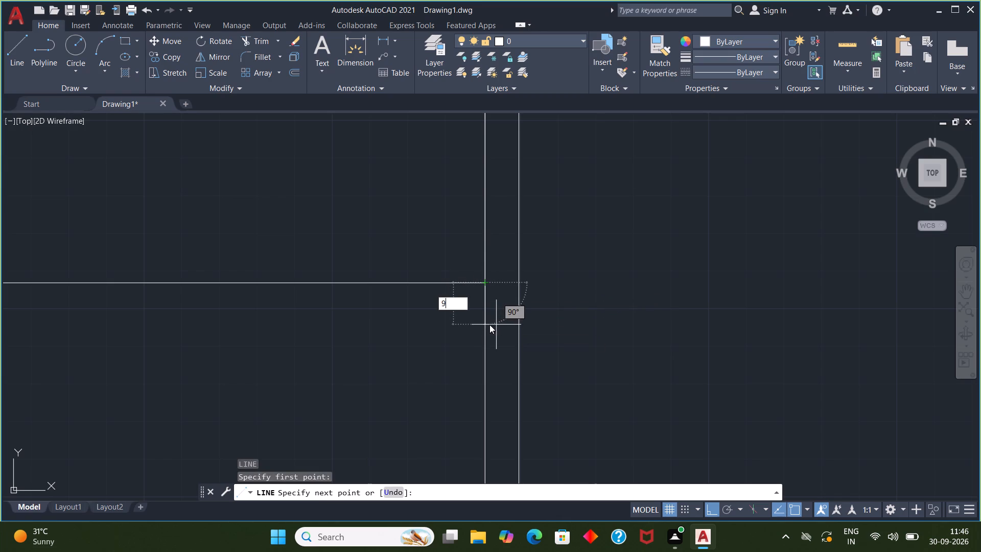
key(shift+quotedbl)
key(Return)
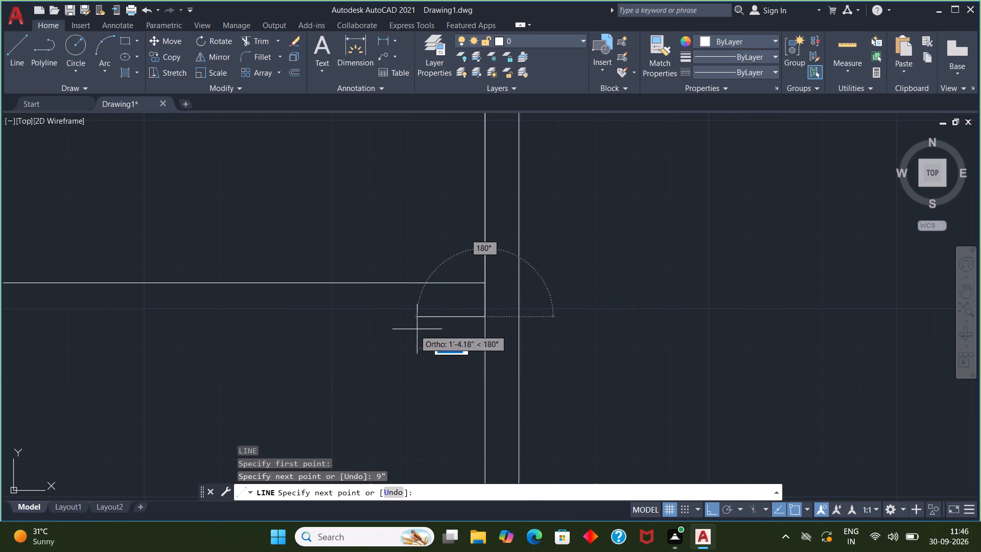
scroll(288, 325, down, 3)
middle_drag(1, 313, 334, 318)
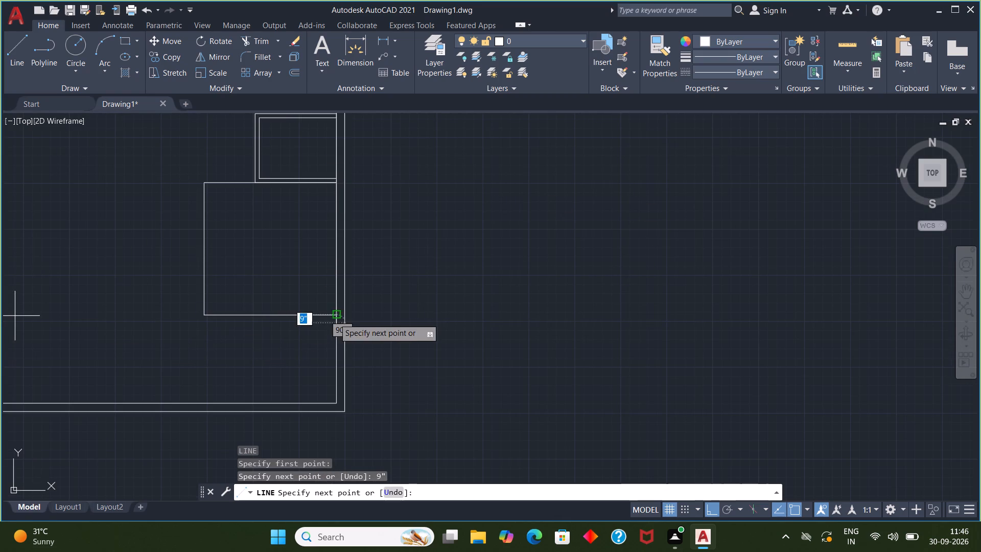
middle_drag(334, 318, 216, 324)
scroll(195, 317, down, 3)
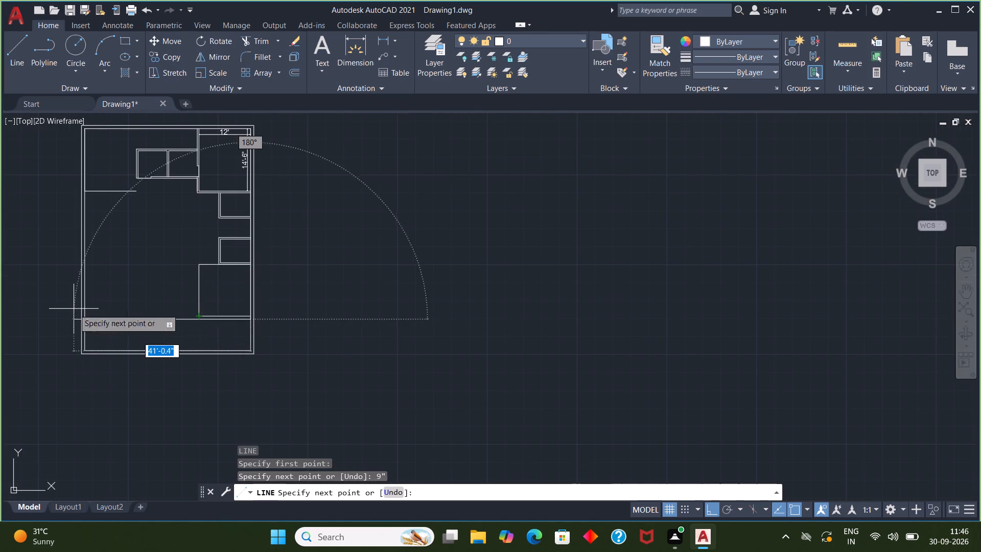
scroll(69, 309, up, 2)
scroll(104, 362, up, 2)
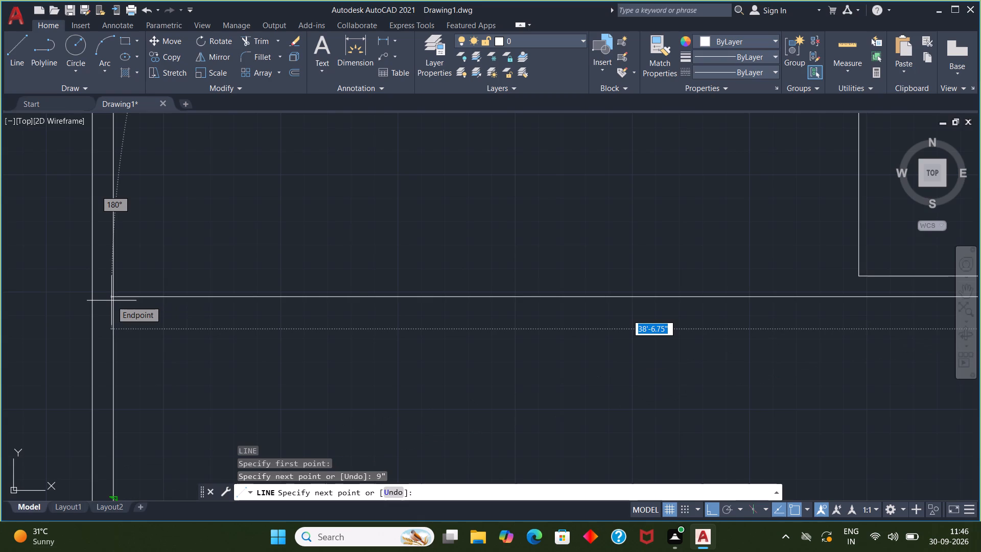
scroll(109, 296, up, 2)
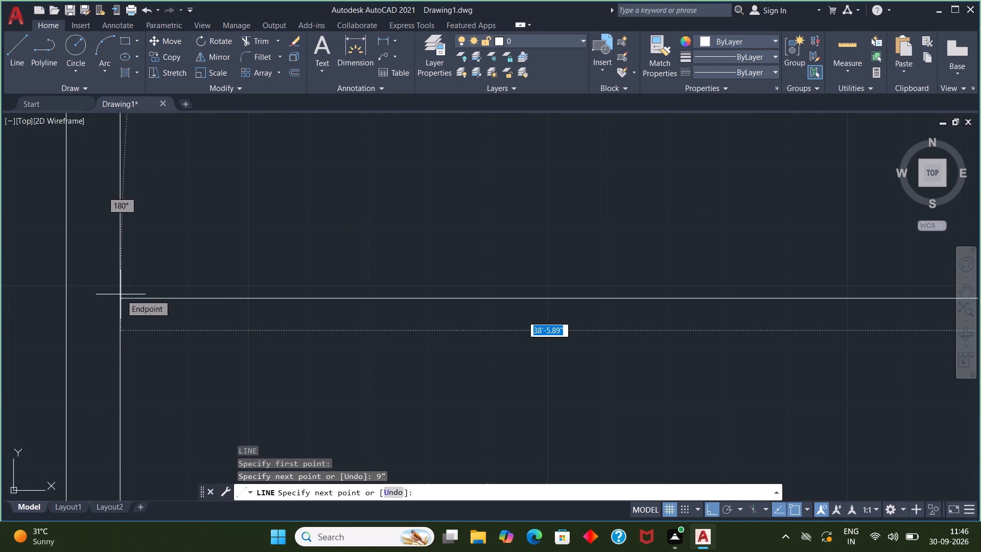
scroll(121, 294, down, 3)
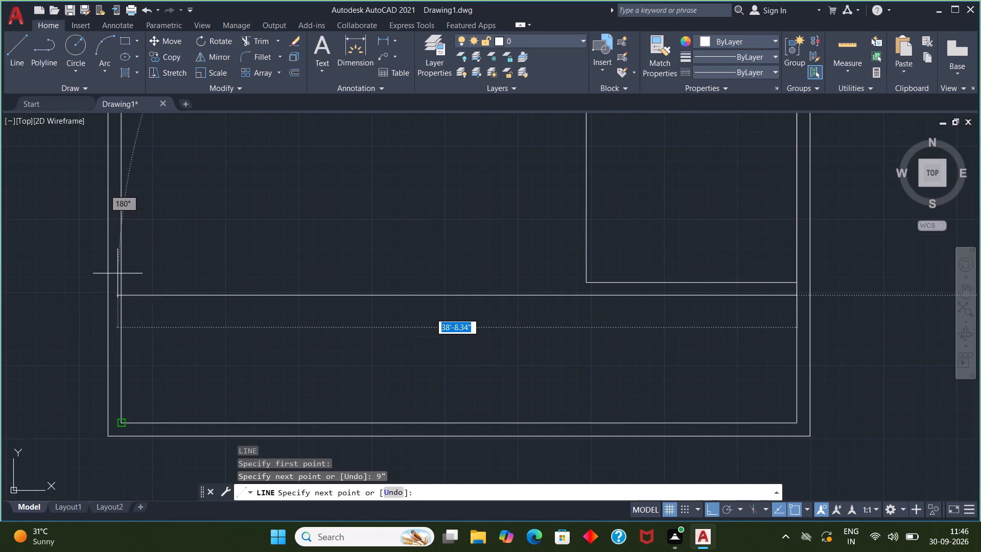
click(82, 270)
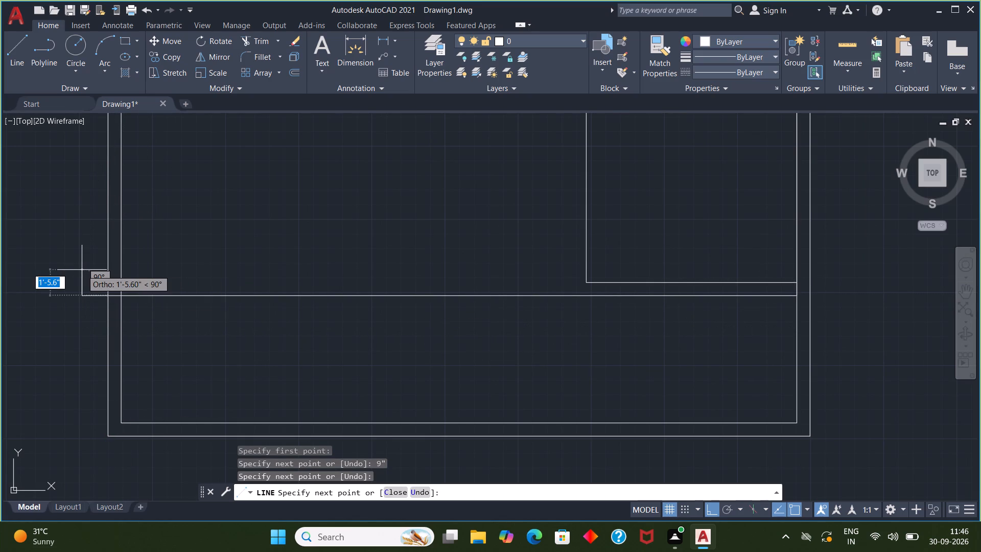
key(Escape)
Trim the new horizontal line's overhang back to the left outer wall's inner face.
click(252, 38)
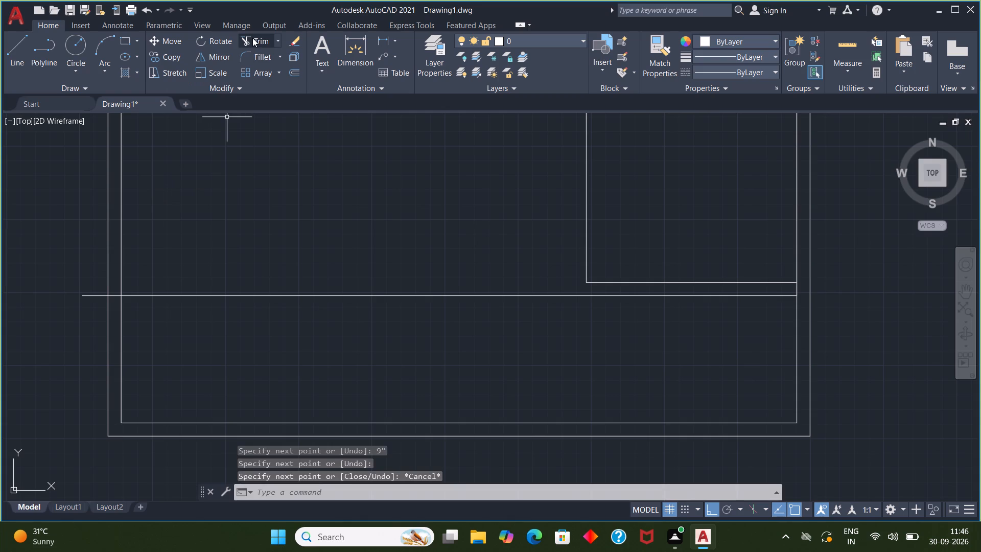
click(112, 296)
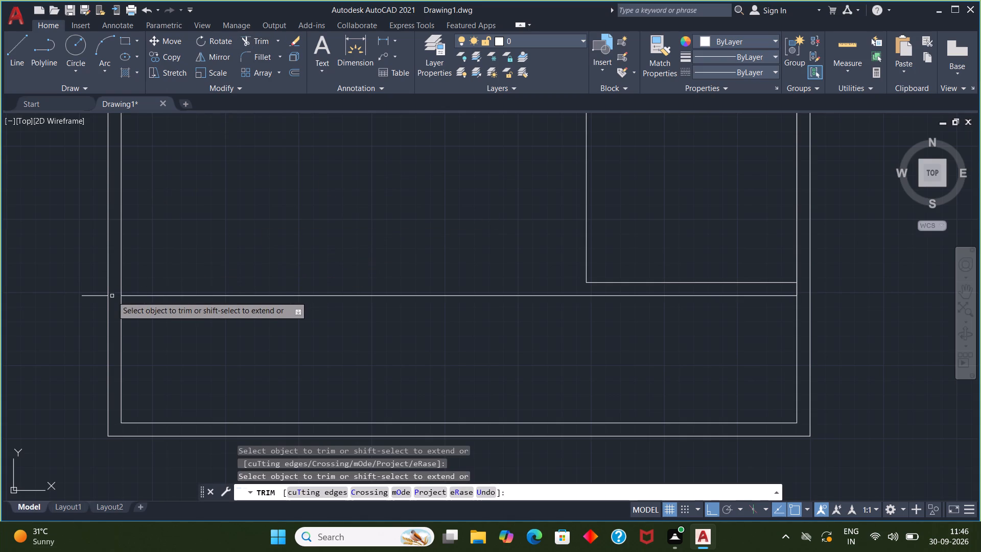
click(85, 297)
key(Escape)
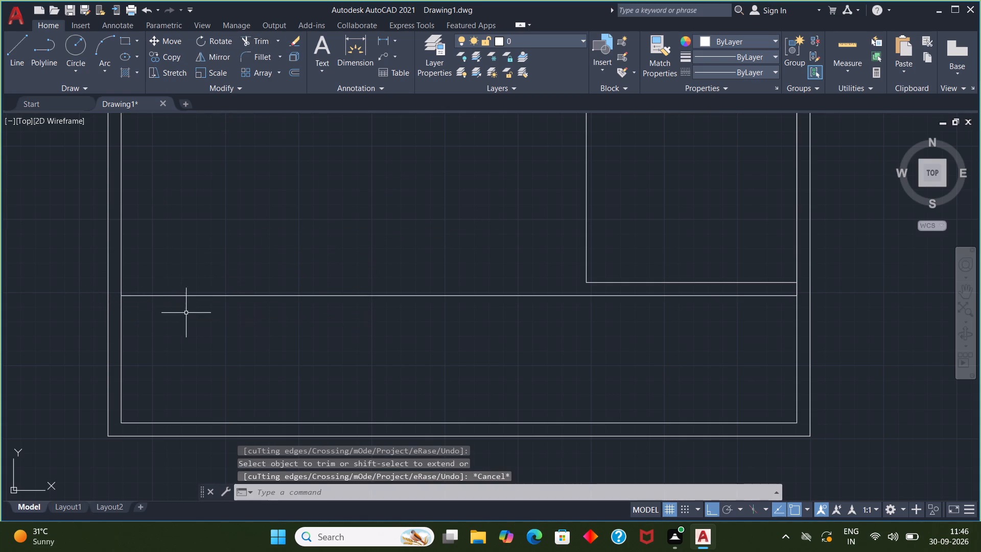
Trim away the inner line of the bottom outer wall.
click(271, 38)
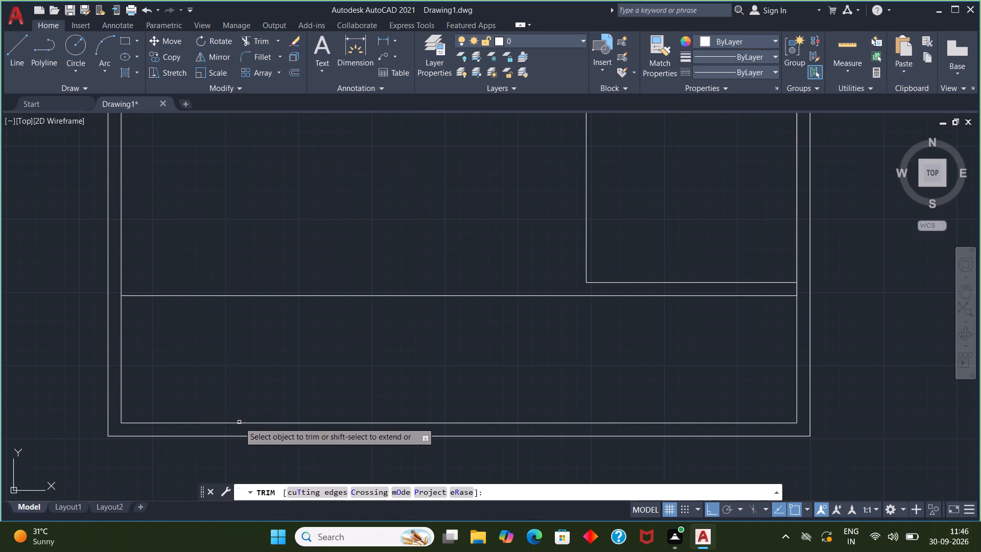
click(238, 424)
key(Escape)
Start a line at the 12' square room's bottom-left corner and draw it 9" down, continuing 4.5" left.
scroll(244, 405, down, 3)
middle_drag(384, 388, 422, 357)
scroll(433, 346, up, 1)
middle_drag(433, 346, 492, 366)
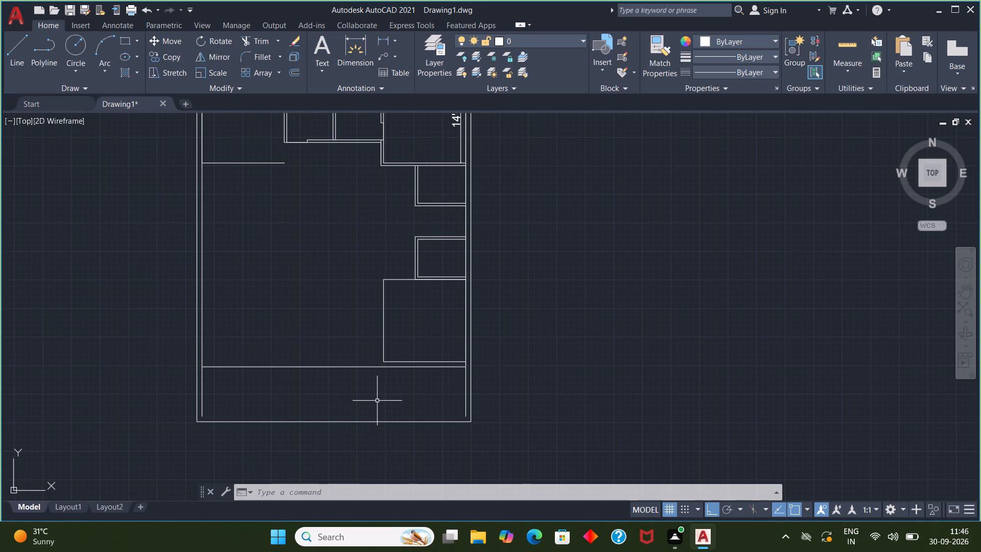
key(l)
key(Return)
scroll(393, 382, up, 2)
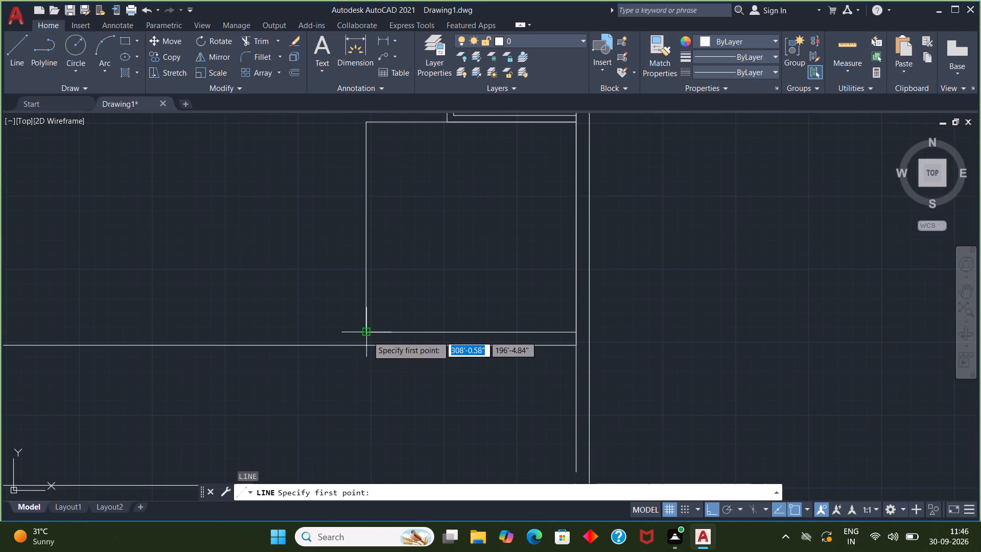
click(367, 336)
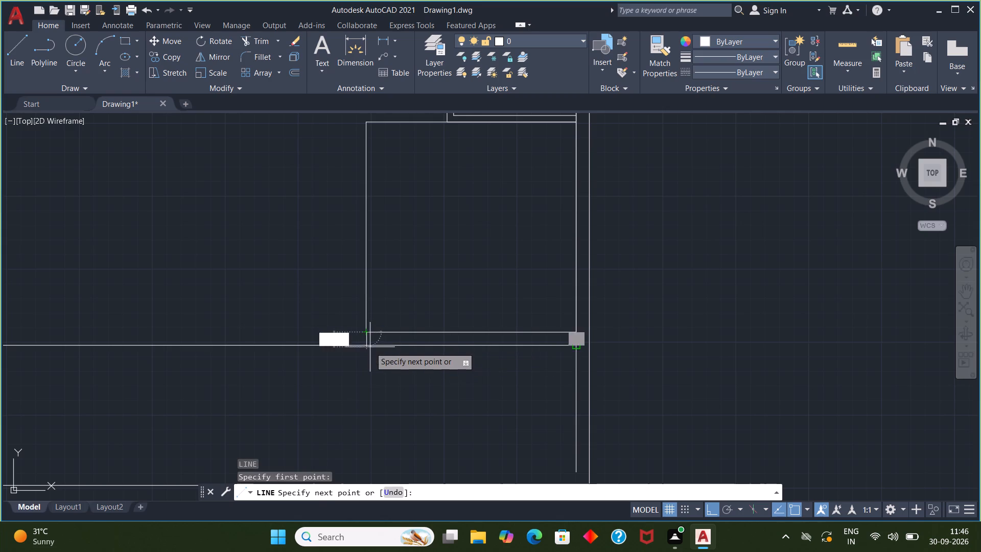
scroll(367, 344, up, 2)
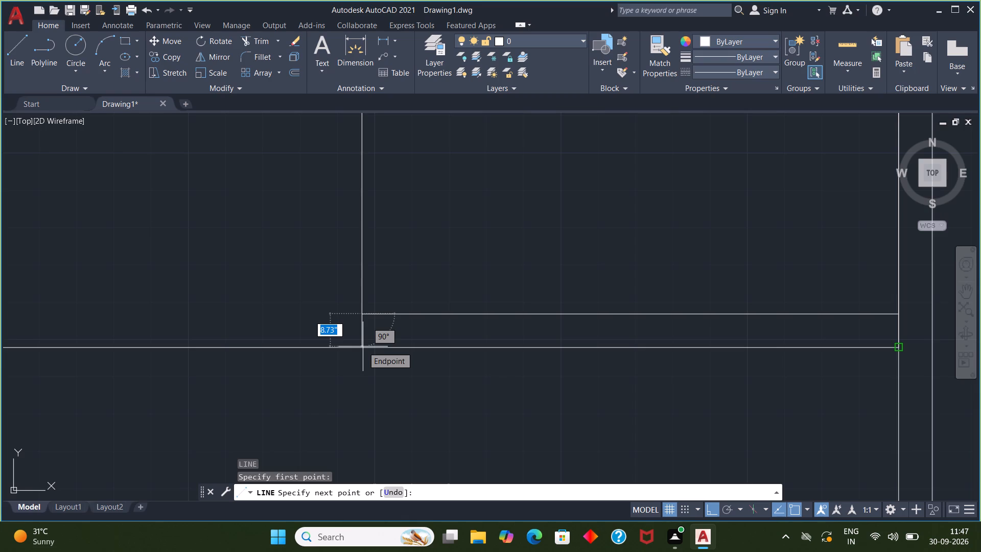
key(9)
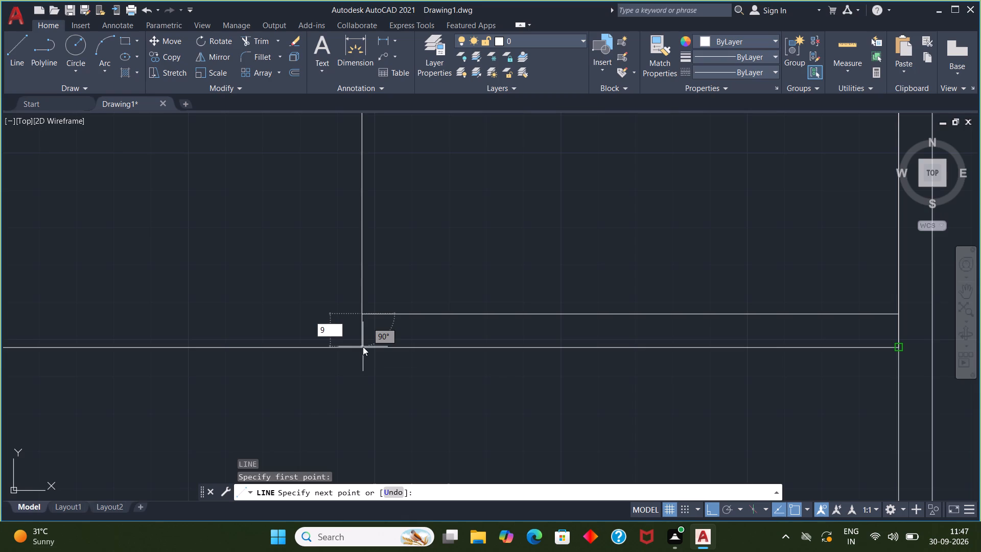
key(shift+quotedbl)
key(Return)
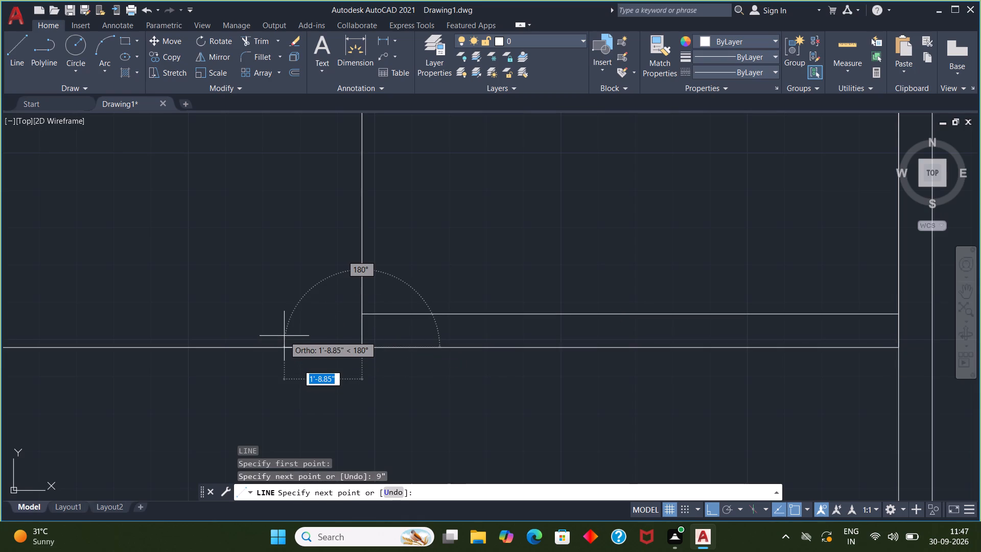
key(4)
key(period)
key(5)
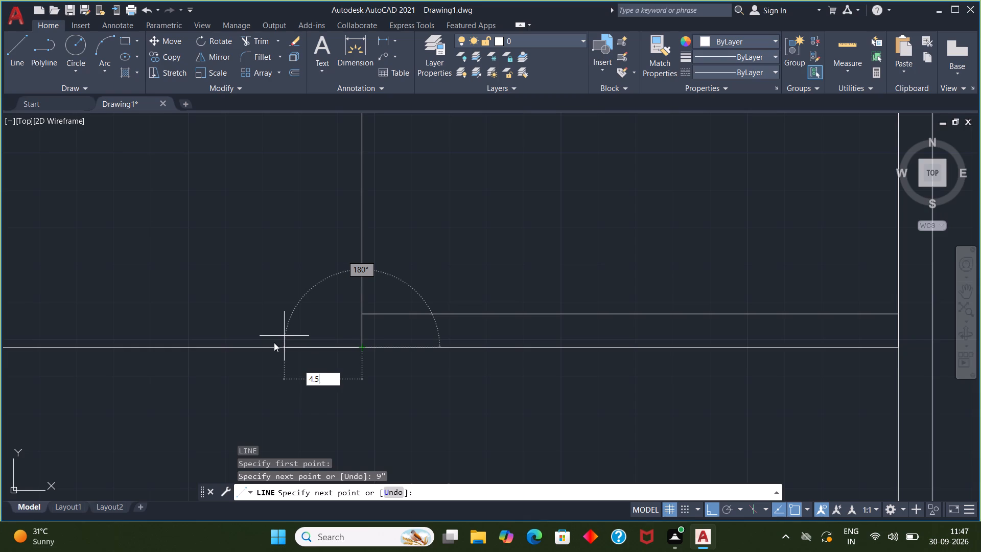
key(shift+quotedbl)
key(Return)
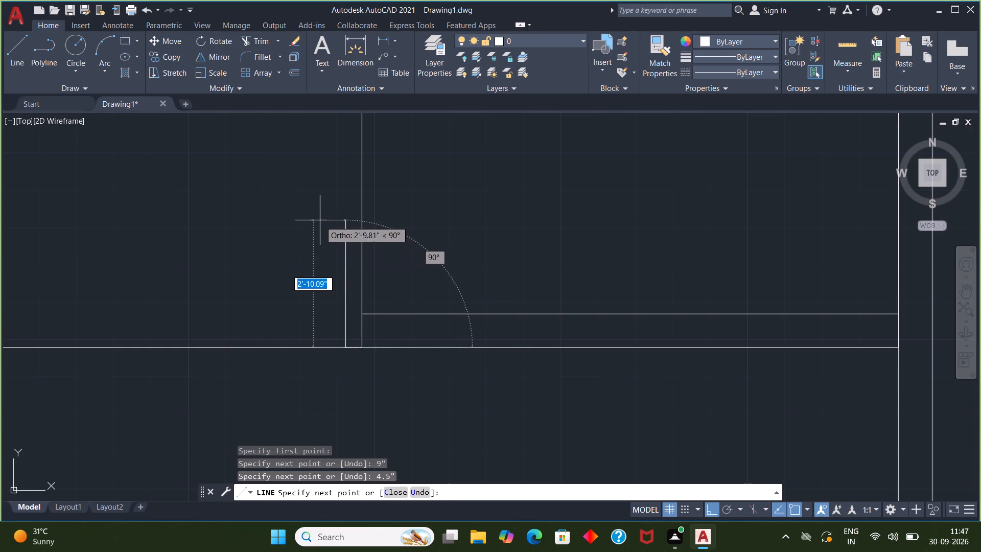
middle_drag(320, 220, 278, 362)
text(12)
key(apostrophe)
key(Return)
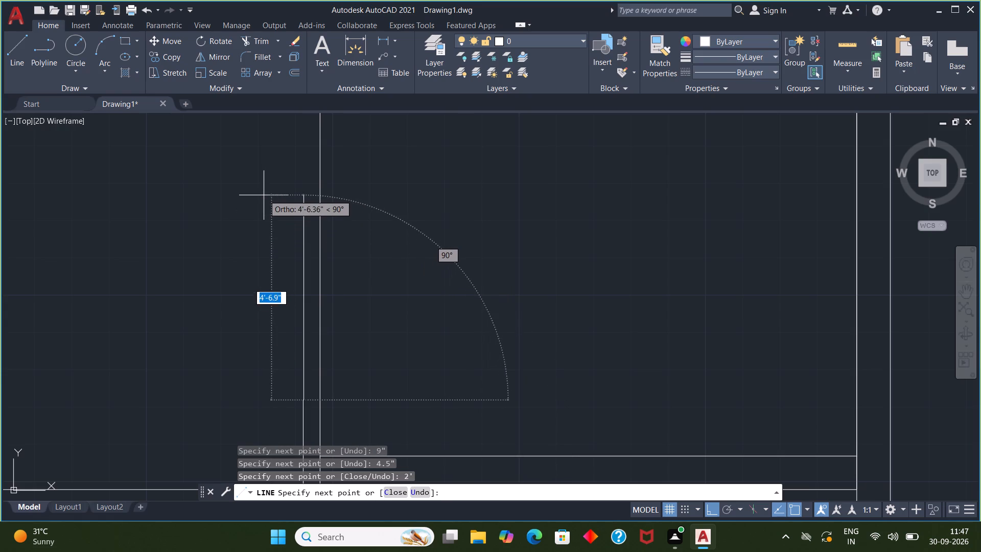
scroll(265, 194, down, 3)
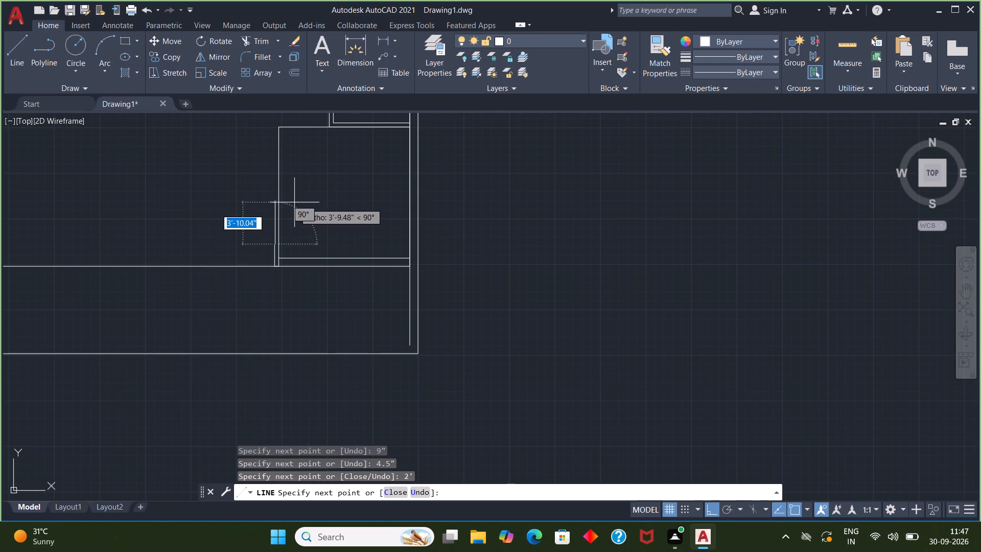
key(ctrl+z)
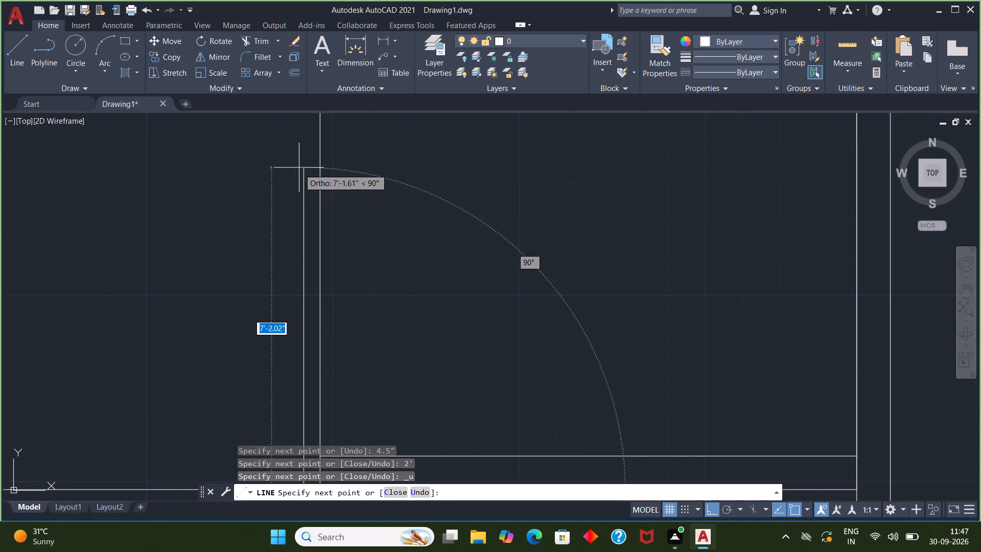
Continue the line 12' up, 15' left and 12' down to outline a room beside the 12' square room.
scroll(299, 163, down, 5)
middle_drag(294, 148, 277, 331)
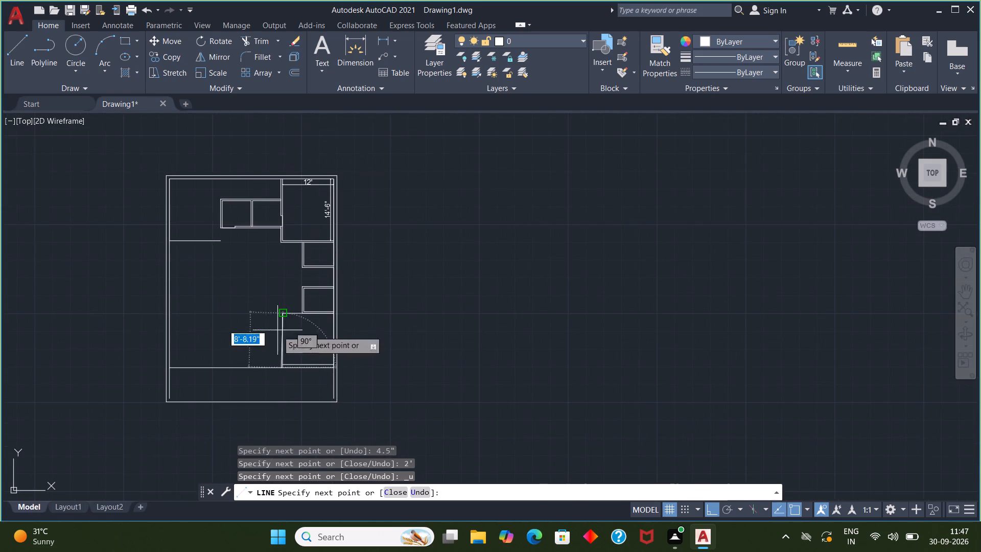
text(12)
key(apostrophe)
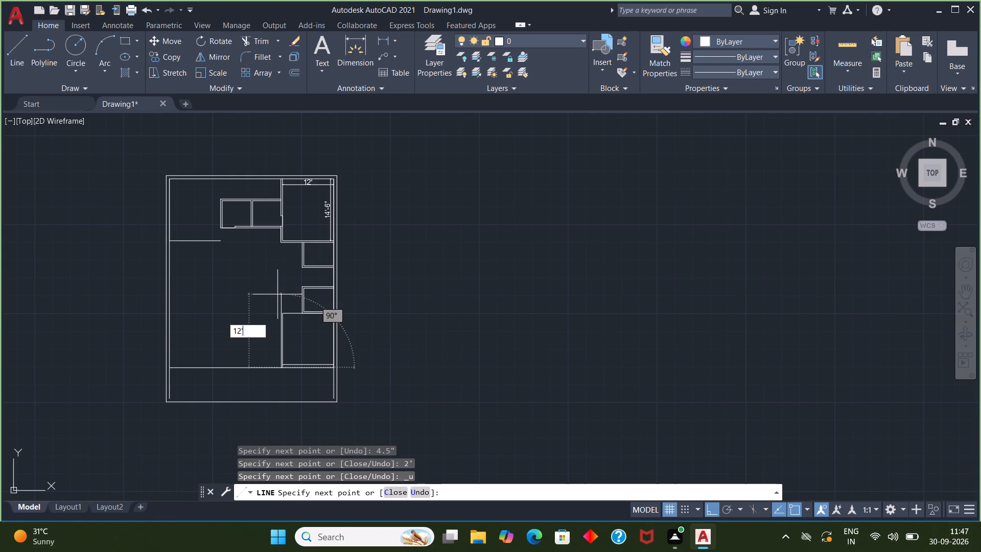
key(Return)
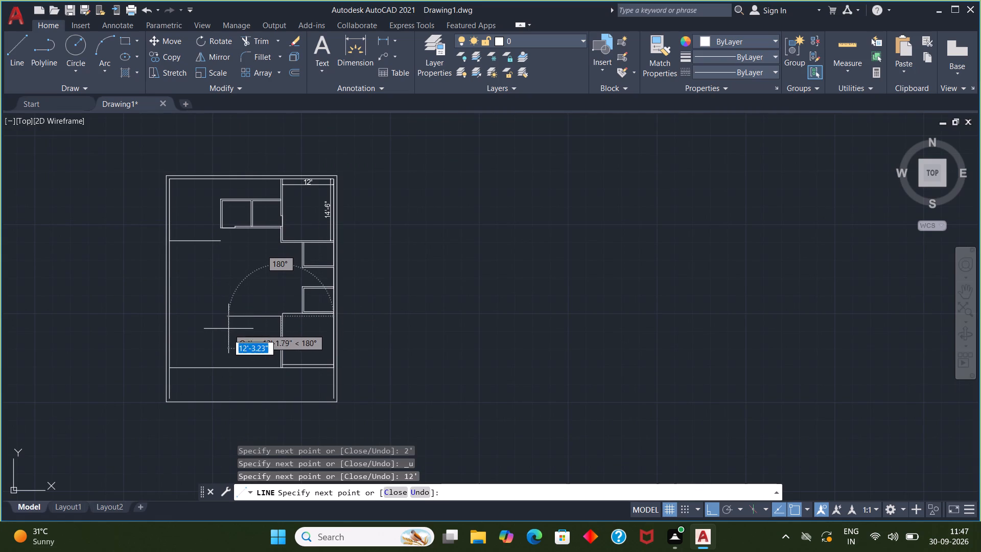
text(15)
key(apostrophe)
key(Return)
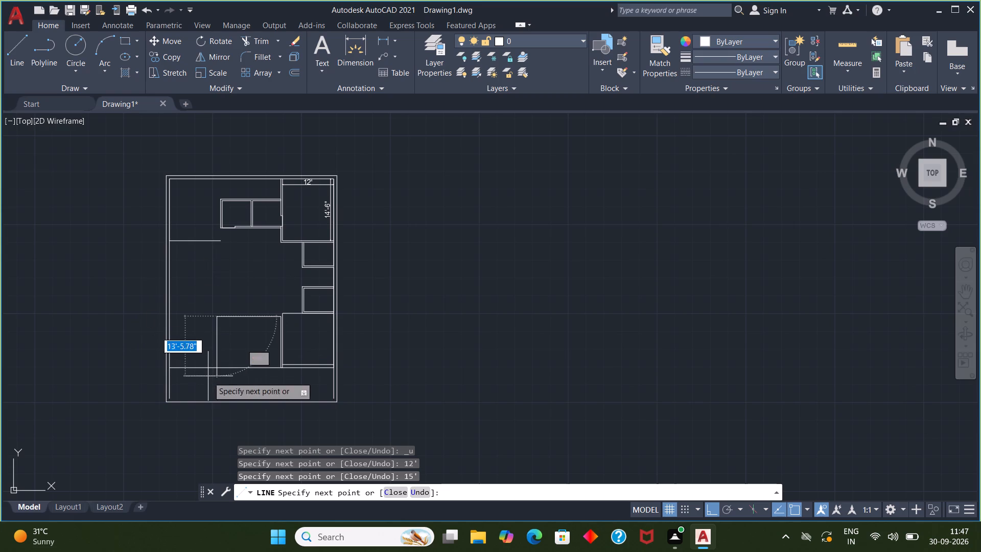
text(12)
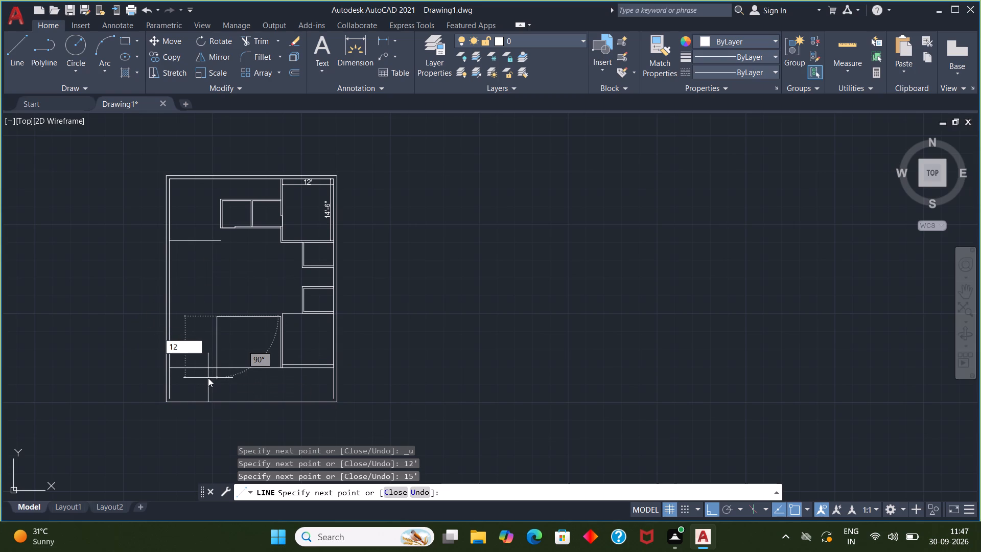
key(apostrophe)
key(Return)
key(Escape)
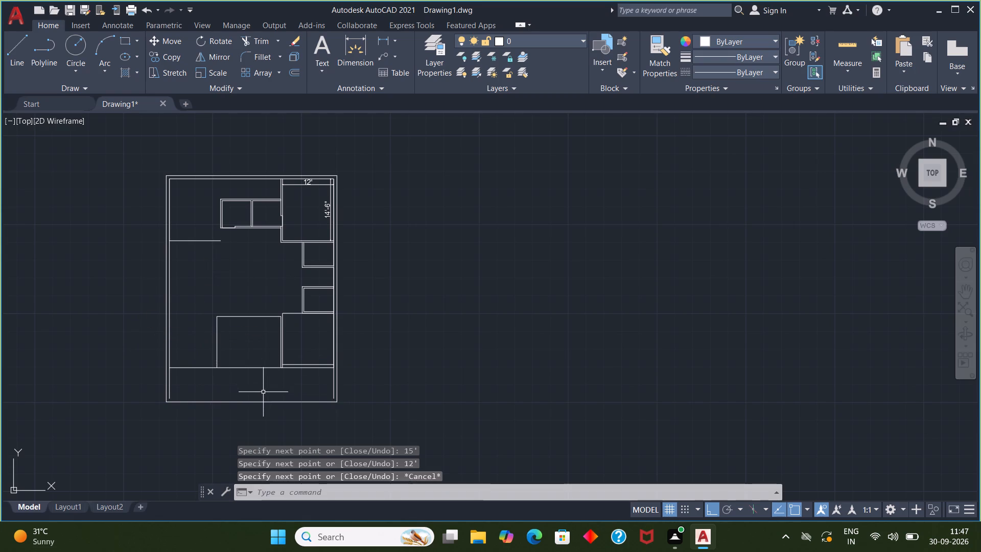
Offset the 15' by 12' room's left wall line 9" outward to the left.
middle_drag(263, 393, 442, 325)
scroll(404, 317, up, 2)
middle_drag(401, 315, 391, 367)
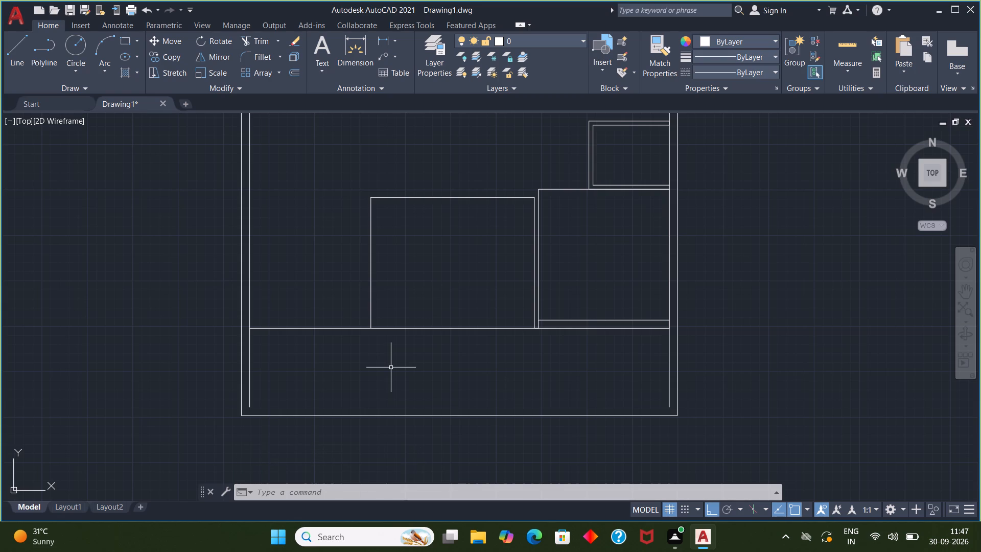
scroll(348, 380, down, 1)
middle_drag(348, 379, 343, 381)
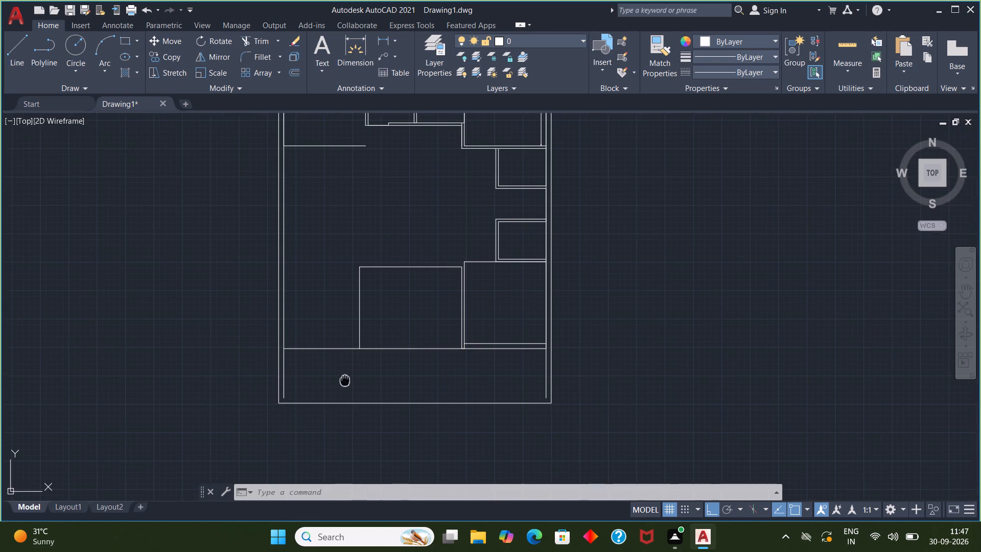
middle_drag(343, 381, 335, 392)
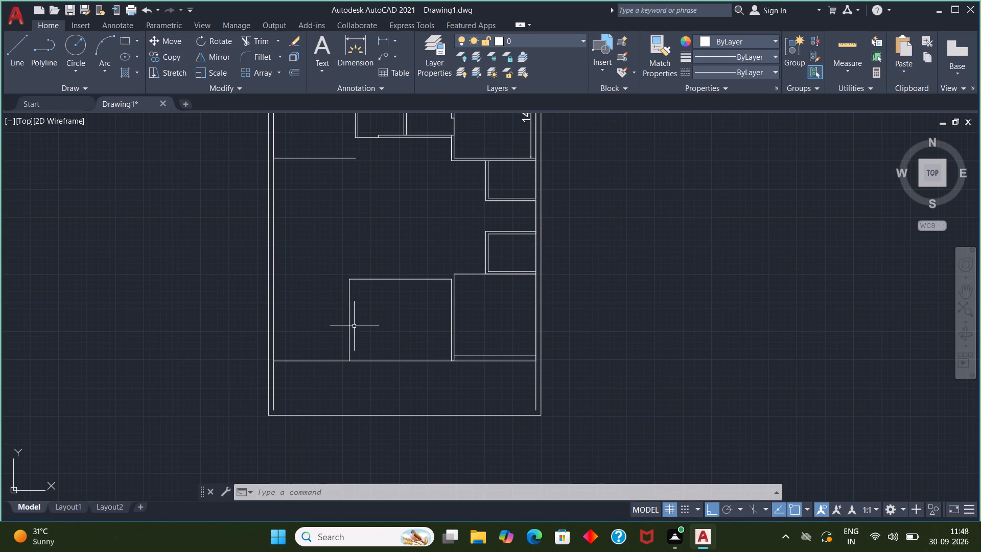
key(o)
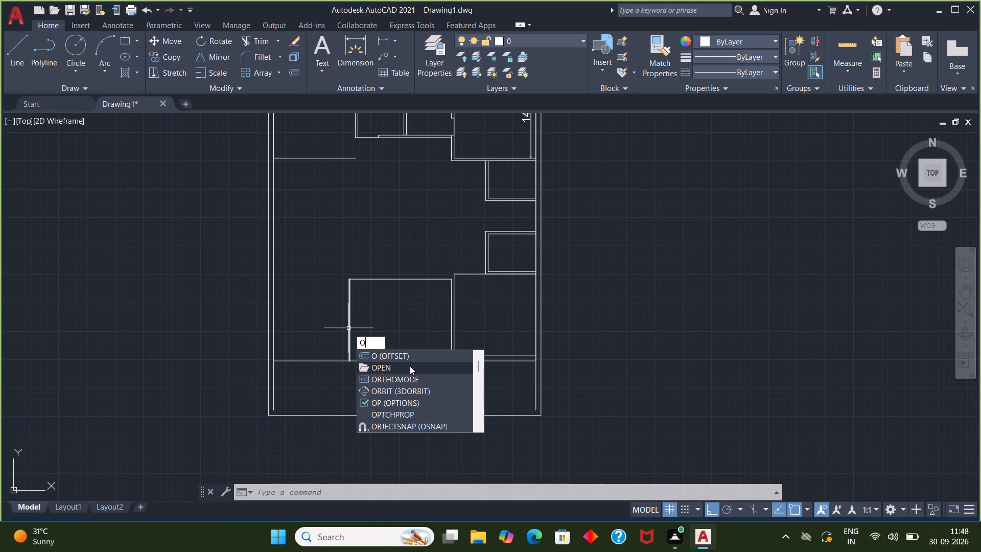
click(411, 358)
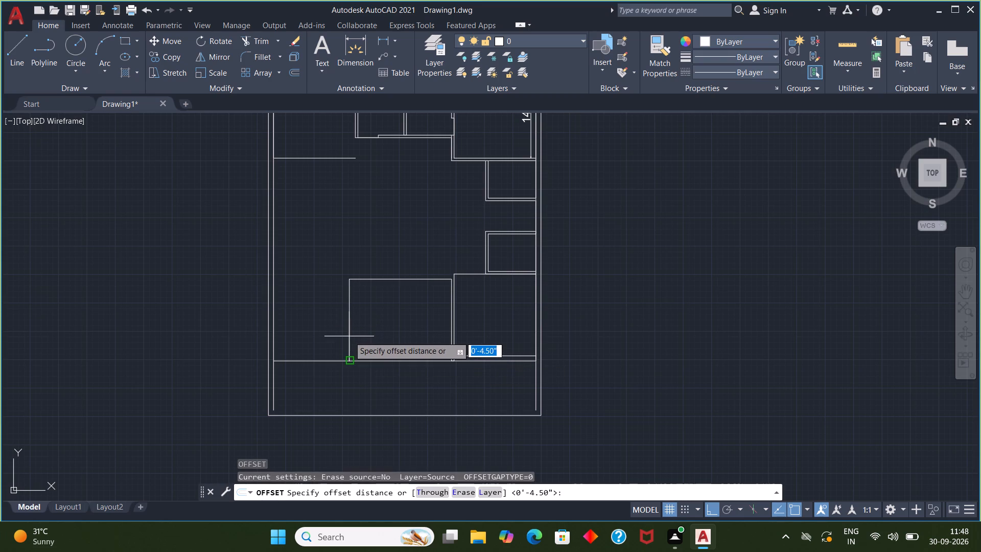
click(349, 336)
key(9)
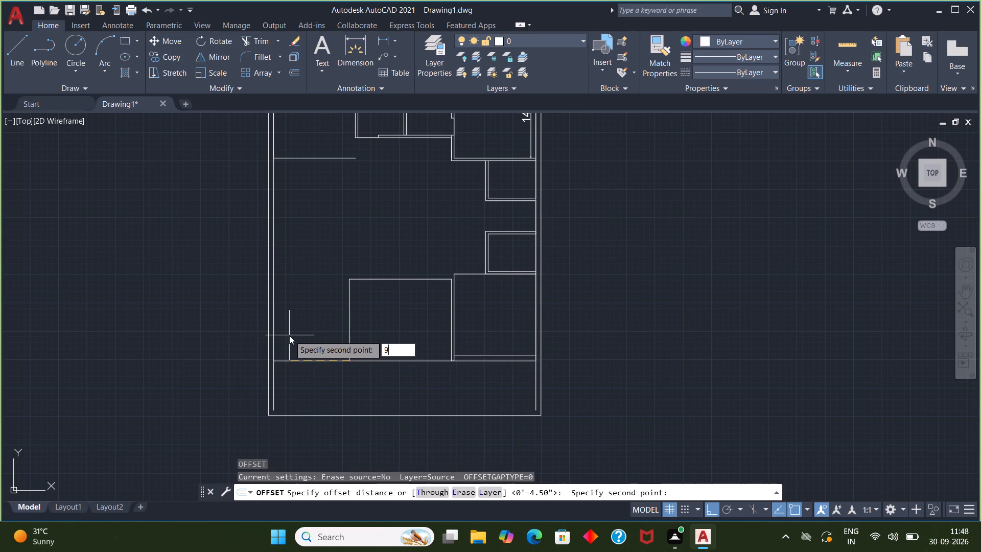
key(shift+quotedbl)
key(Return)
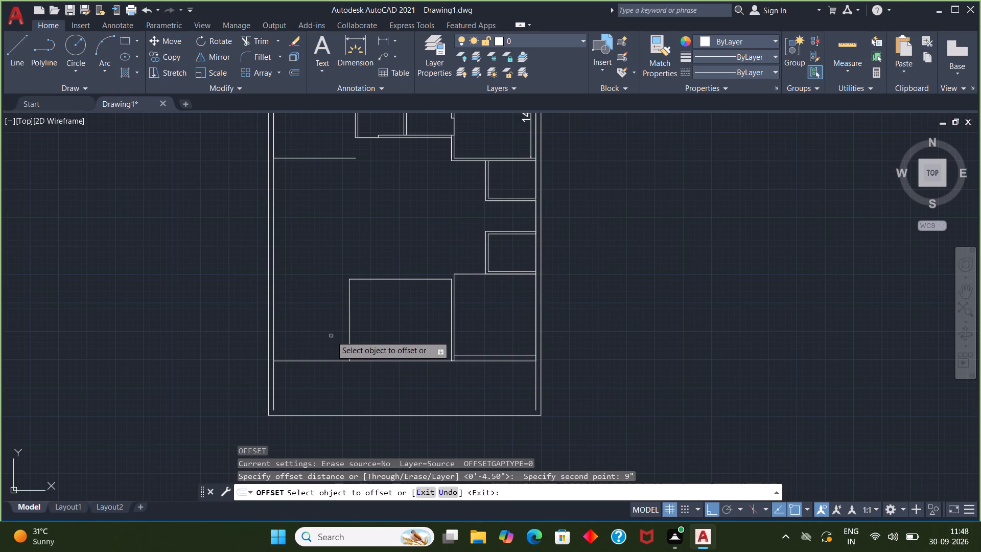
click(350, 333)
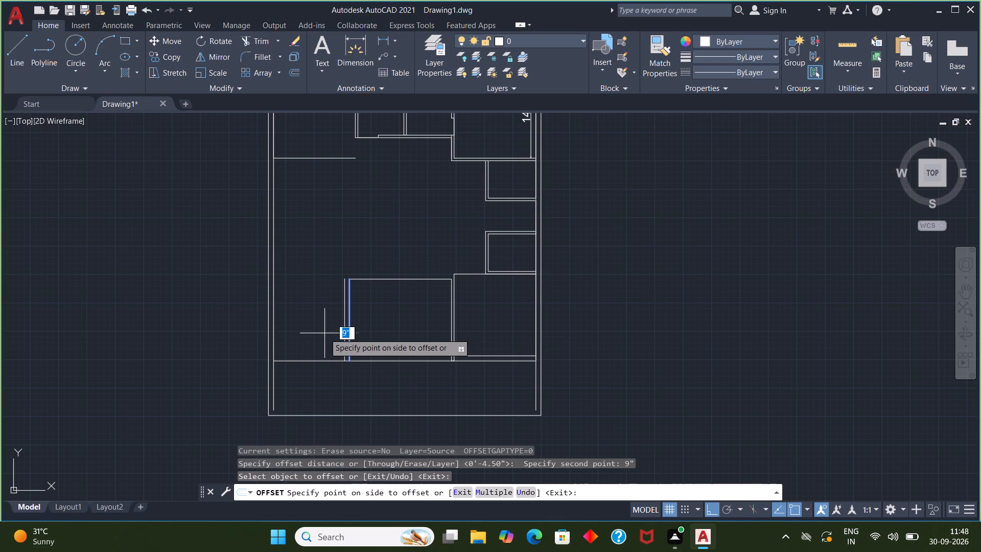
key(9)
key(shift+quotedbl)
key(Return)
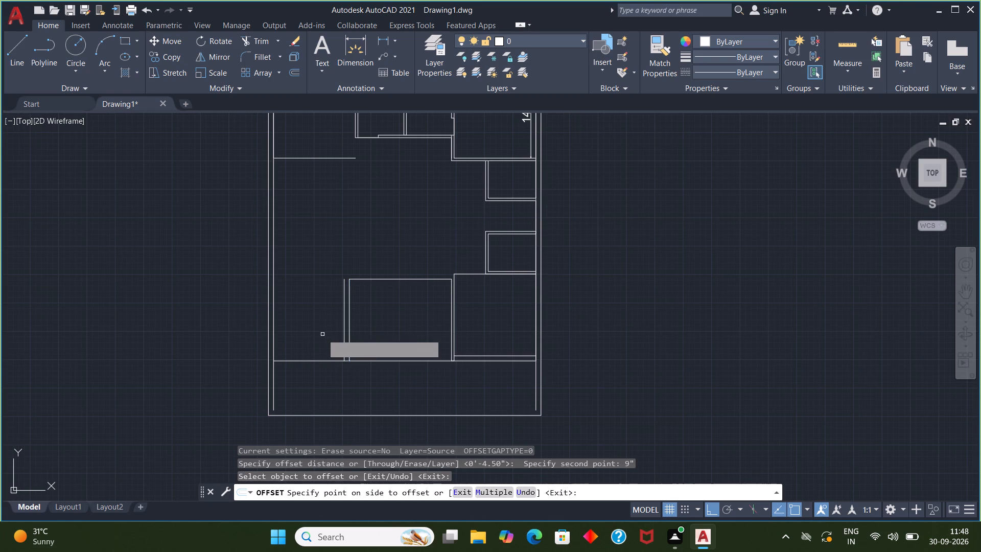
key(Escape)
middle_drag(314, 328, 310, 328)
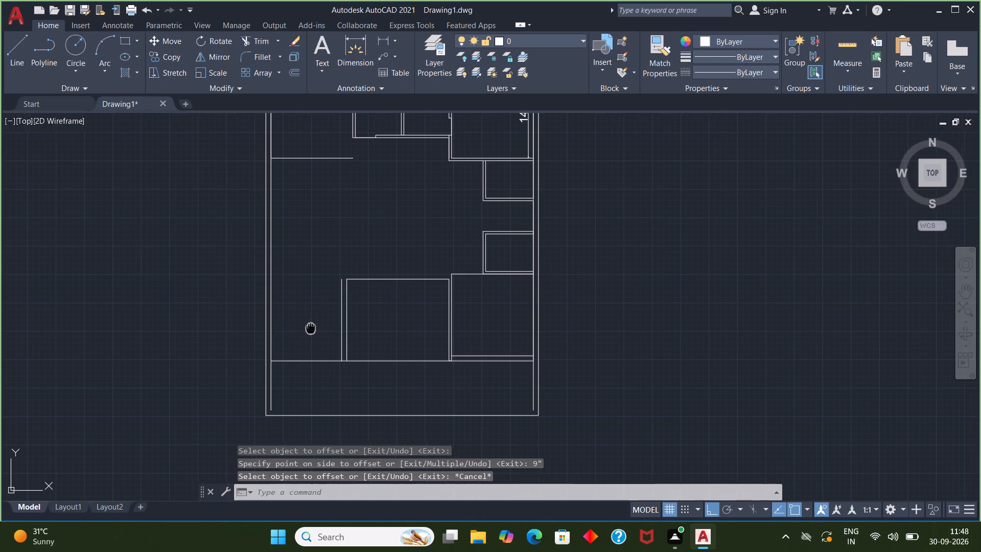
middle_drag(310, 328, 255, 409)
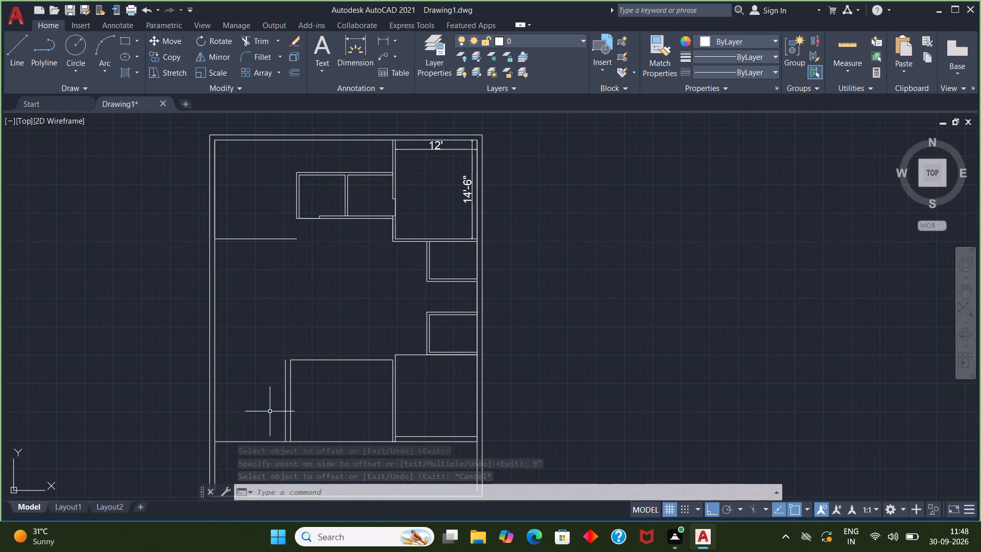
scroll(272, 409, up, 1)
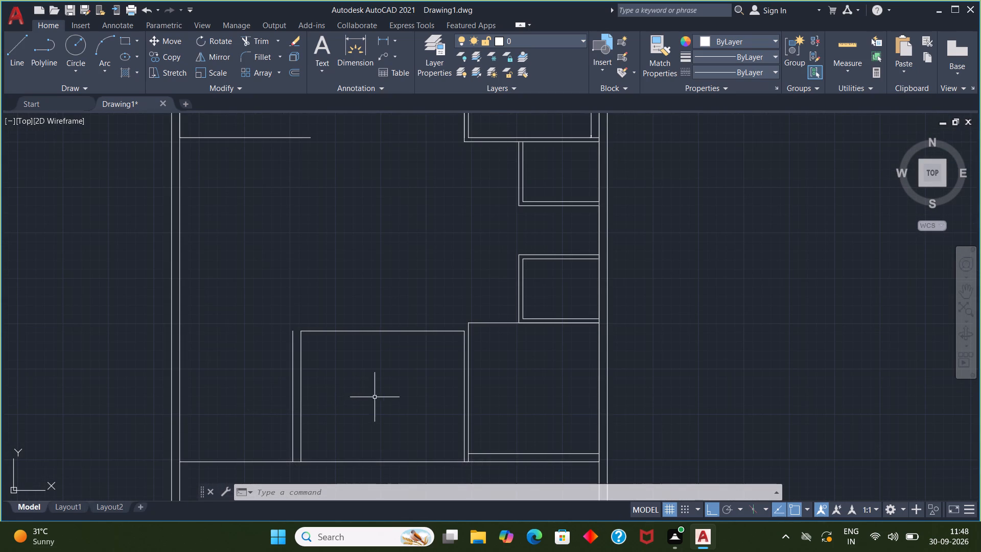
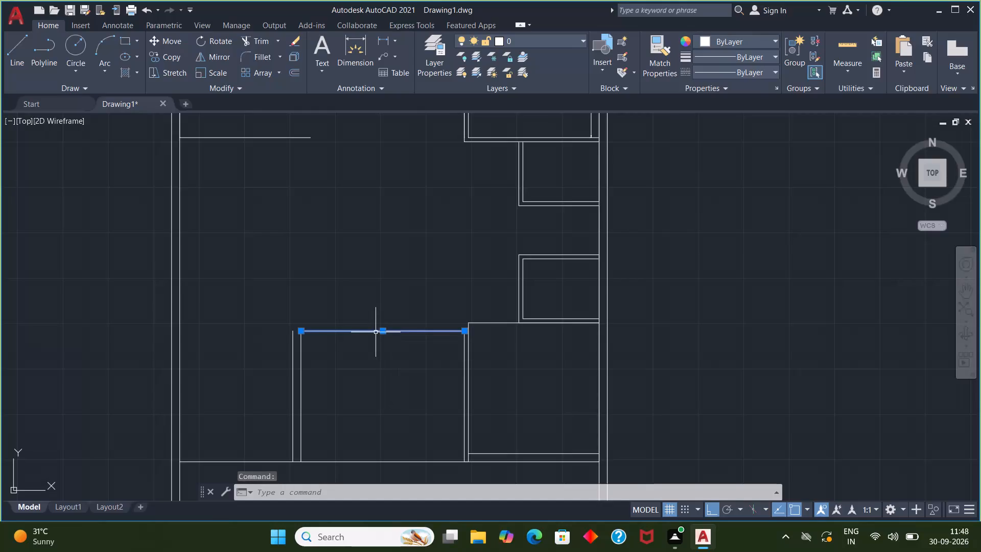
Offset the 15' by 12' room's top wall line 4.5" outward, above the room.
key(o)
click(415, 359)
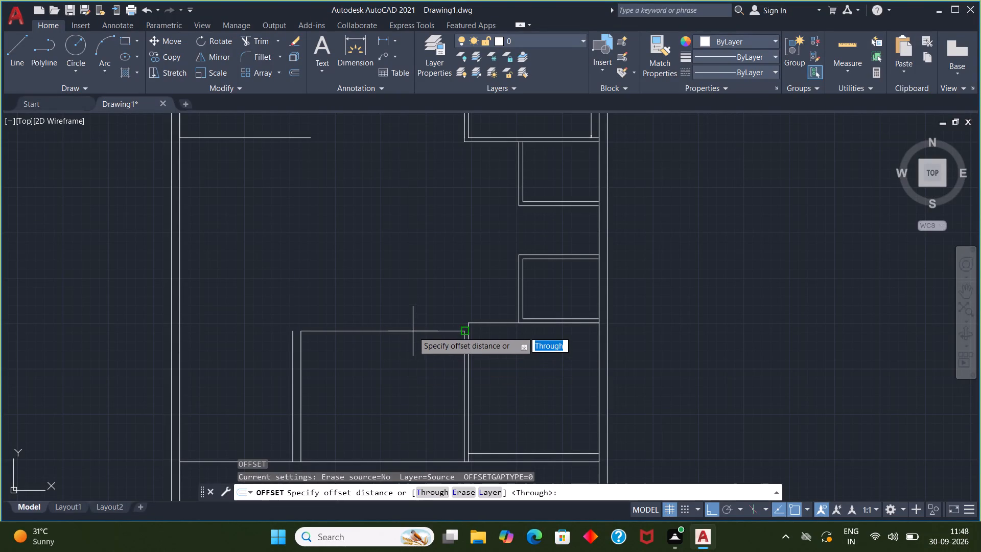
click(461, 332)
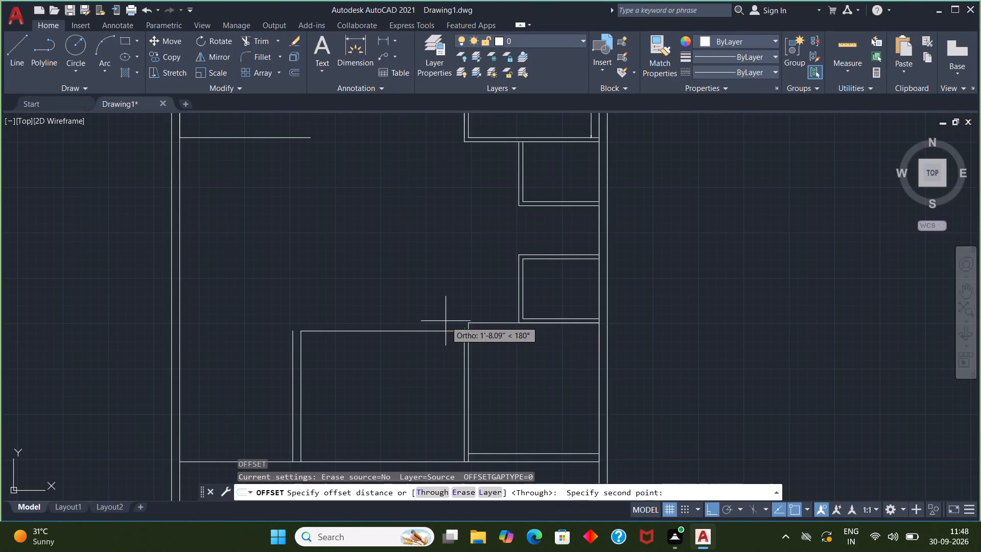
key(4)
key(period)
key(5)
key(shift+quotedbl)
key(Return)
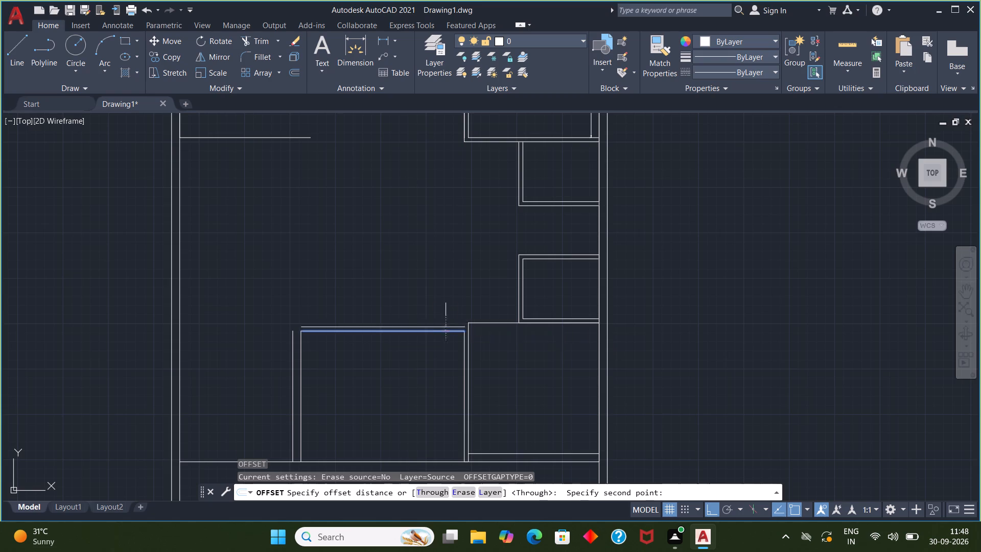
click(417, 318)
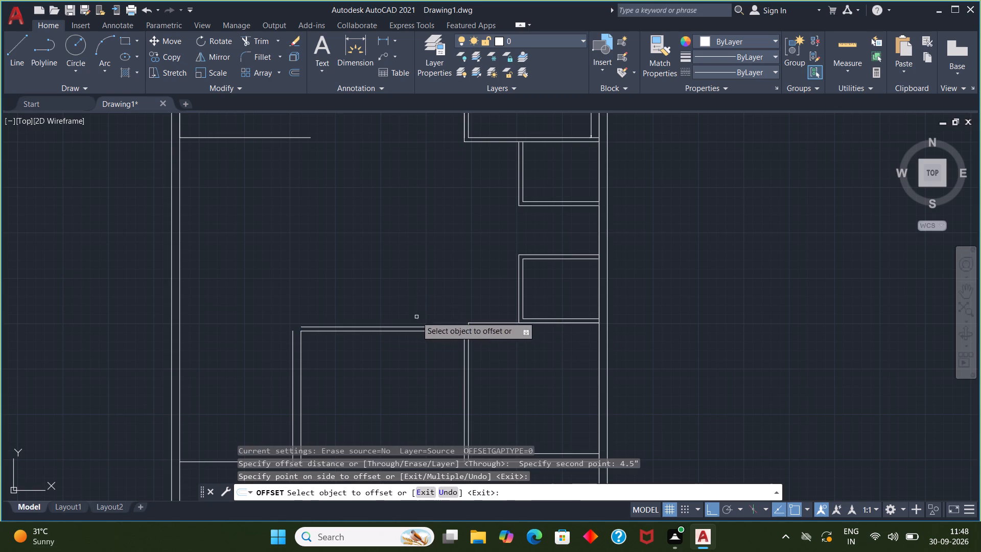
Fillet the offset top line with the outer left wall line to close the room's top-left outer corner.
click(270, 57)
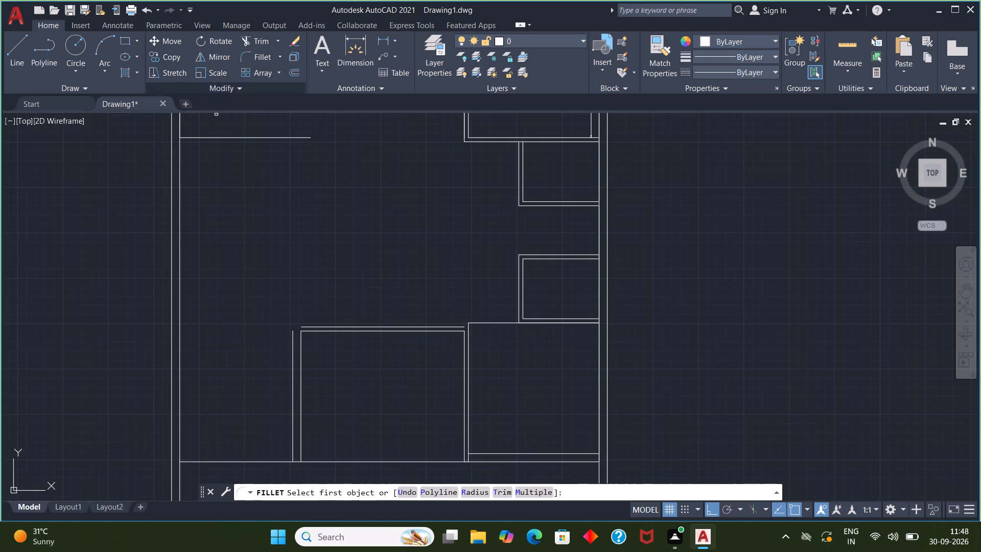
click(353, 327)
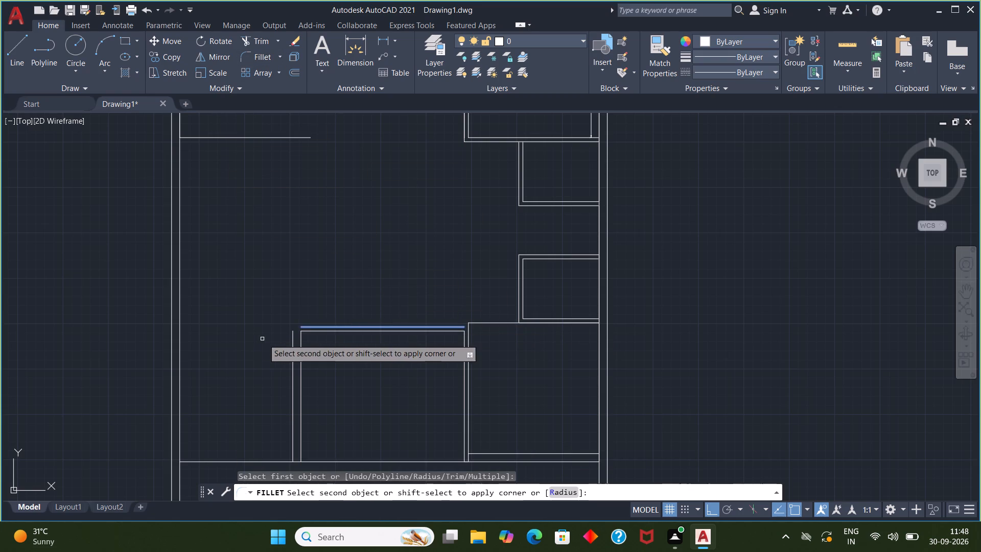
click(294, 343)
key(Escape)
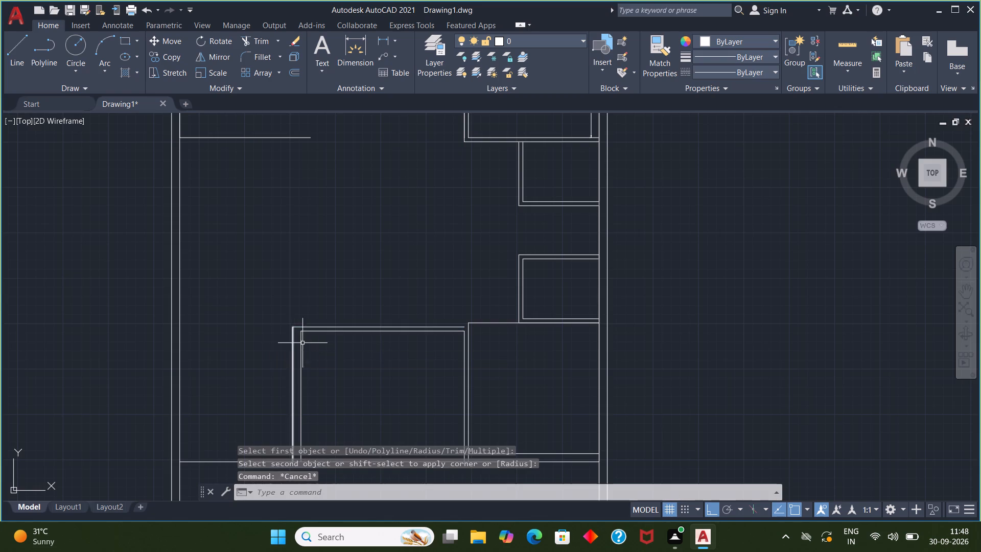
Erase the 15' by 12' room's inner and outer top and left wall lines and its right wall line.
middle_drag(364, 368, 359, 334)
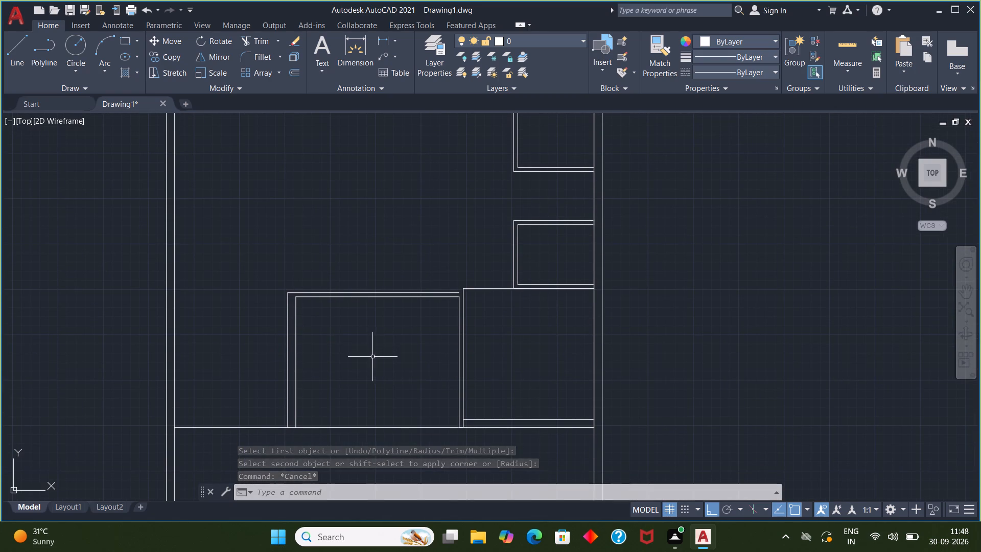
scroll(373, 357, up, 2)
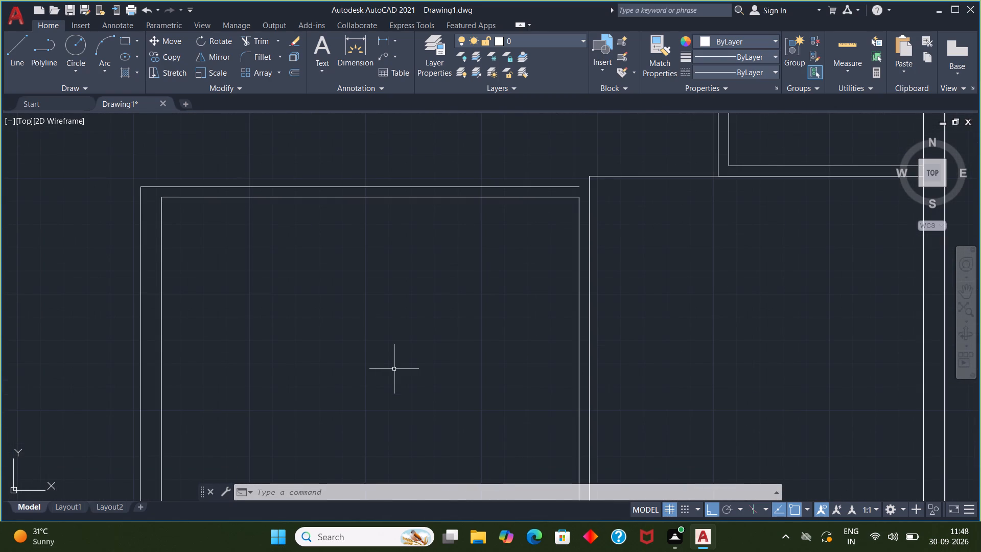
scroll(395, 369, down, 1)
middle_drag(434, 445, 435, 396)
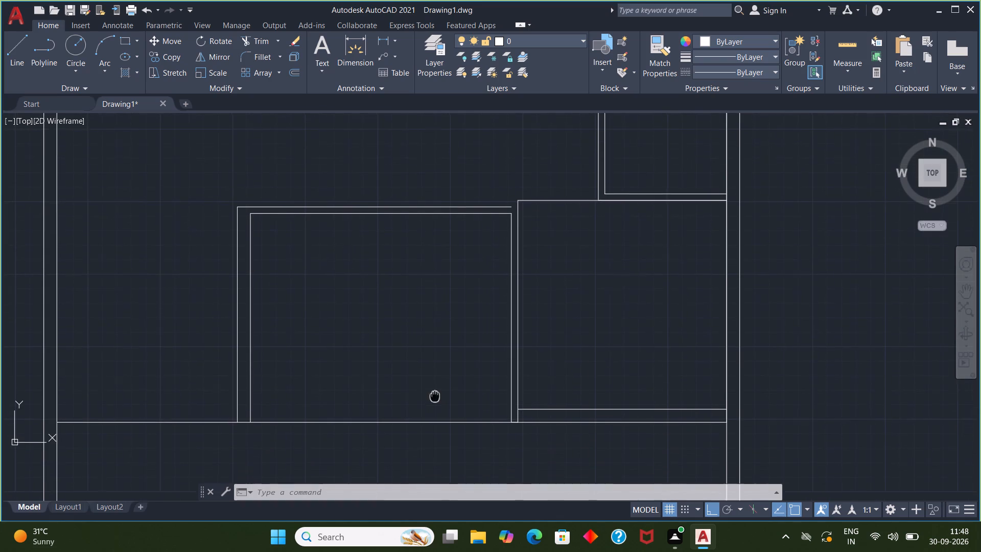
middle_drag(435, 396, 436, 395)
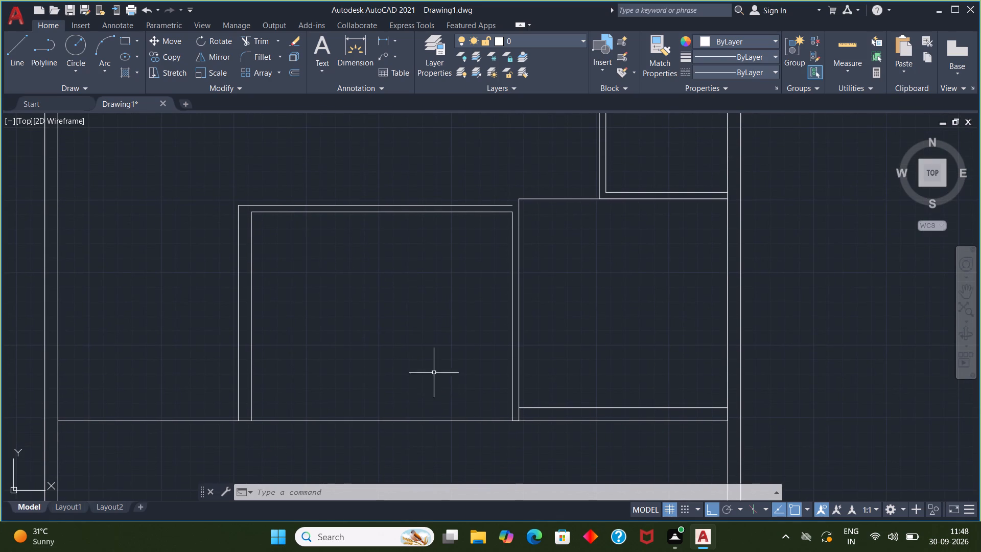
click(425, 210)
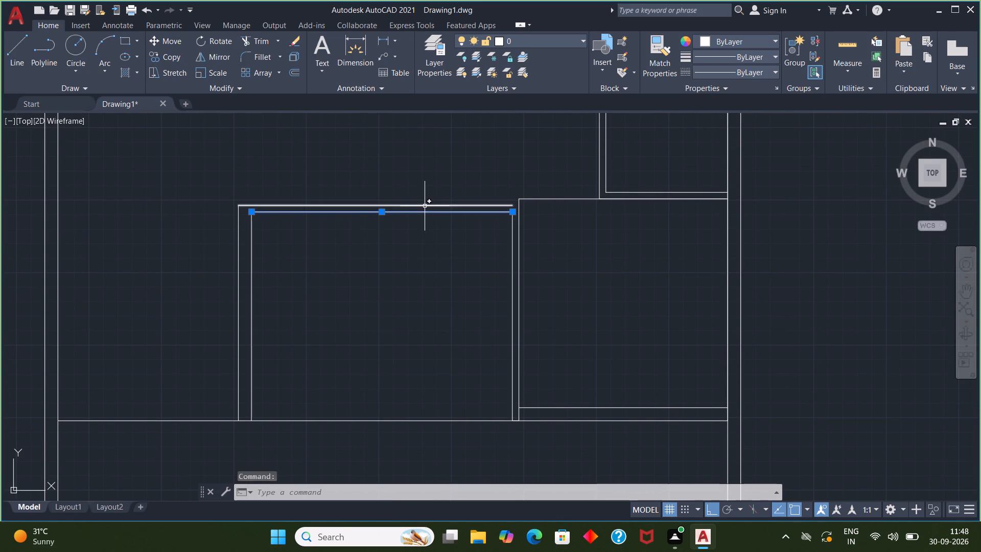
click(425, 203)
click(252, 279)
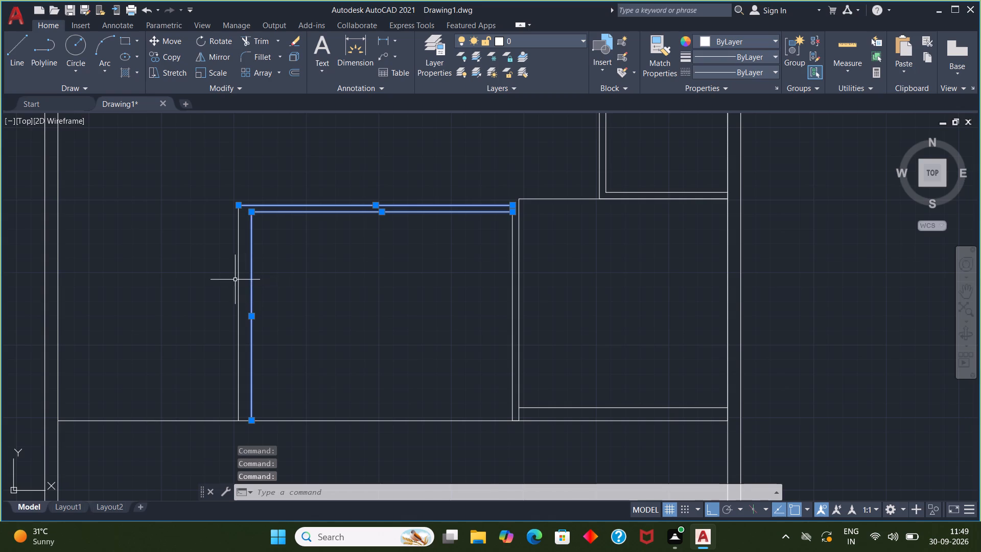
click(233, 280)
click(240, 275)
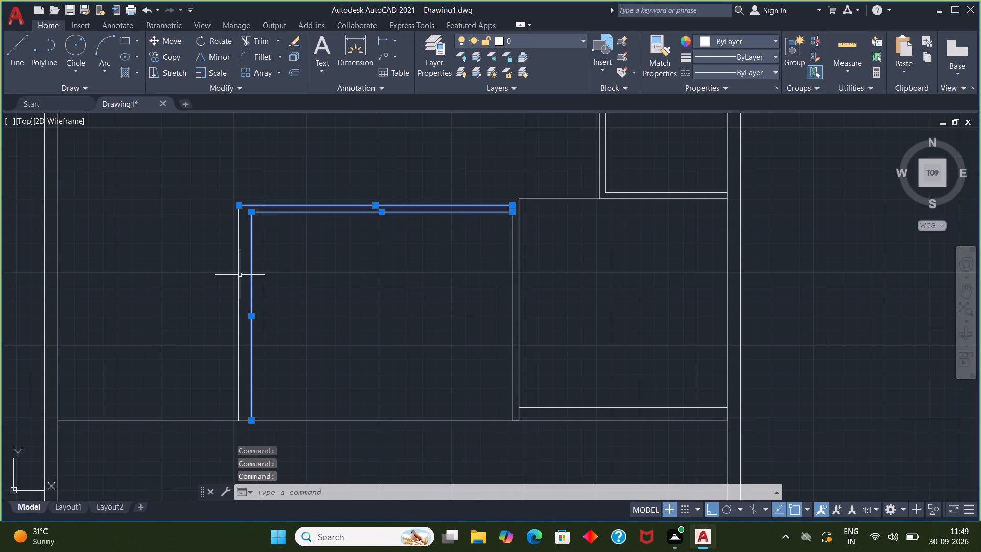
click(239, 272)
key(Delete)
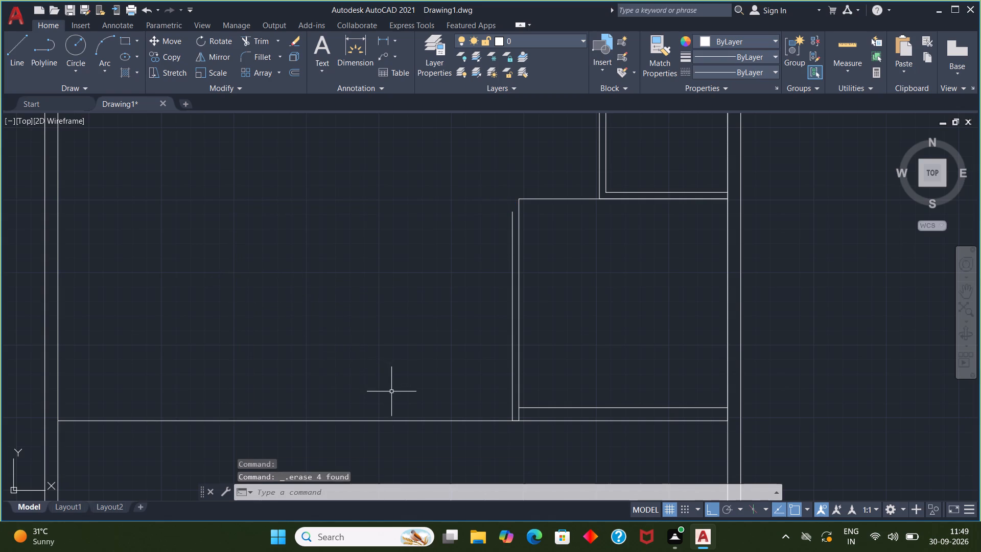
click(511, 347)
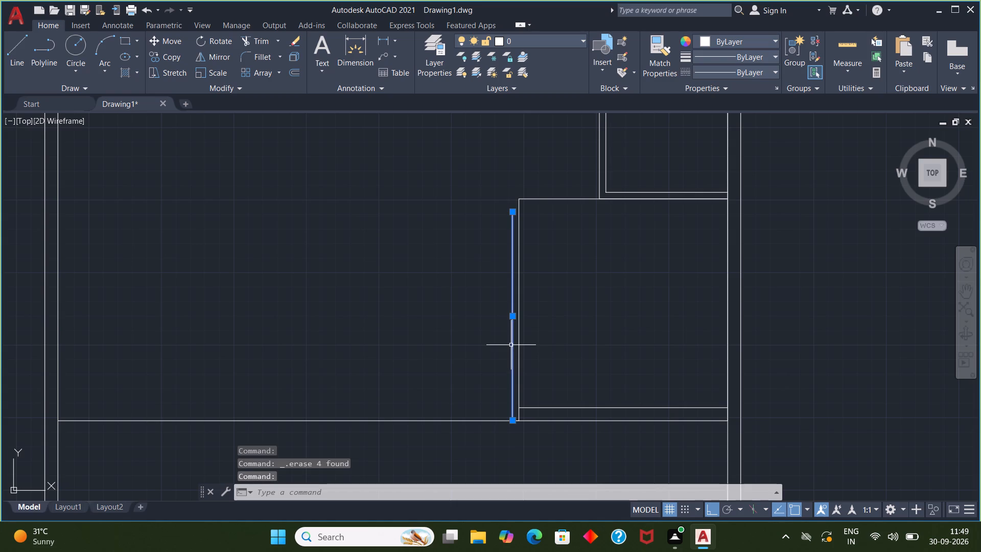
key(Delete)
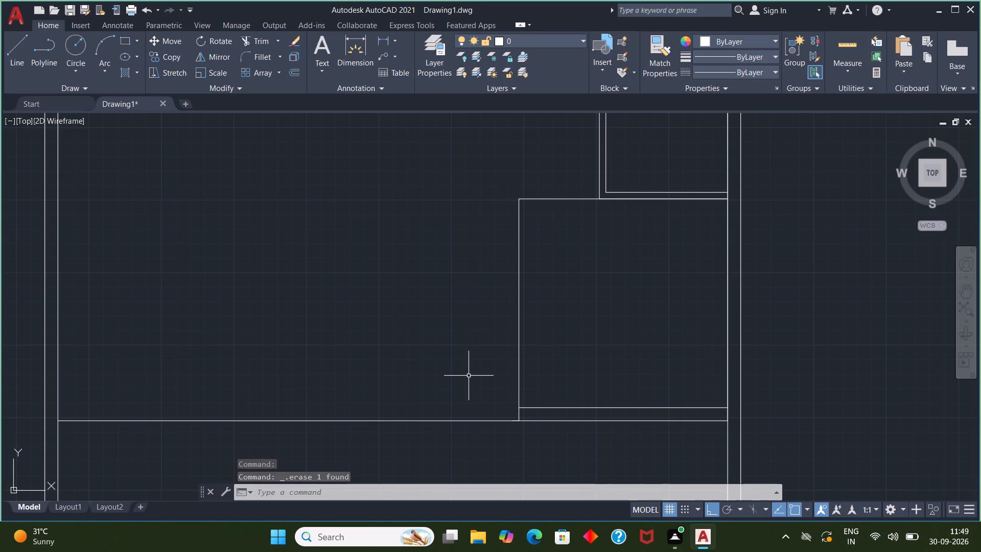
Draw a horizontal line about 29'-1" left from the 12' square room's inner bottom-left corner, past the left outer wall.
key(l)
key(Return)
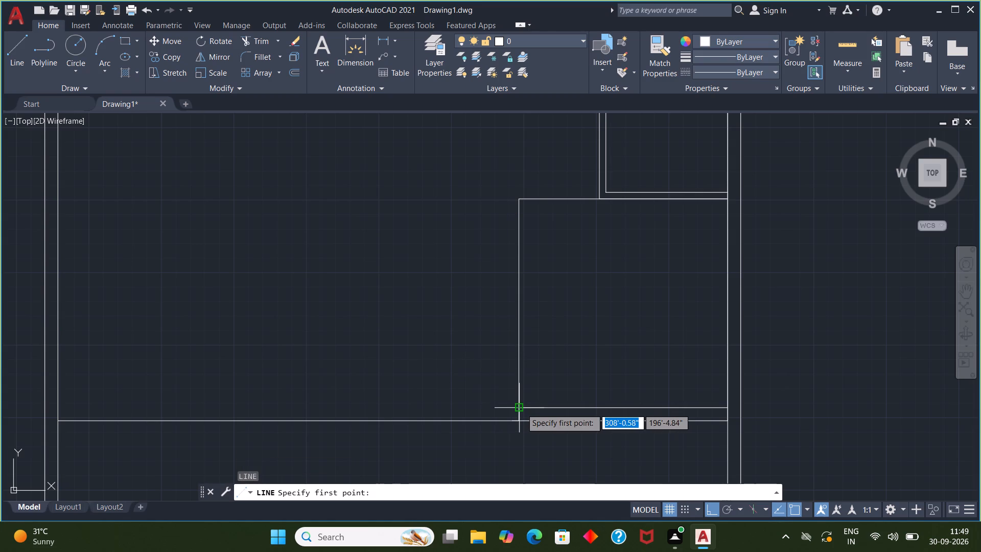
click(521, 408)
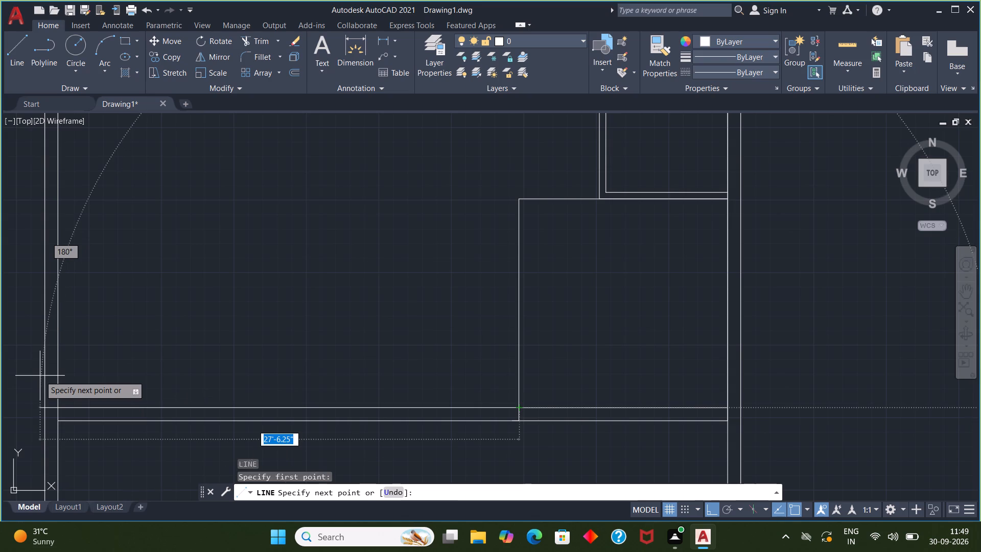
click(13, 364)
key(Escape)
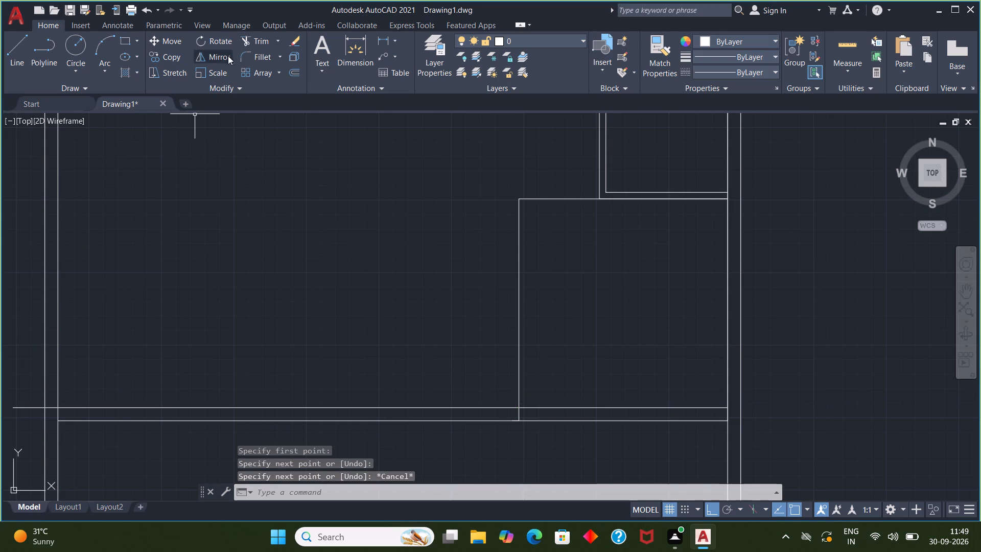
Trim the new horizontal line back to the inner face of the left outer wall.
click(265, 40)
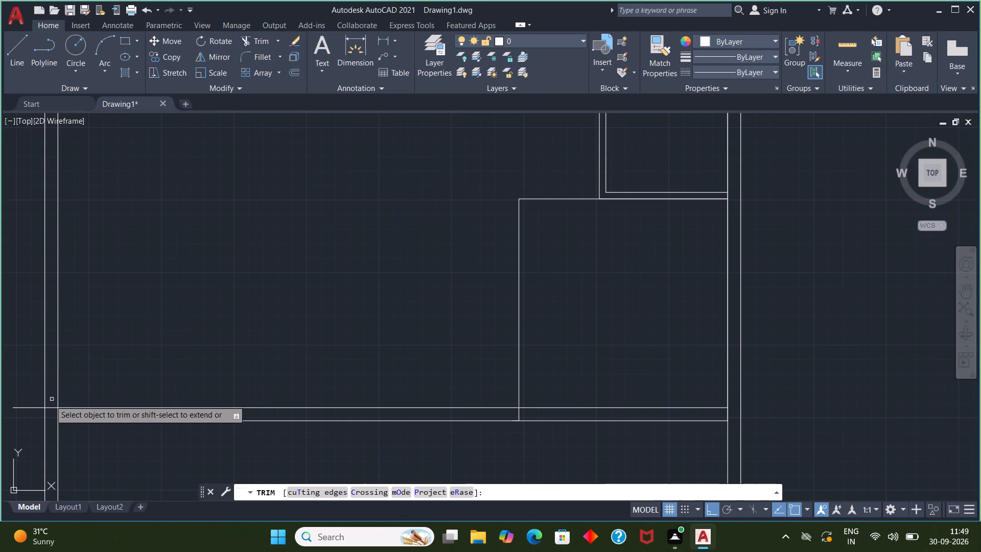
click(51, 408)
click(21, 407)
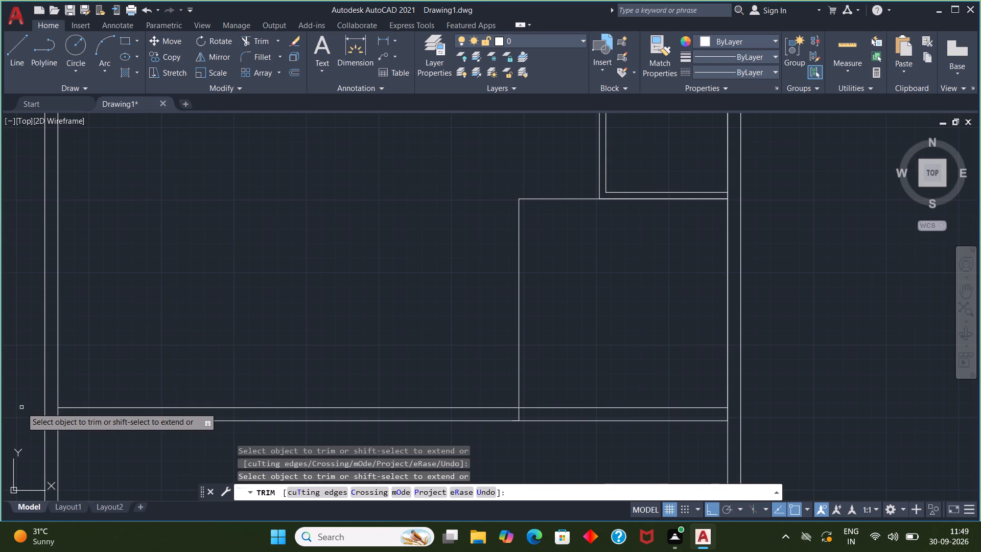
key(Escape)
Trim the short piece of the 12' square room's left wall line lying between the two bottom wall lines.
middle_drag(147, 442, 131, 423)
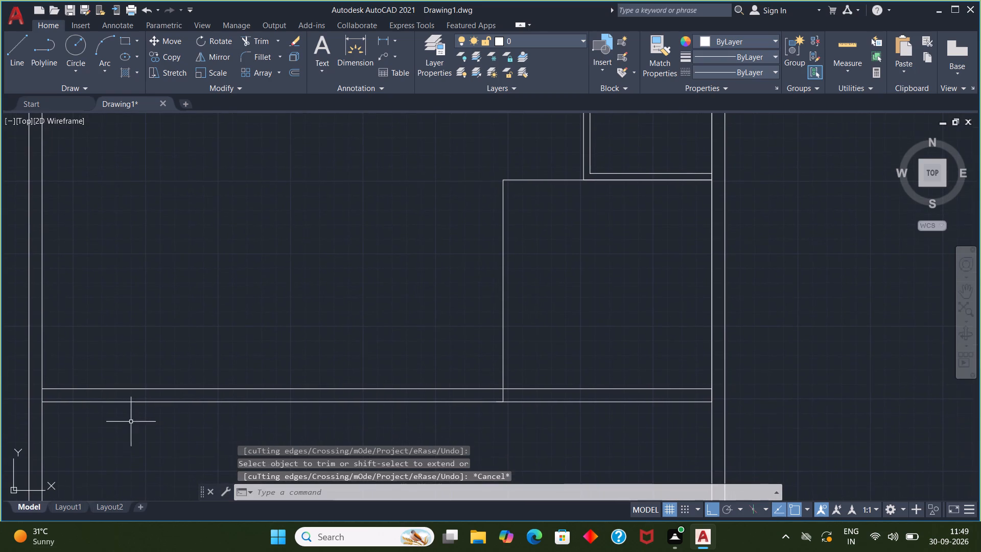
click(254, 38)
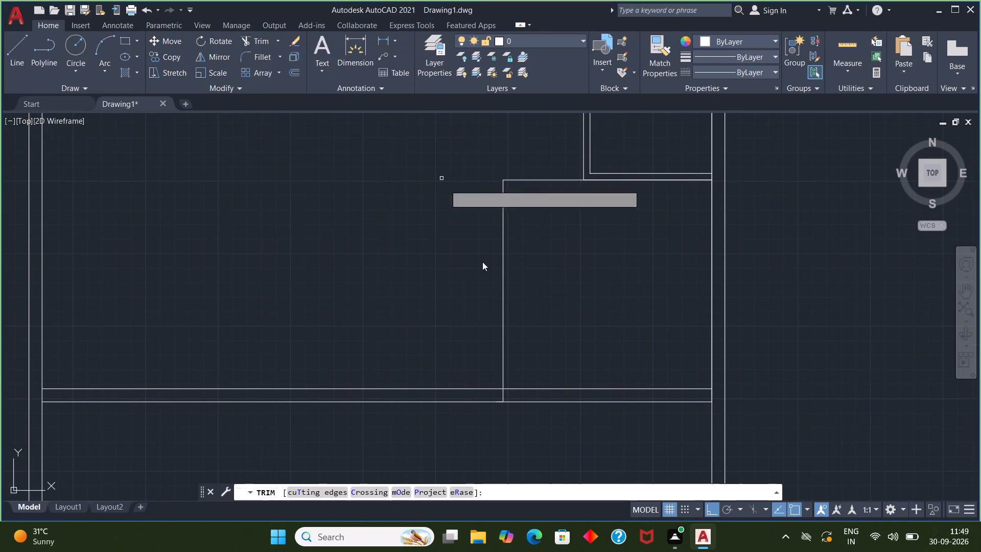
click(503, 397)
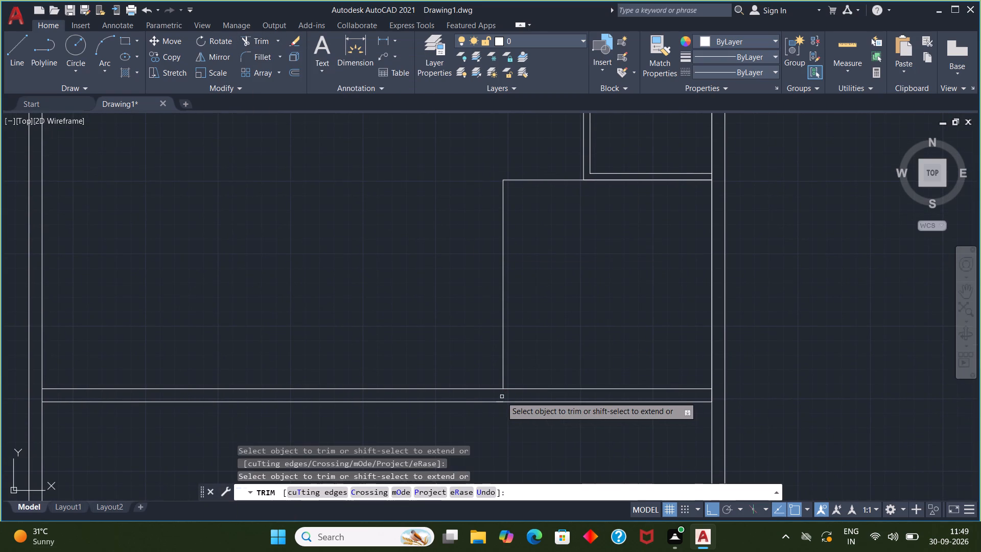
key(Escape)
Draw connected lines from the 12' square room's inner bottom-left corner: 4.5" left, 12' up, 15' left and 12' down.
middle_drag(539, 319, 538, 324)
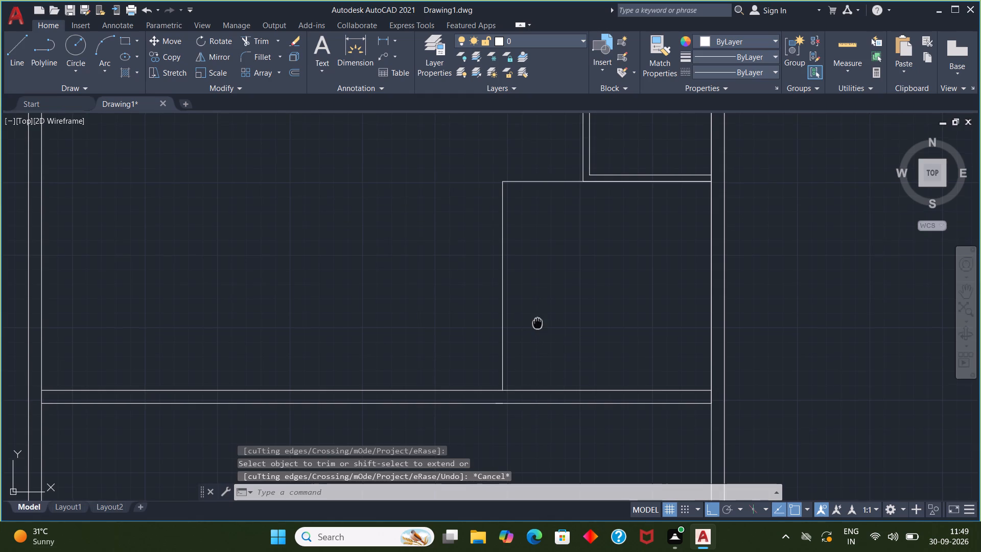
middle_drag(538, 324, 536, 334)
key(l)
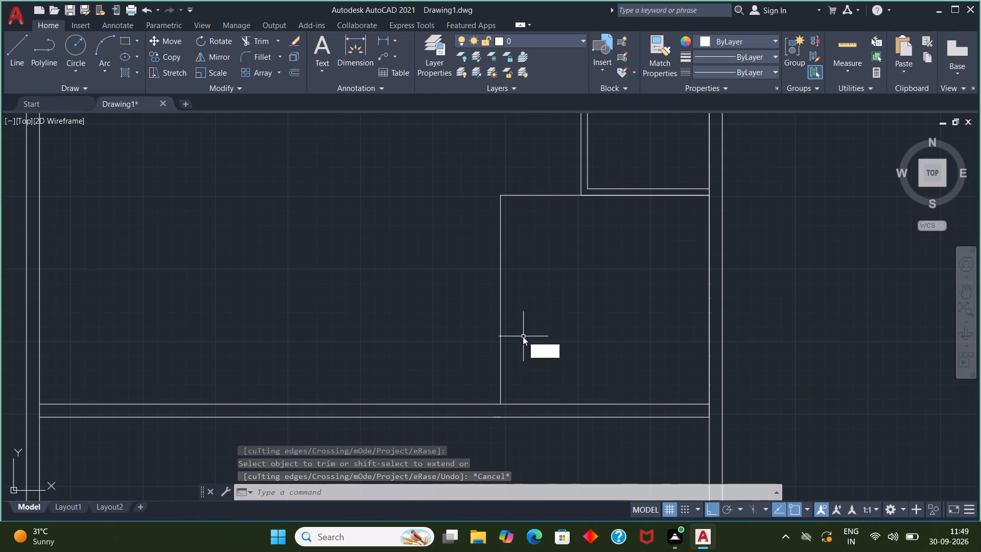
key(Return)
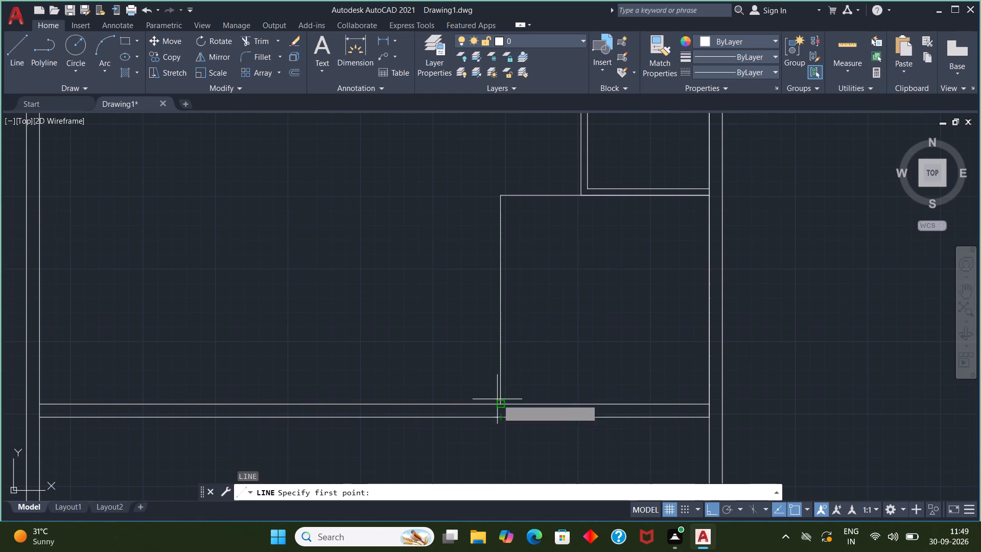
click(500, 402)
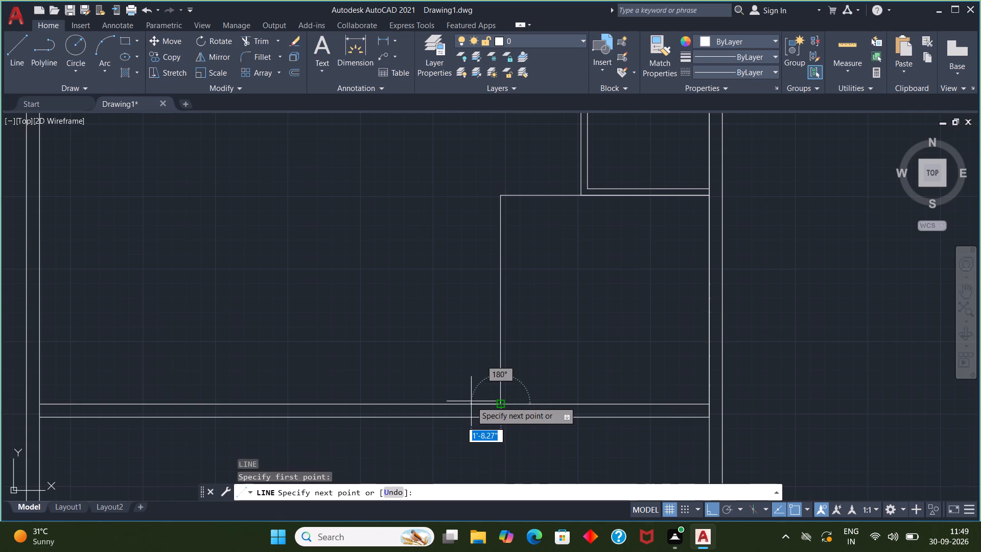
text(4.5)
key(shift+quotedbl)
key(Return)
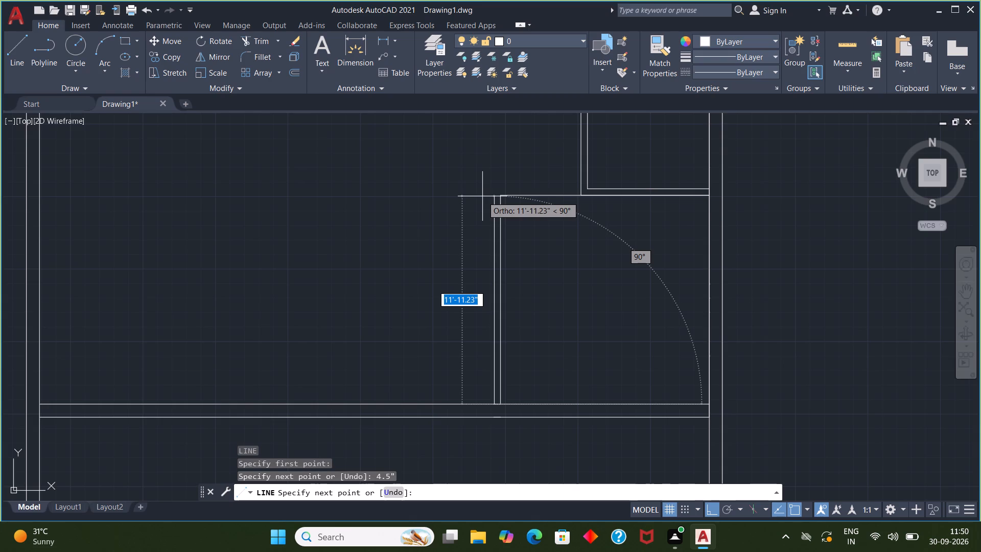
text(12)
key(apostrophe)
key(Return)
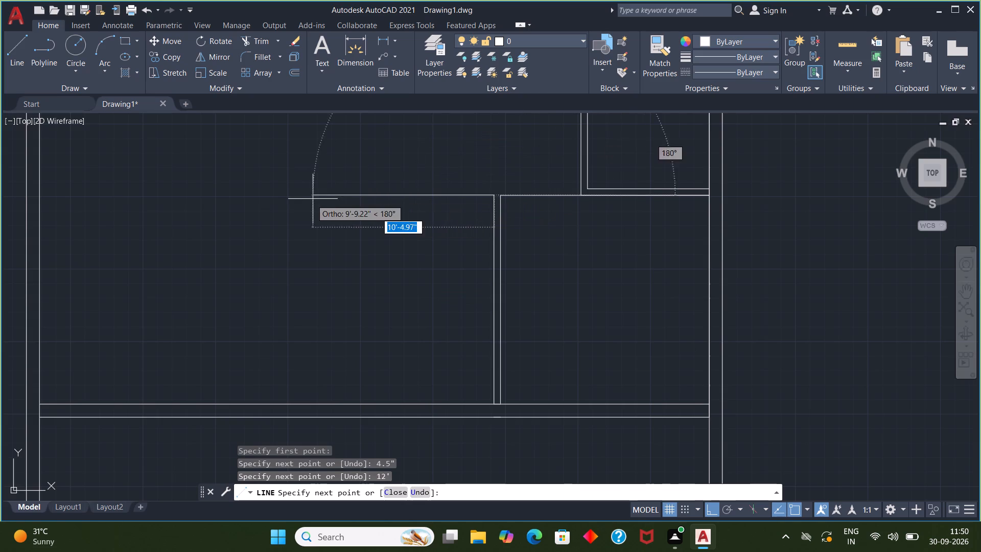
text(15')
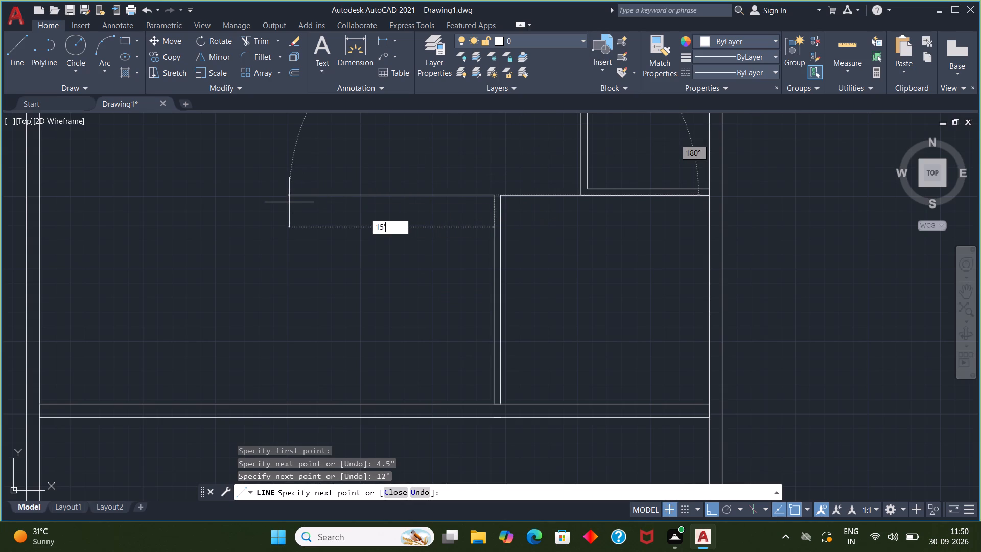
key(Return)
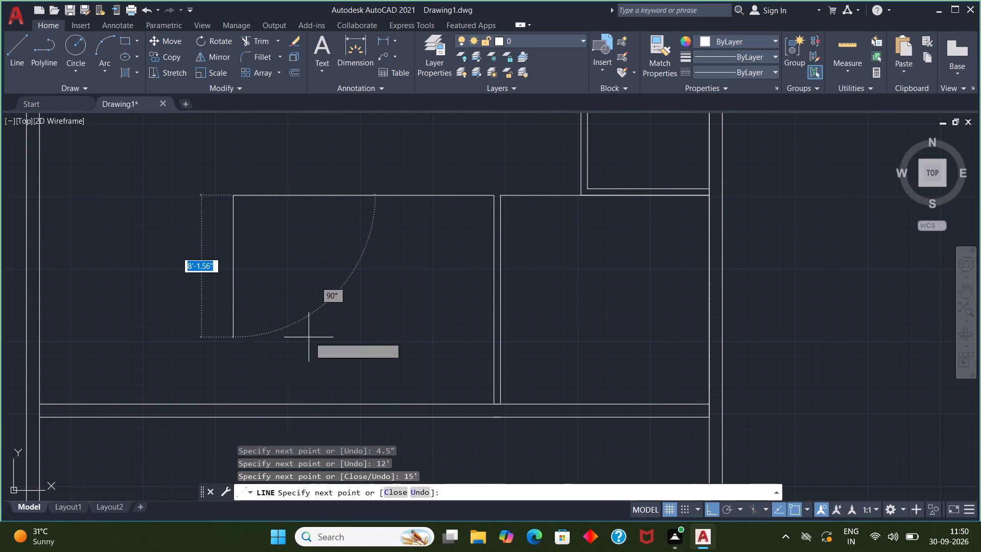
text(12')
key(Return)
key(Escape)
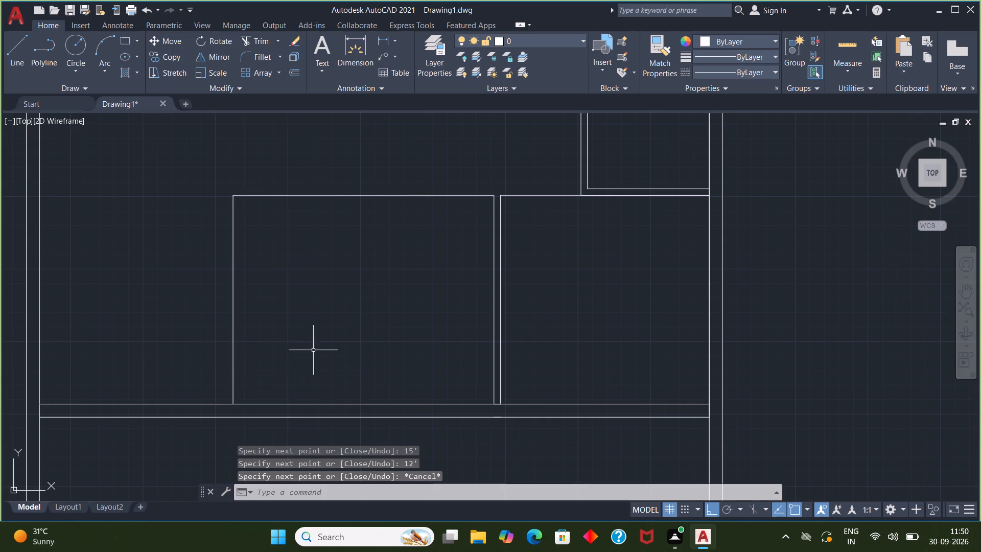
Draw a horizontal line about 22'-3" left from the lower small room's inner bottom-left corner, past the 15' by 12' room's left side.
middle_drag(326, 334, 324, 354)
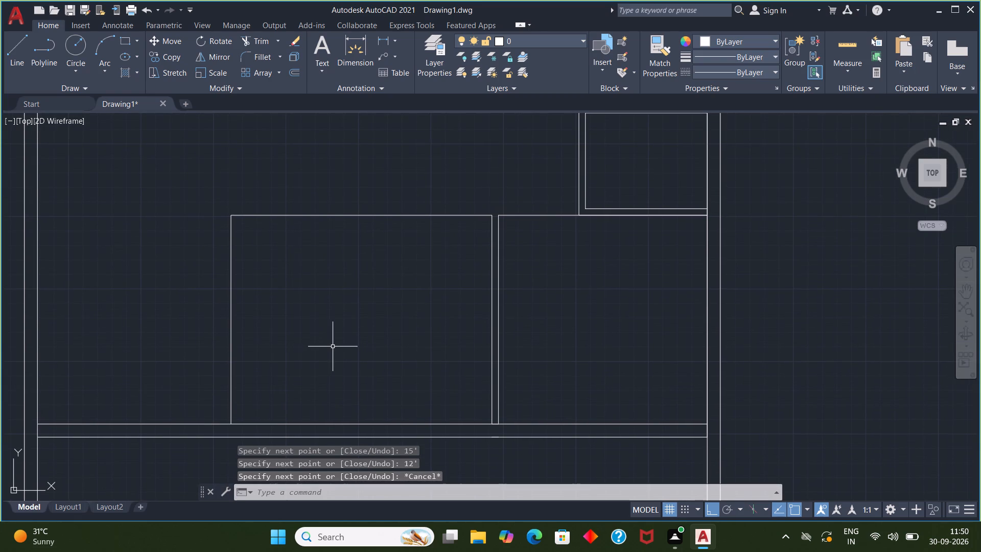
key(l)
key(Return)
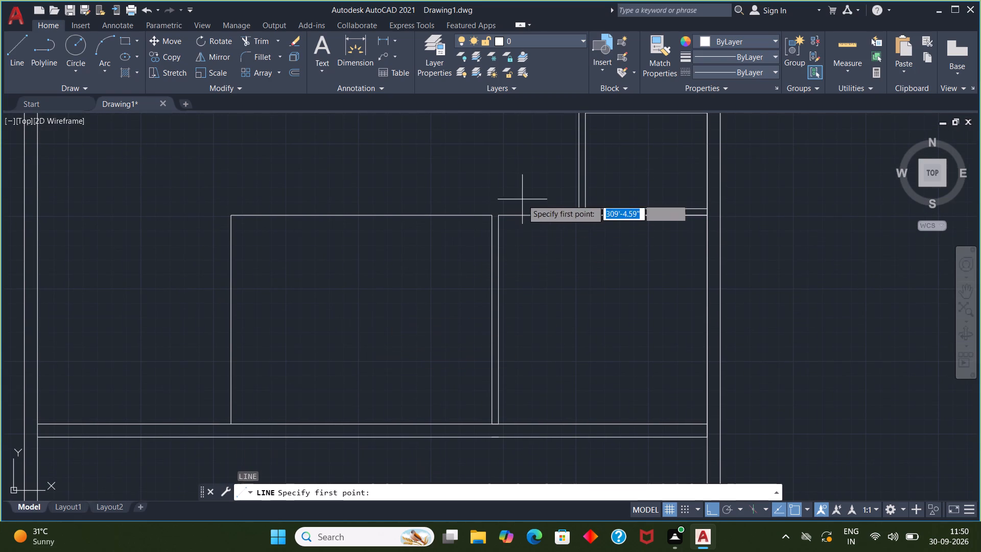
click(589, 208)
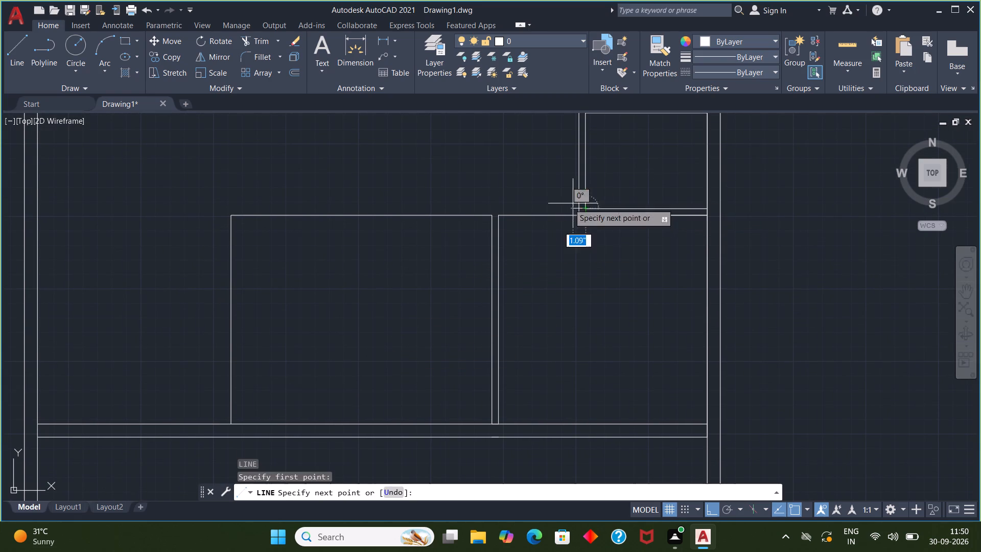
click(198, 200)
key(Escape)
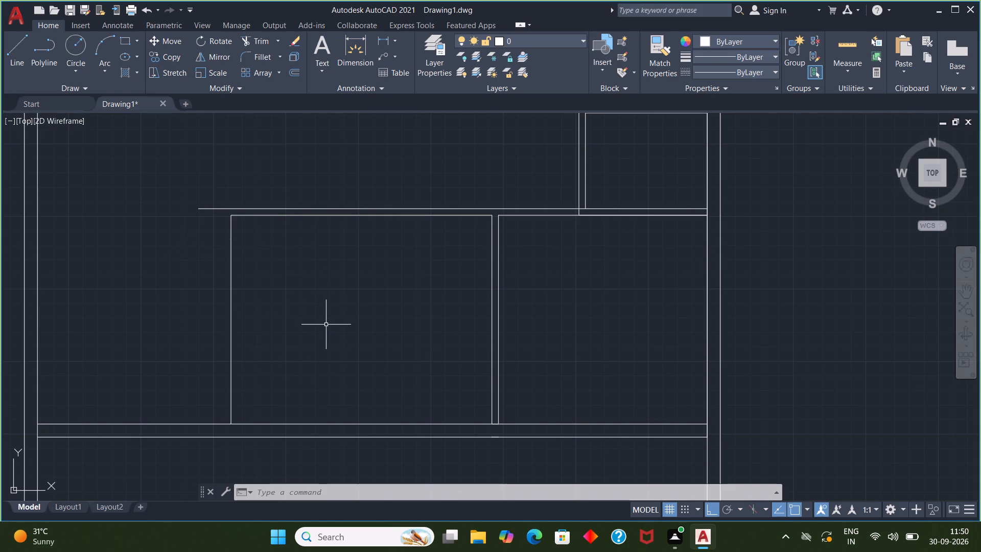
Draw connected lines from the 15' by 12' room's bottom-left corner: 9" left, and about 14'-5" up past the new horizontal line.
key(l)
key(Return)
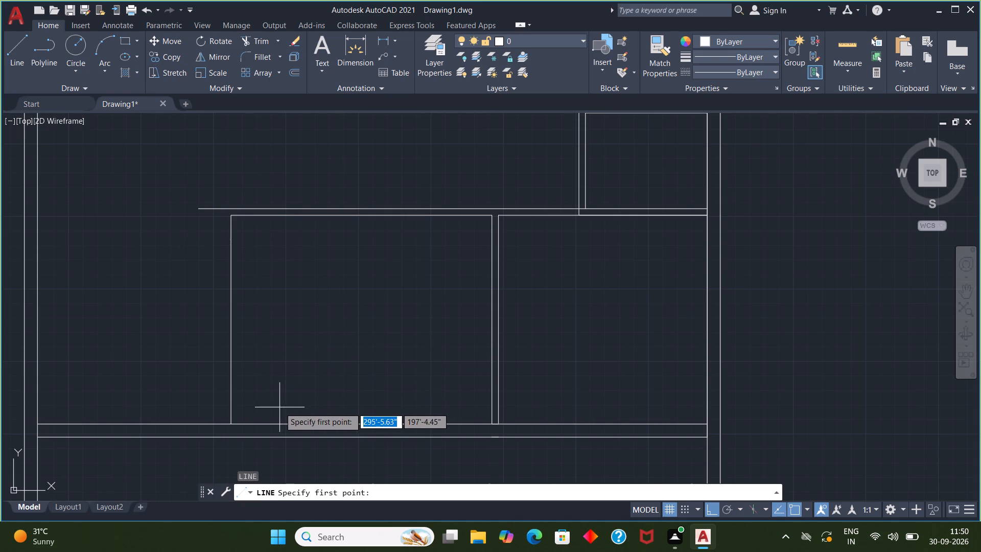
click(231, 422)
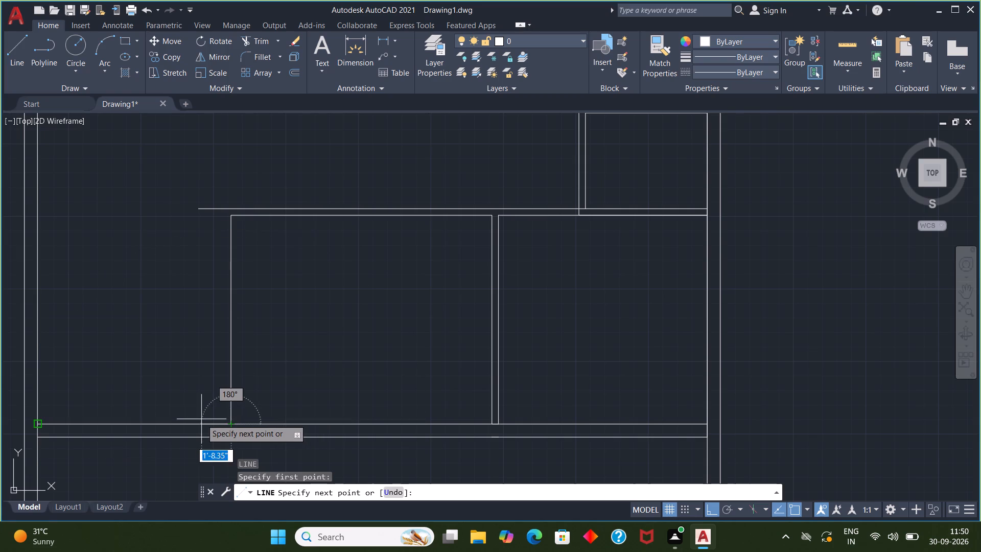
key(9)
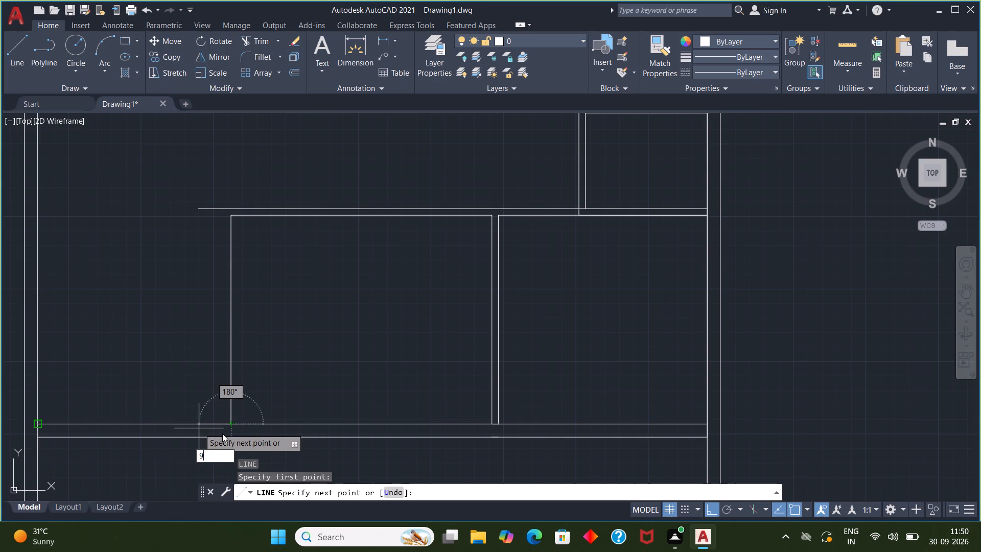
key(shift+quotedbl)
key(Return)
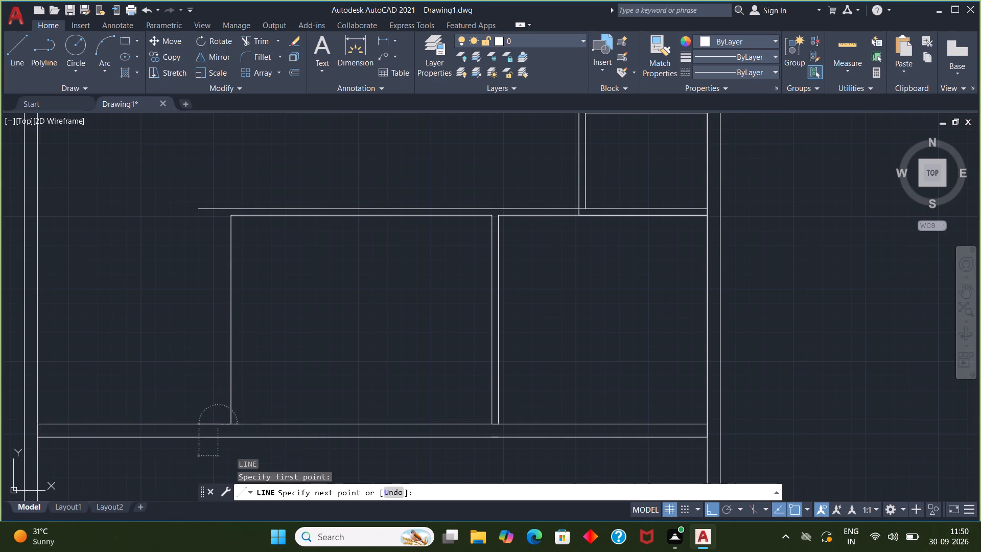
click(221, 172)
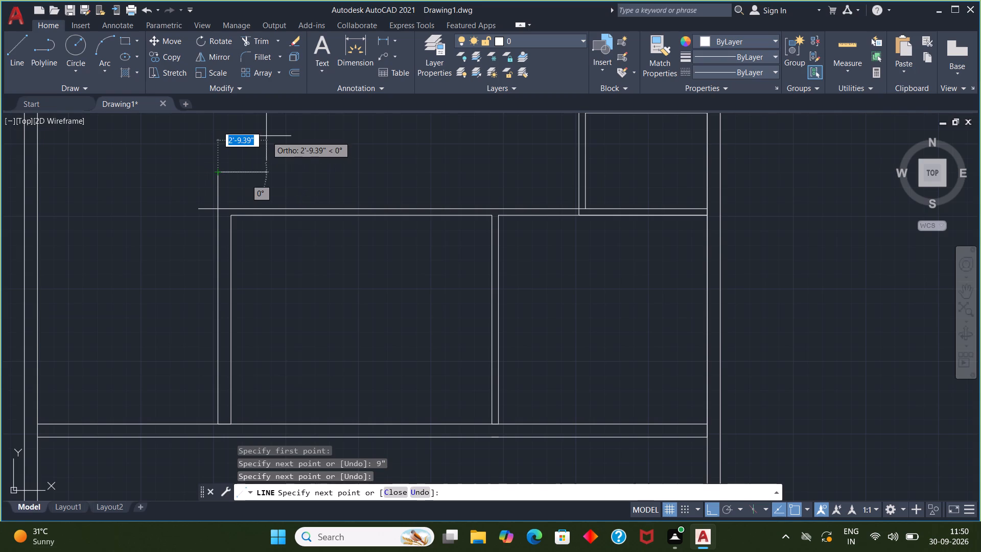
key(Escape)
Trim both overshooting line ends at the outer top-left corner of the 15' by 12' room's walls.
click(252, 44)
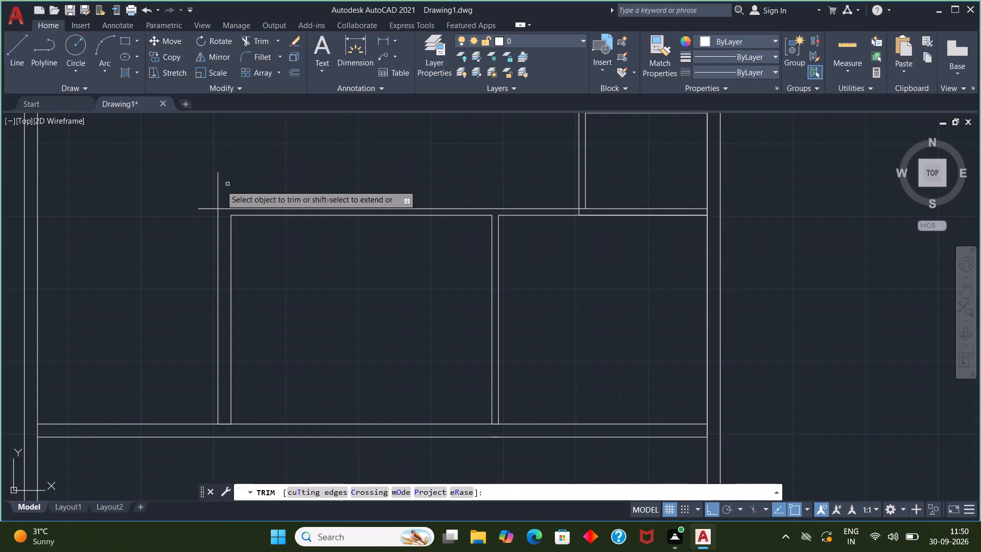
drag(217, 184, 209, 222)
click(202, 208)
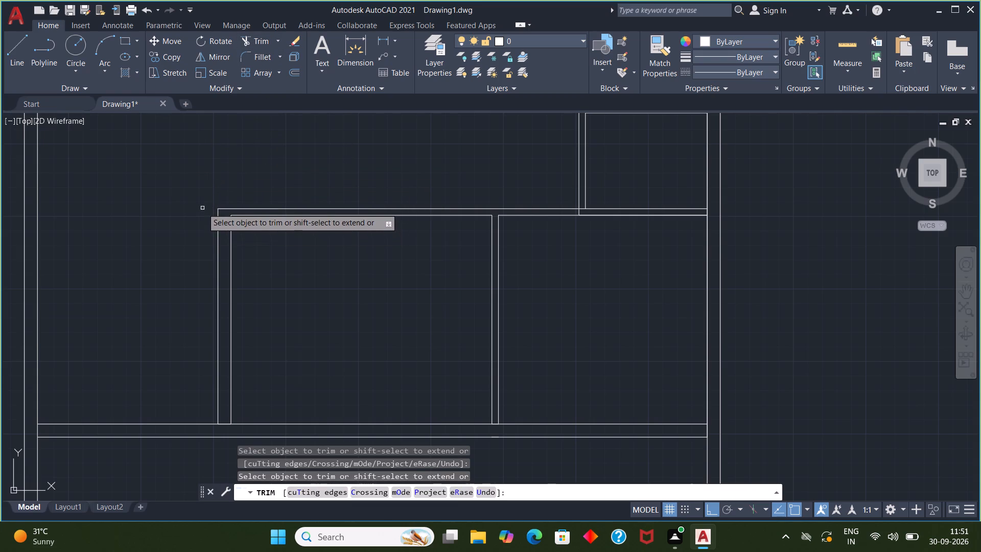
key(Escape)
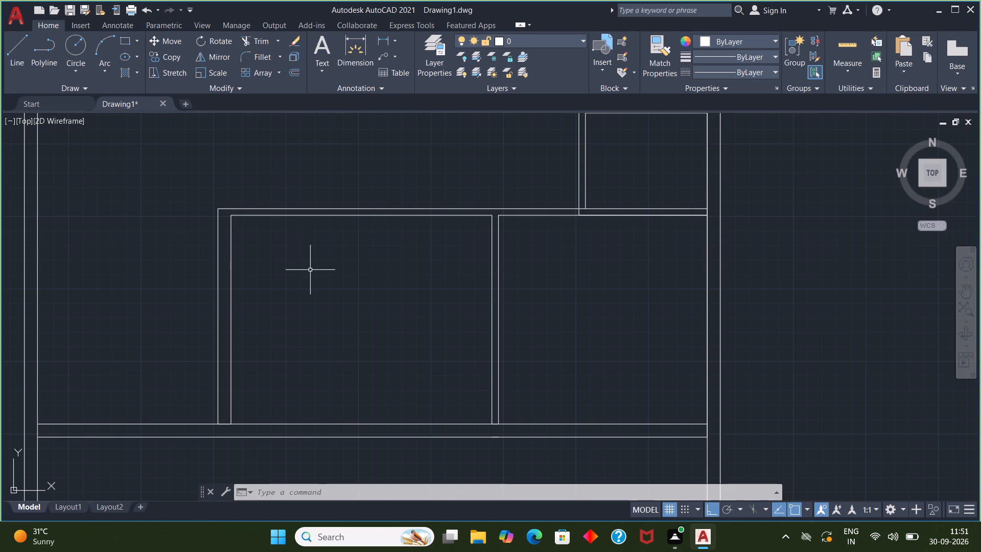
Trim the line pieces closing the junction where the lower small room's left wall meets the long horizontal wall below it.
scroll(411, 295, down, 1)
scroll(439, 284, up, 1)
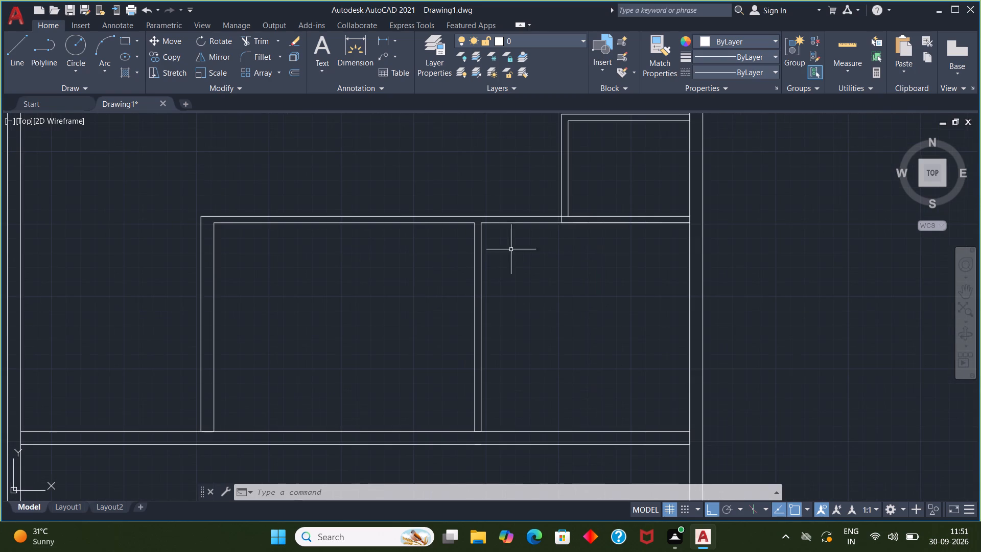
click(270, 40)
scroll(461, 174, up, 4)
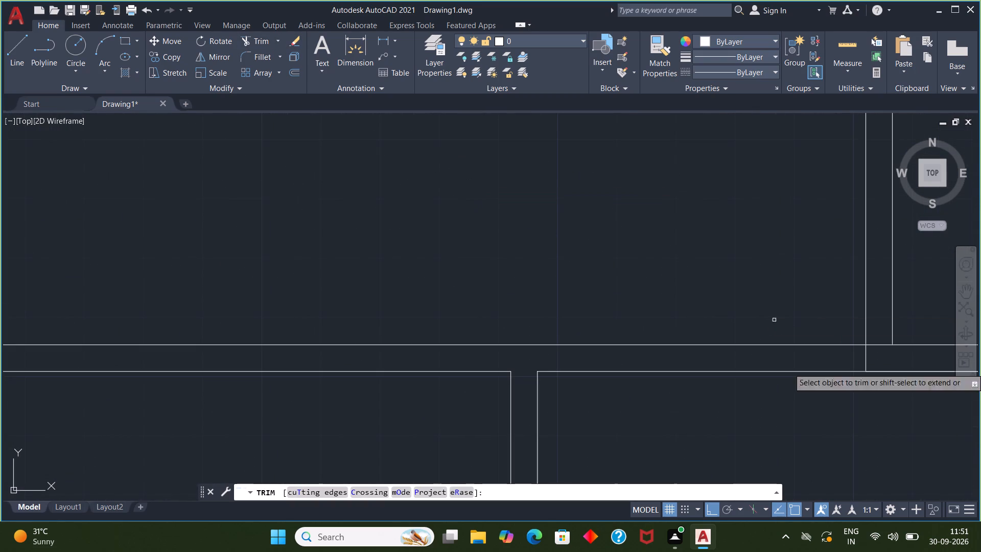
click(865, 361)
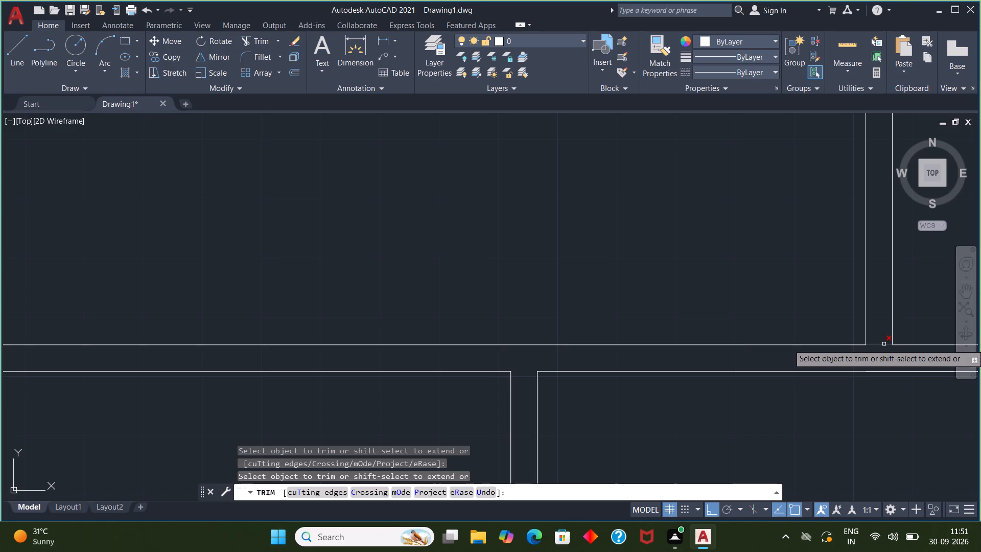
click(884, 344)
Trim the right outer wall's inner line between the two lines of the wall separating the lower small room and 12' square room.
scroll(749, 284, down, 2)
middle_drag(740, 278, 609, 269)
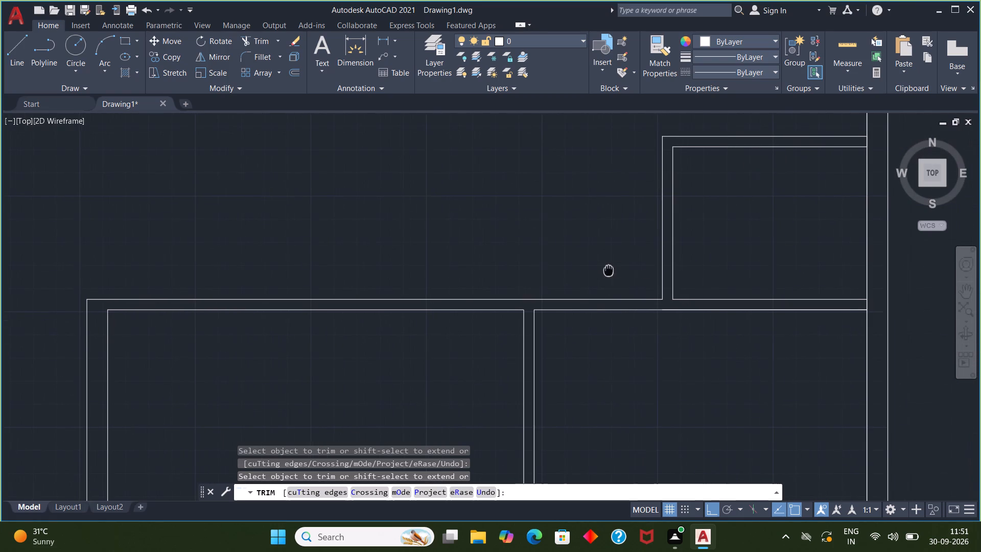
middle_drag(609, 269, 608, 269)
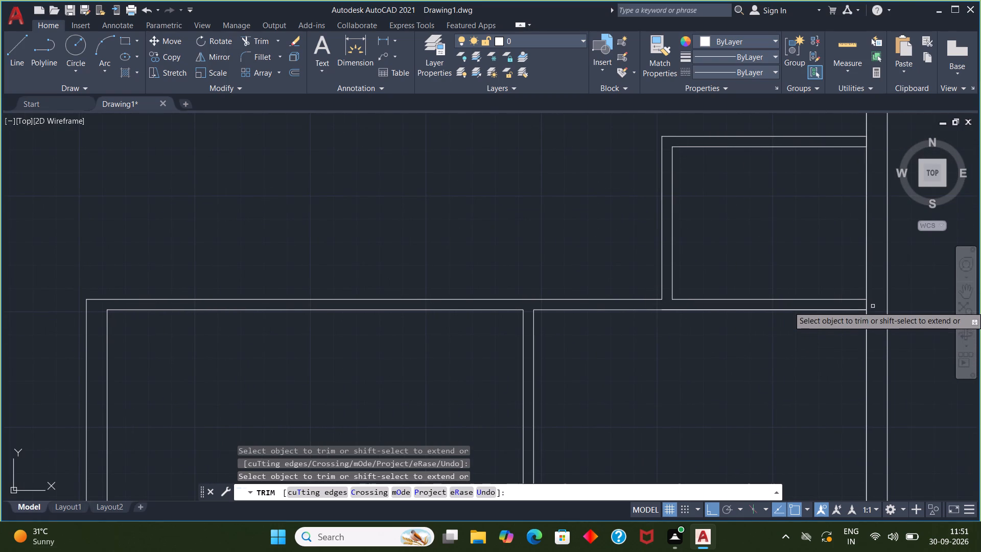
click(867, 305)
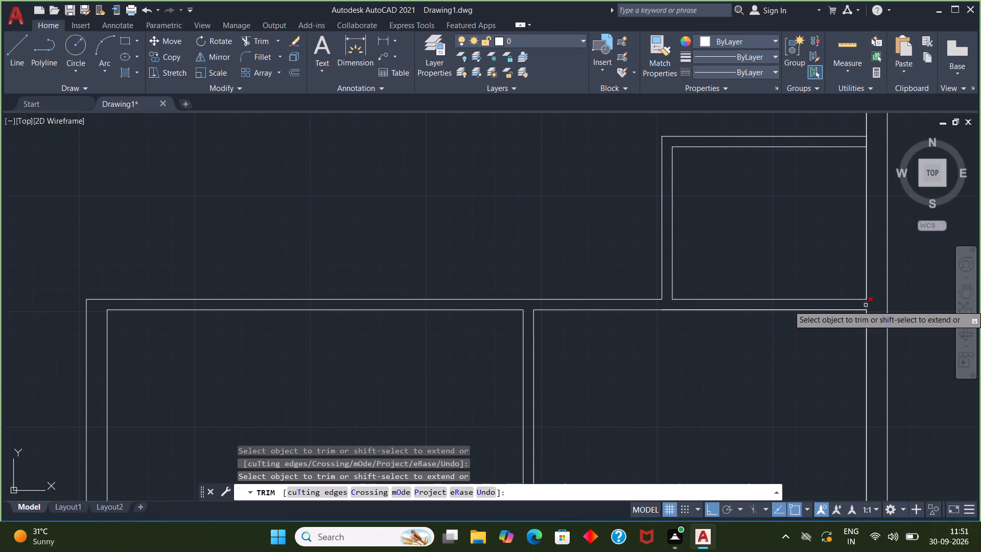
click(866, 305)
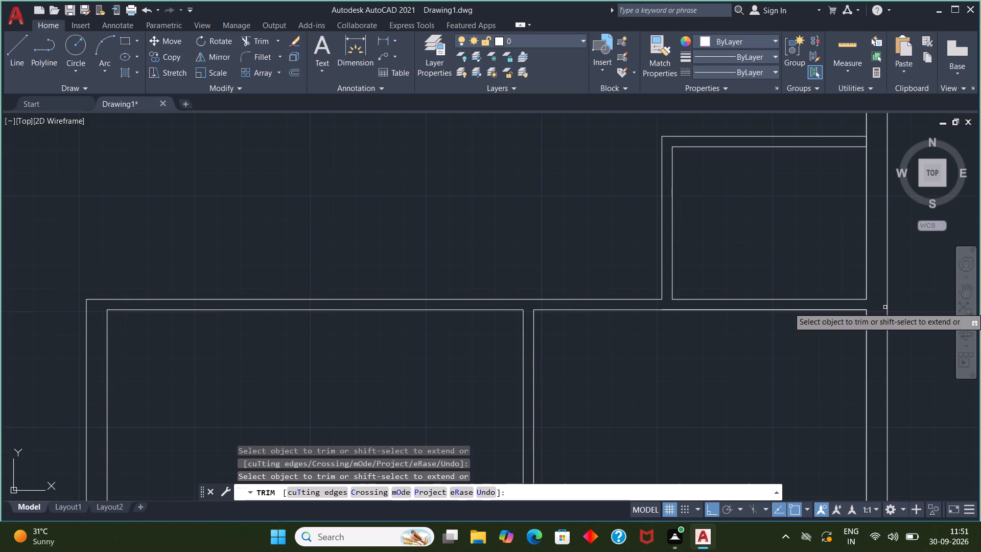
key(Escape)
Trim the wall line piece crossing the top of the upper small room's left wall.
scroll(851, 346, down, 1)
middle_drag(825, 328, 769, 385)
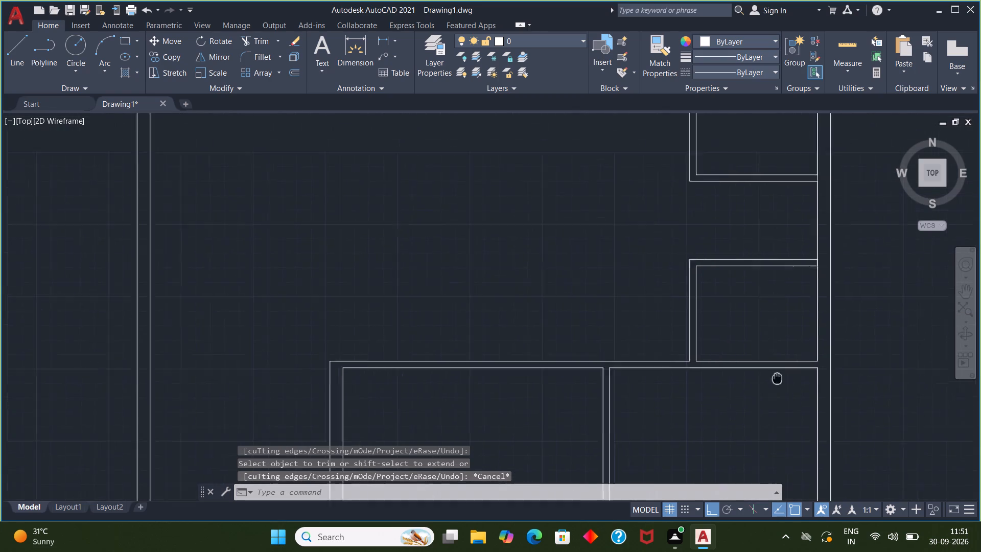
middle_drag(769, 385, 727, 443)
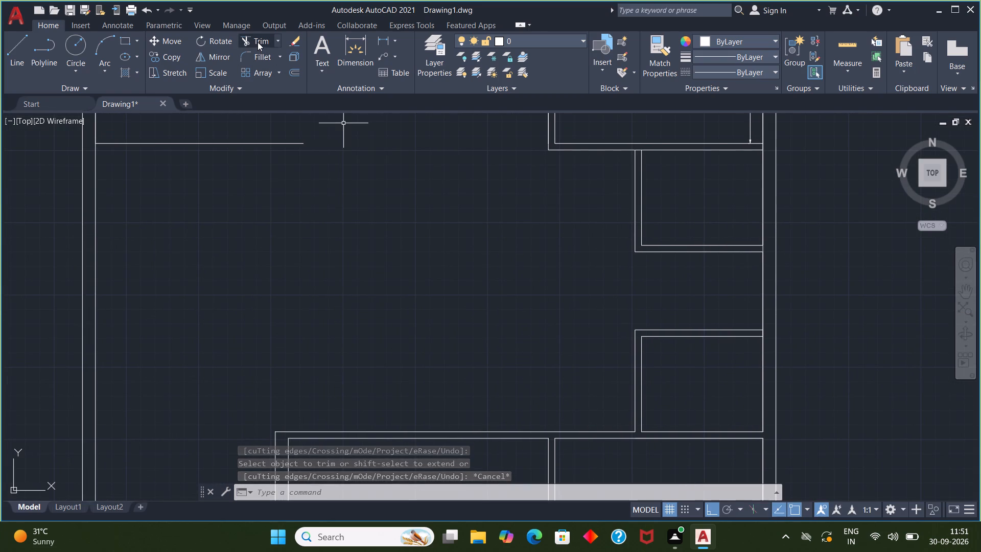
click(258, 42)
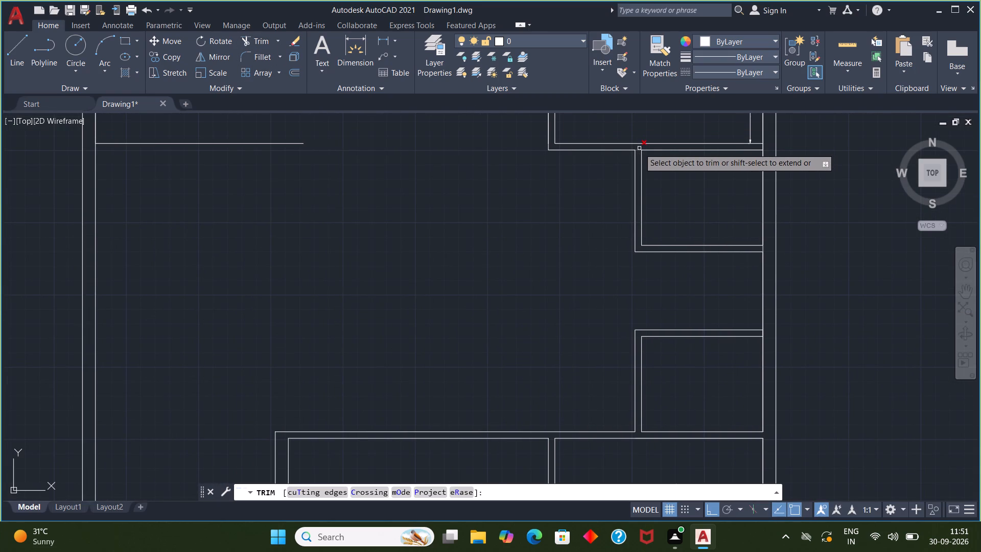
click(639, 150)
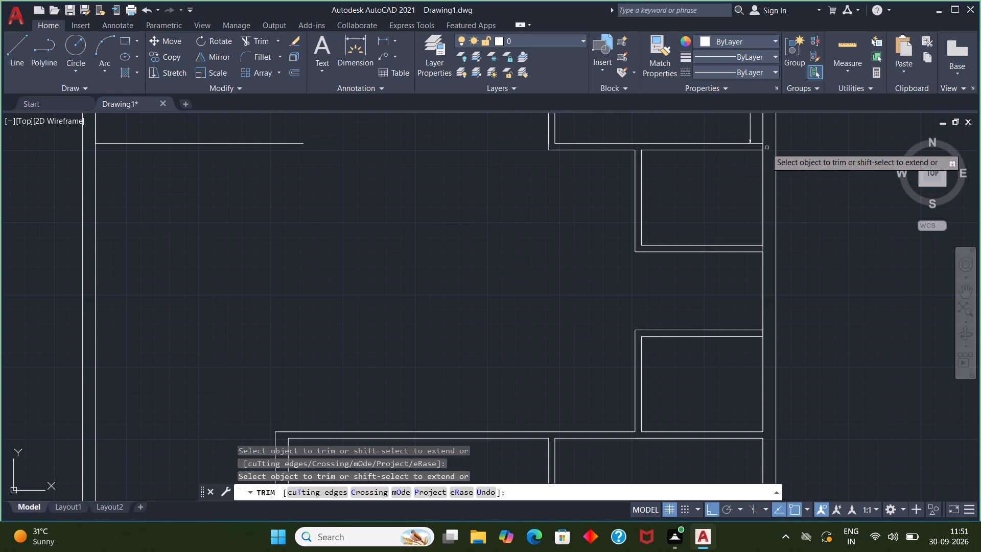
Trim the right outer wall's inner line where the upper small room's top and bottom walls and the lower small room's top wall meet it.
click(761, 148)
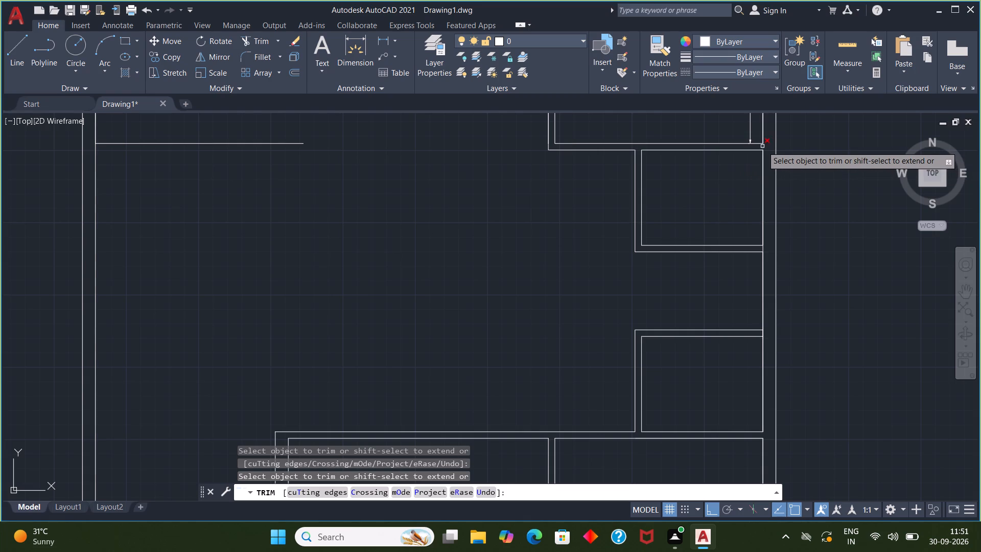
click(762, 146)
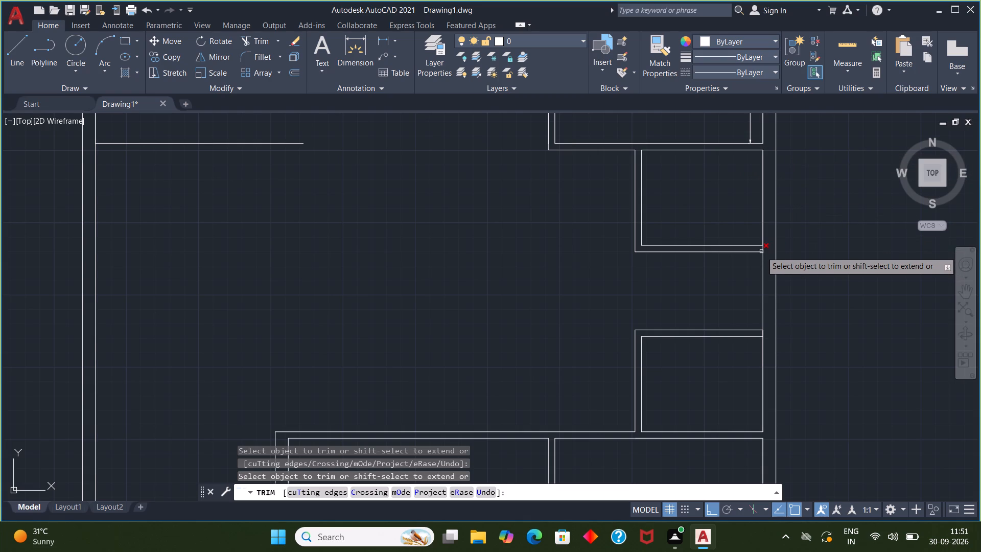
click(761, 249)
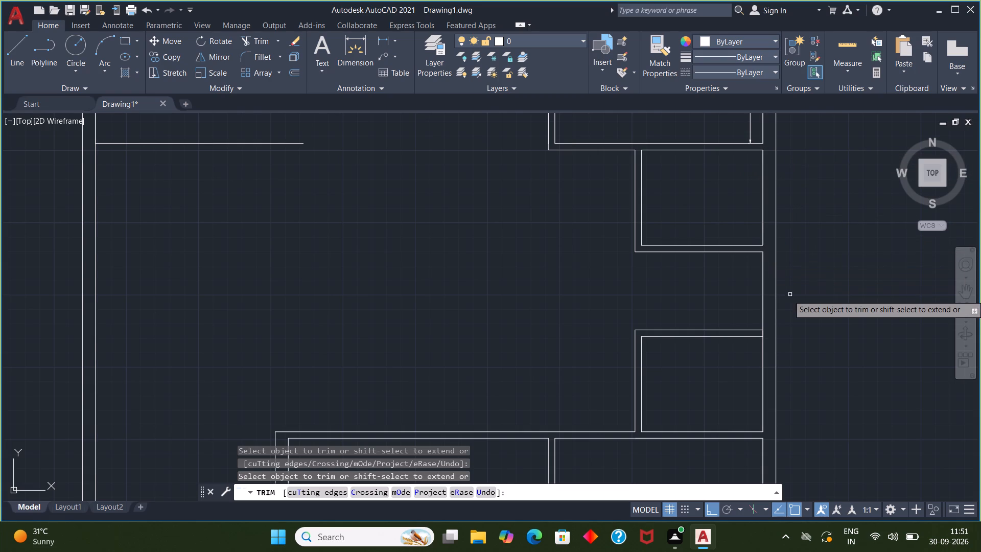
scroll(755, 350, up, 1)
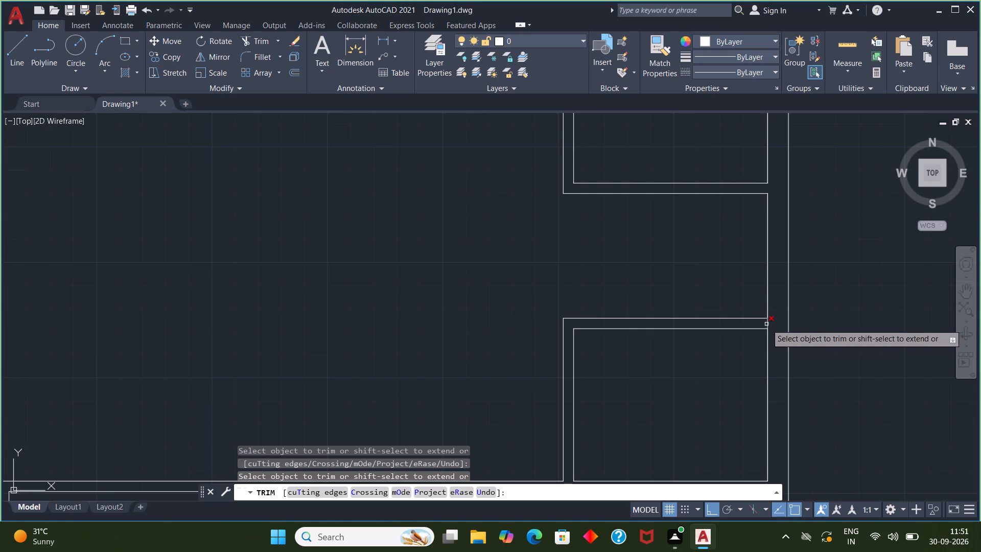
click(766, 324)
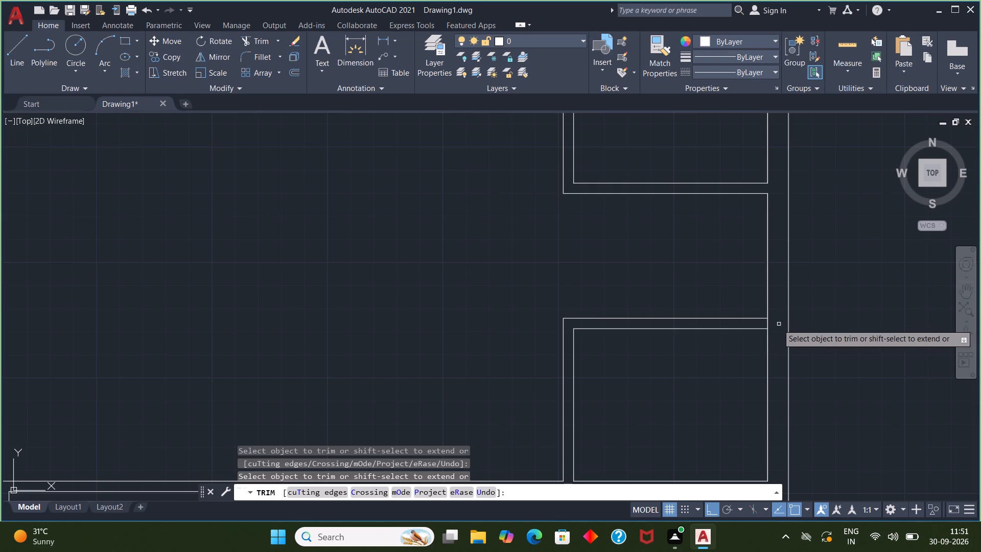
click(767, 323)
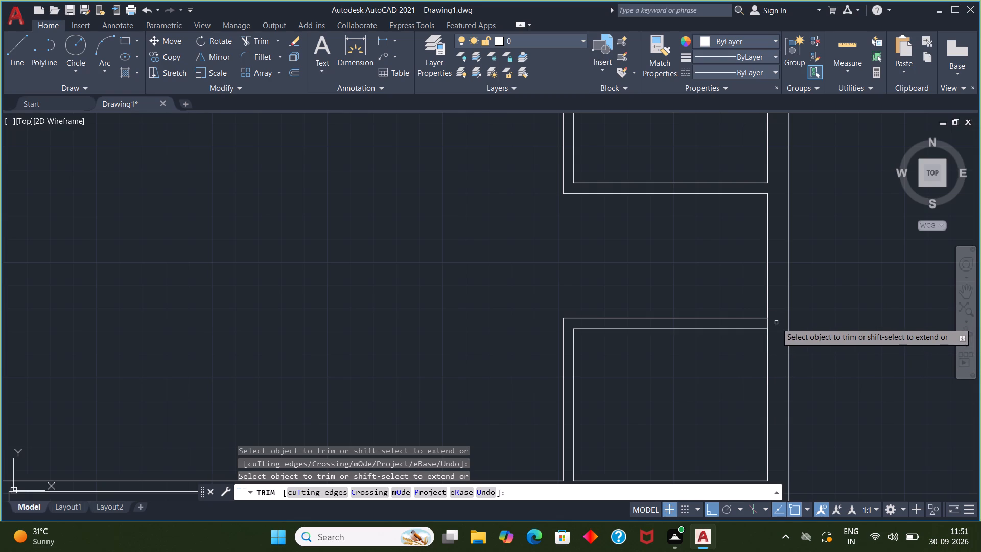
click(769, 323)
Trim the right outer wall's inner line between the two lines of the wall below the 12' square room.
middle_drag(829, 326, 829, 223)
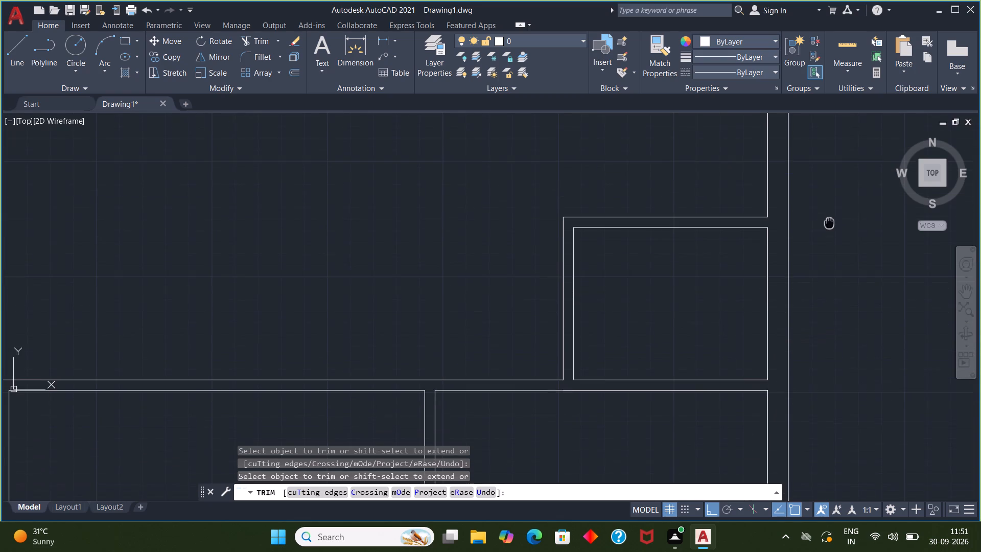
middle_drag(829, 223, 829, 222)
middle_drag(855, 336, 858, 292)
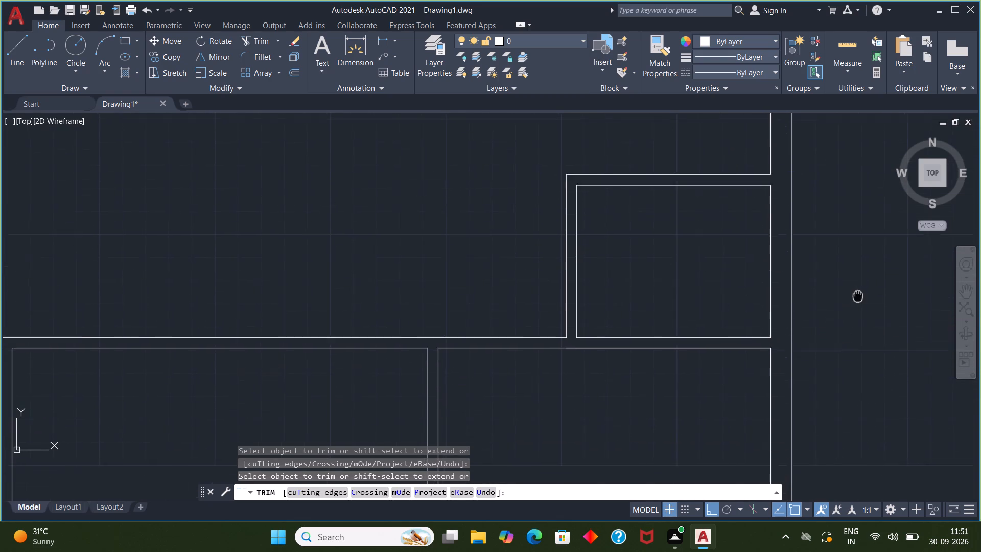
middle_drag(858, 292, 858, 273)
scroll(851, 267, down, 3)
scroll(912, 373, up, 2)
middle_drag(912, 373, 911, 366)
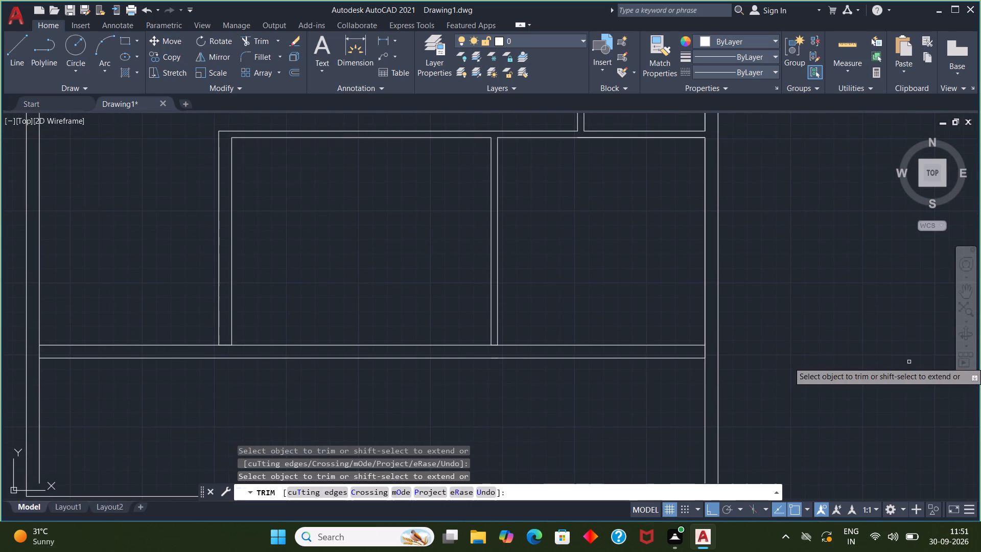
click(706, 353)
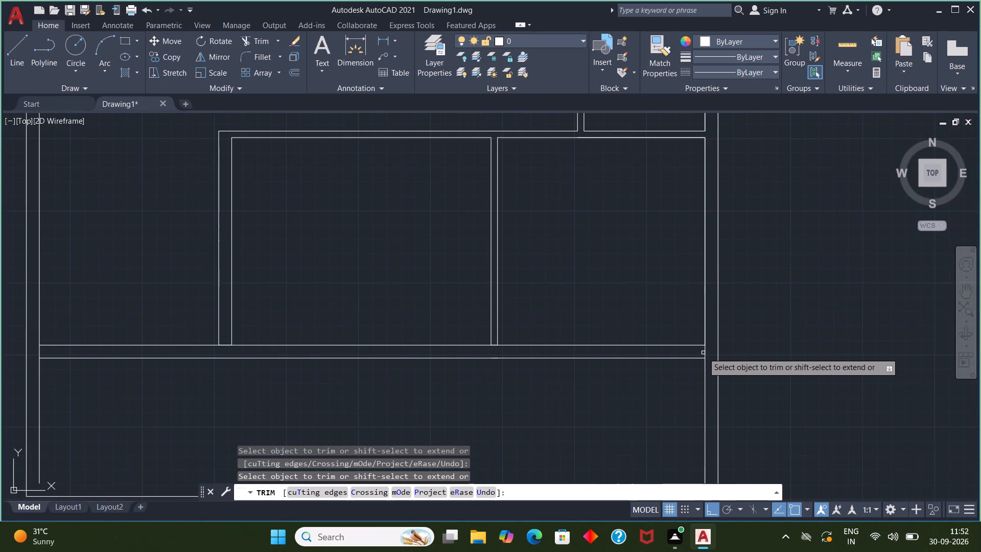
click(706, 352)
Trim the bottom wall's upper line across the foot of the partition between the 15' by 12' room and the 12' square room.
scroll(542, 335, up, 2)
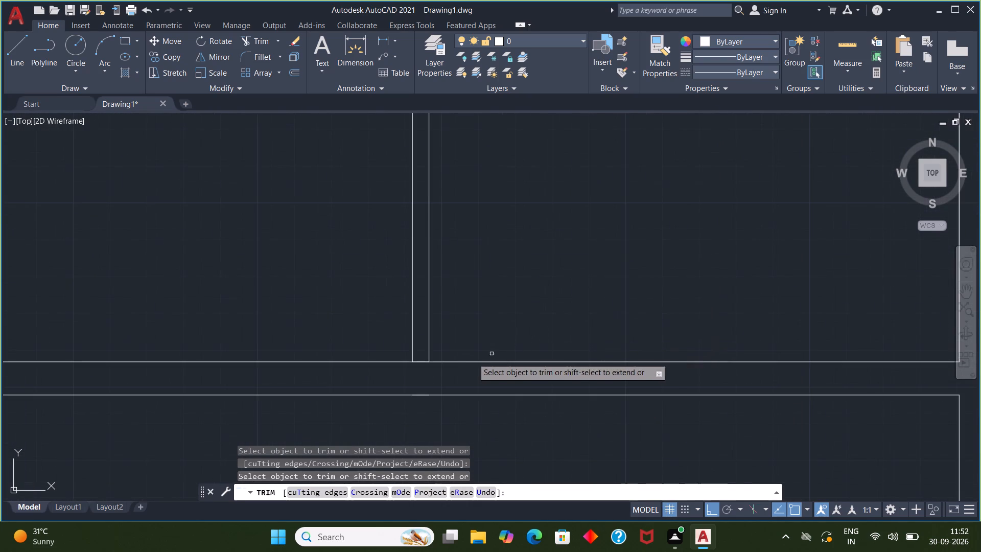
click(417, 363)
click(425, 362)
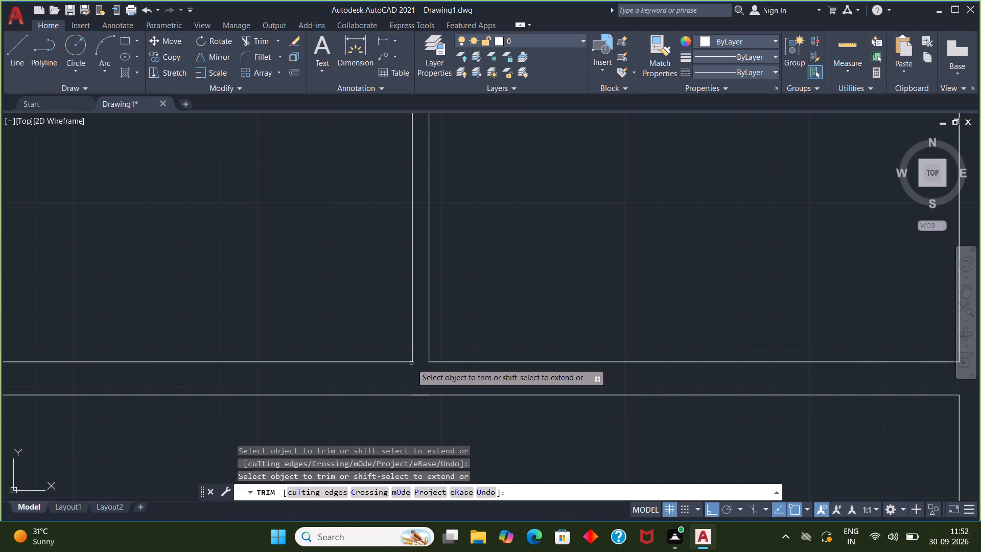
Trim the bottom wall's upper line across the foot of the 15' by 12' room's 9" left wall.
middle_drag(283, 325, 709, 301)
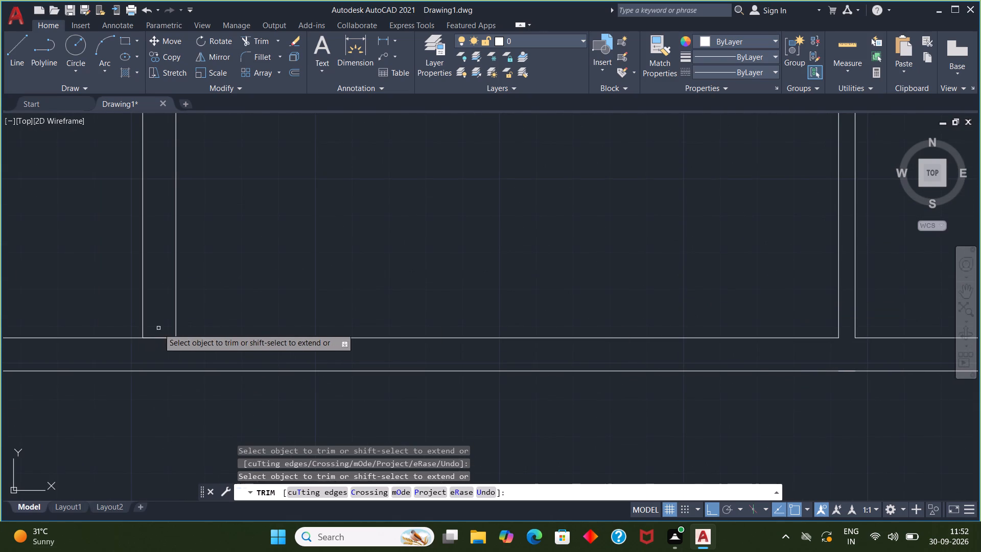
click(159, 339)
click(159, 339)
click(159, 339)
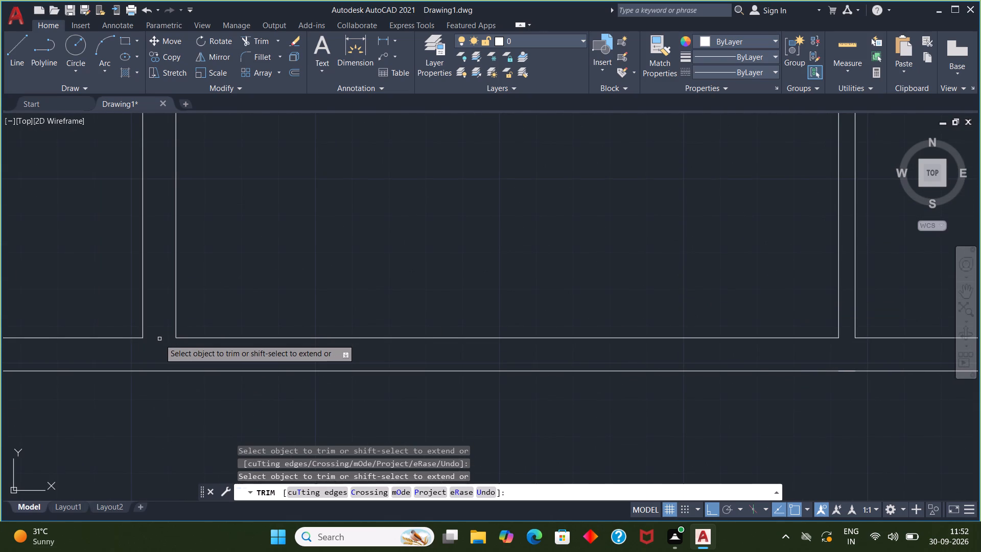
key(Escape)
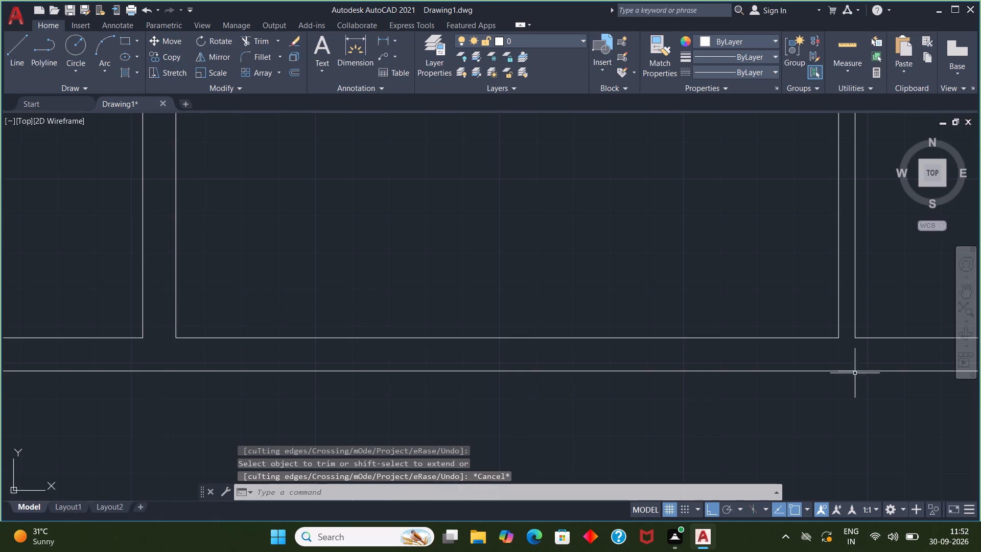
Erase the short stray line on the bottom wall's lower line beneath the partition between the 15' by 12' and 12' square rooms.
middle_drag(890, 384, 729, 405)
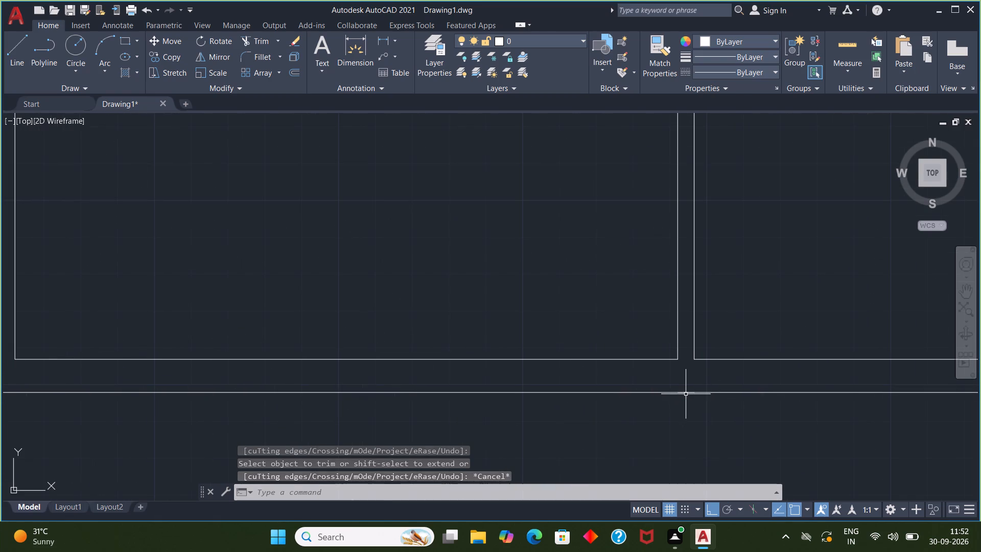
click(686, 393)
key(Delete)
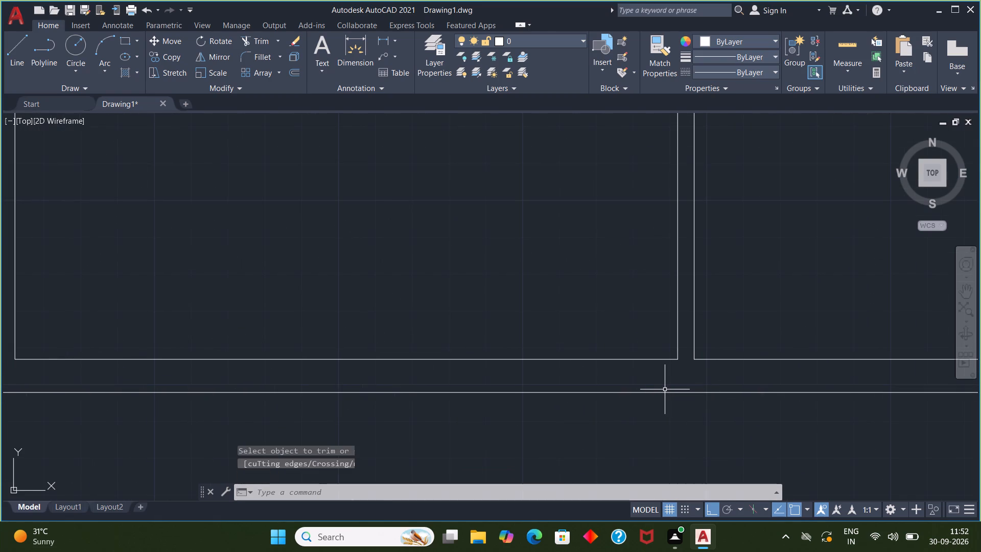
key(Escape)
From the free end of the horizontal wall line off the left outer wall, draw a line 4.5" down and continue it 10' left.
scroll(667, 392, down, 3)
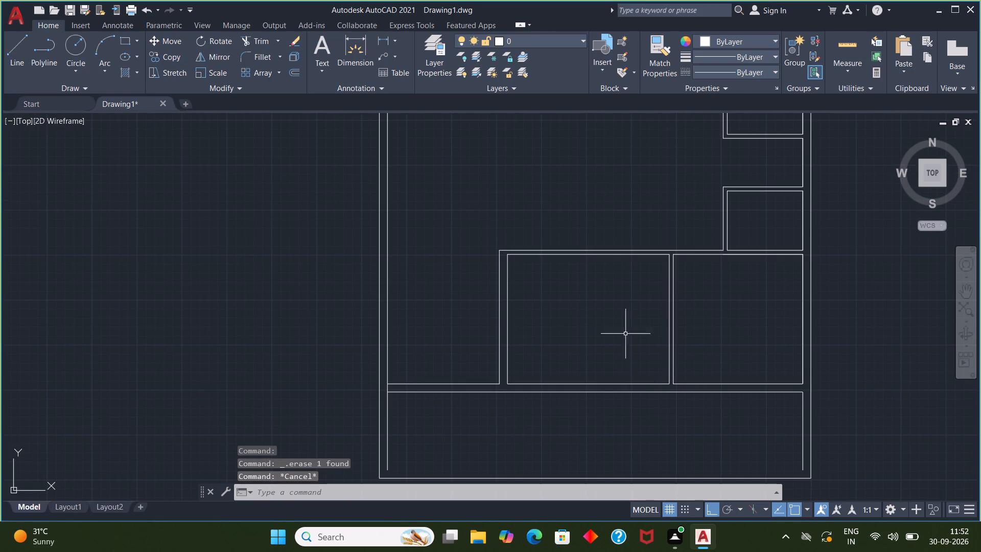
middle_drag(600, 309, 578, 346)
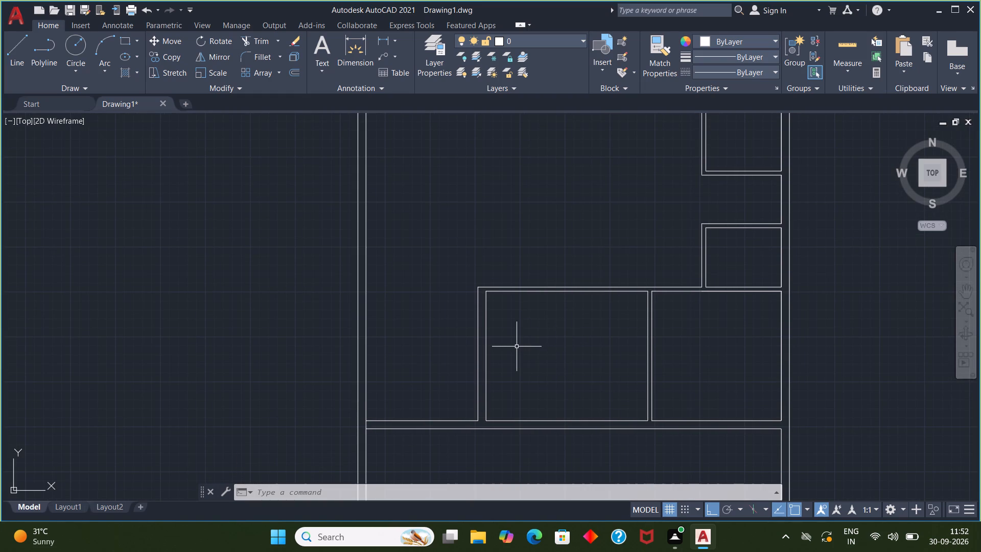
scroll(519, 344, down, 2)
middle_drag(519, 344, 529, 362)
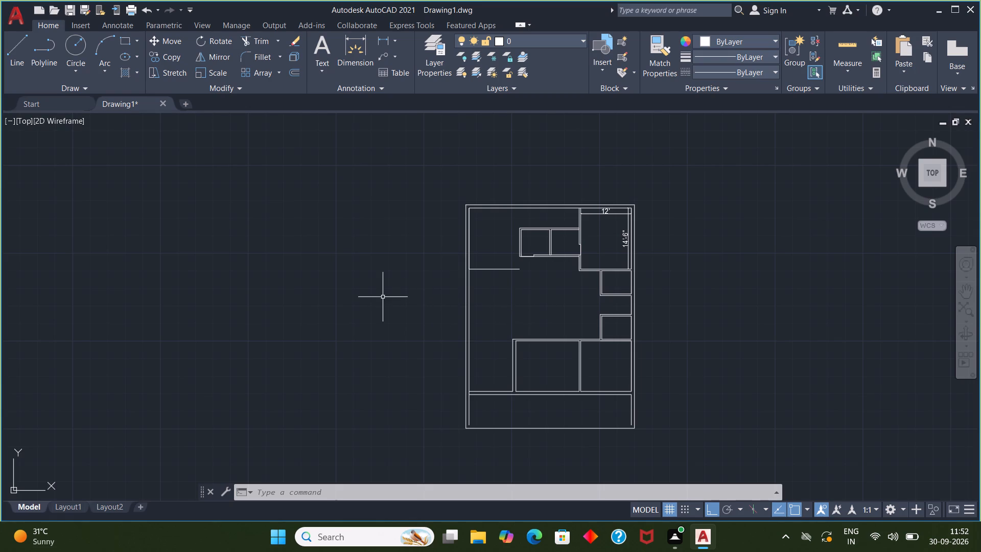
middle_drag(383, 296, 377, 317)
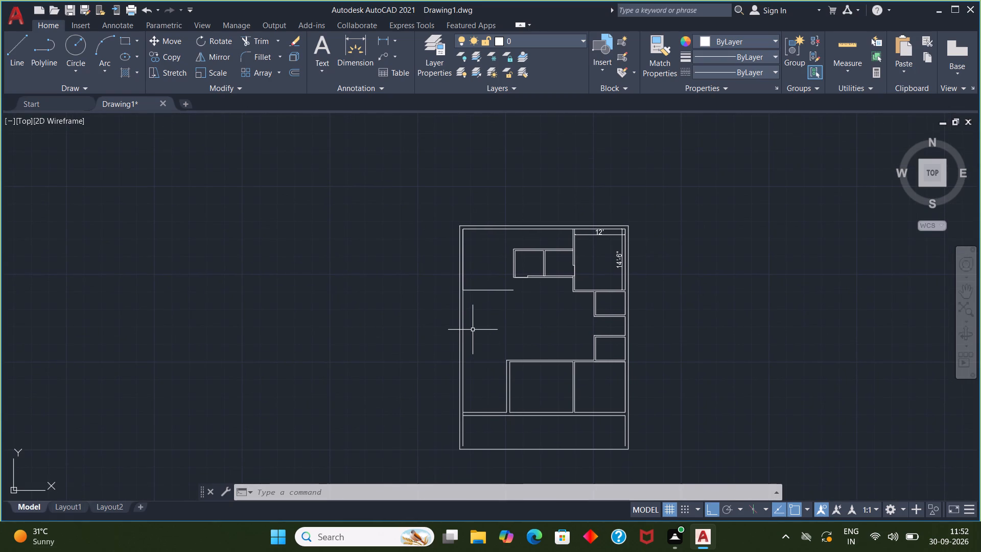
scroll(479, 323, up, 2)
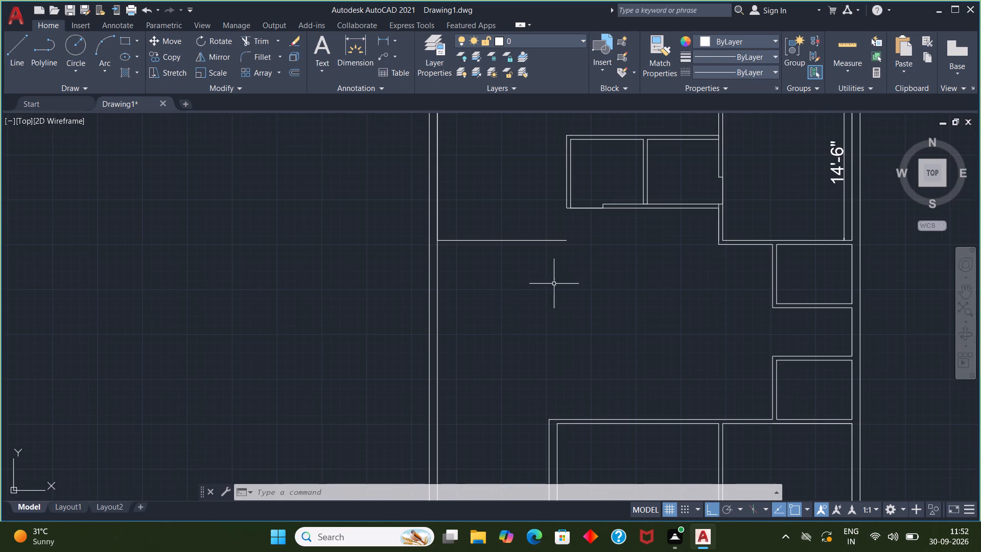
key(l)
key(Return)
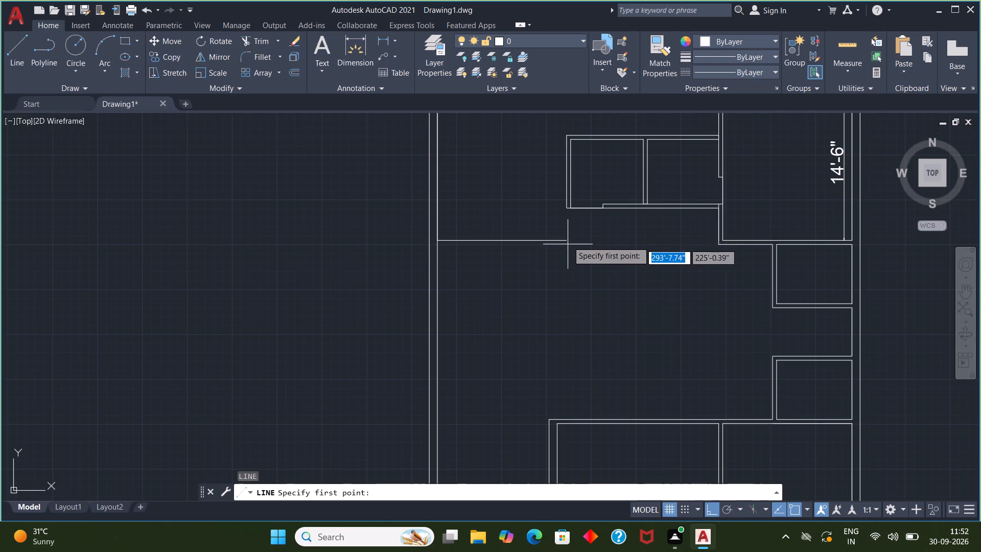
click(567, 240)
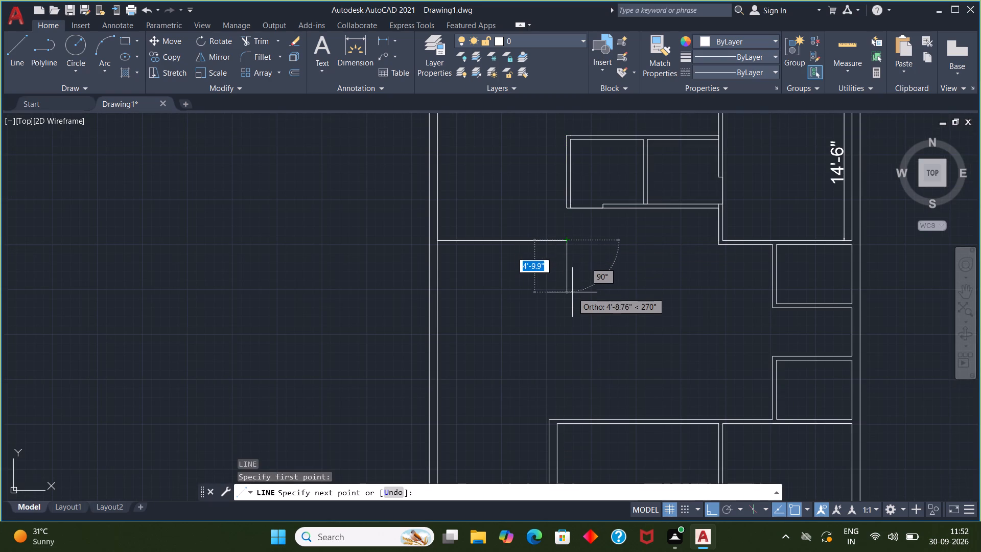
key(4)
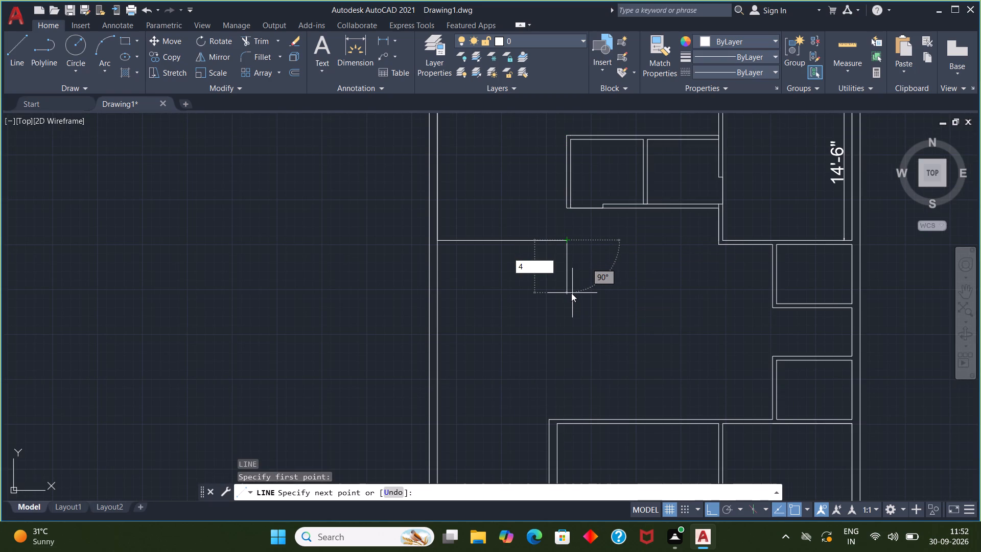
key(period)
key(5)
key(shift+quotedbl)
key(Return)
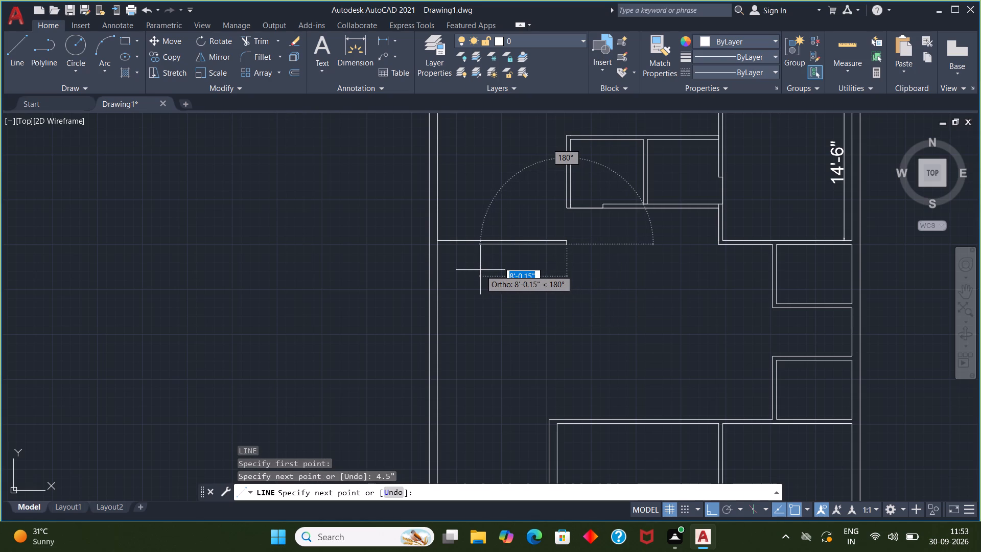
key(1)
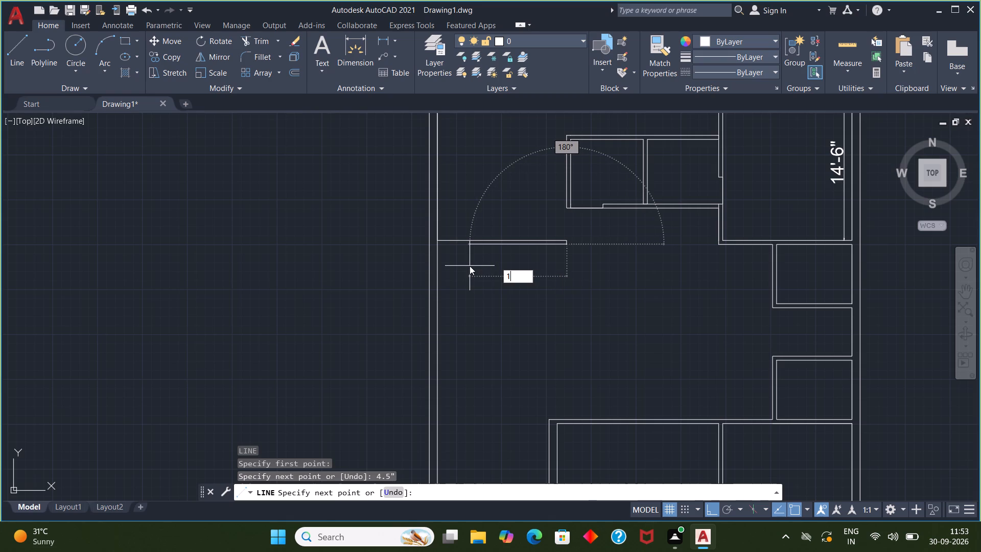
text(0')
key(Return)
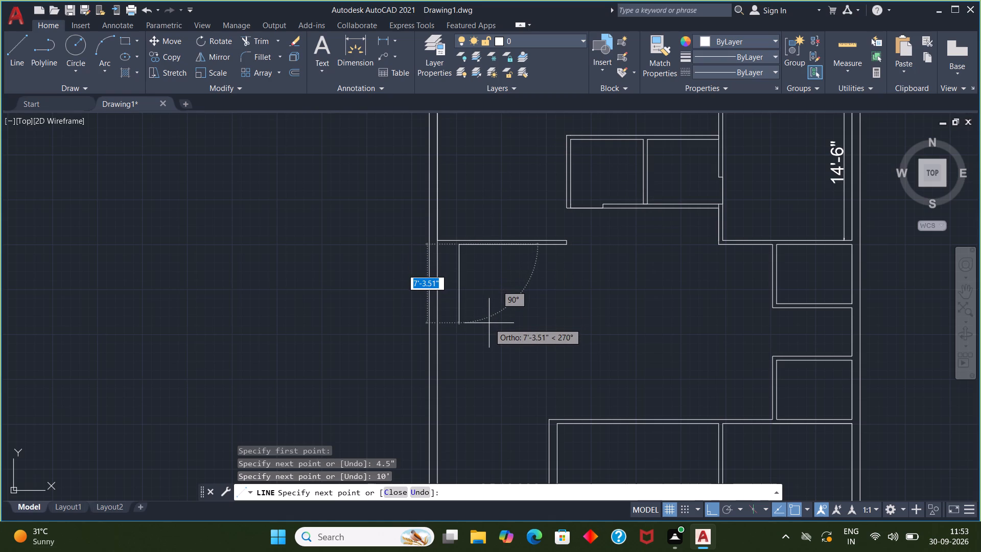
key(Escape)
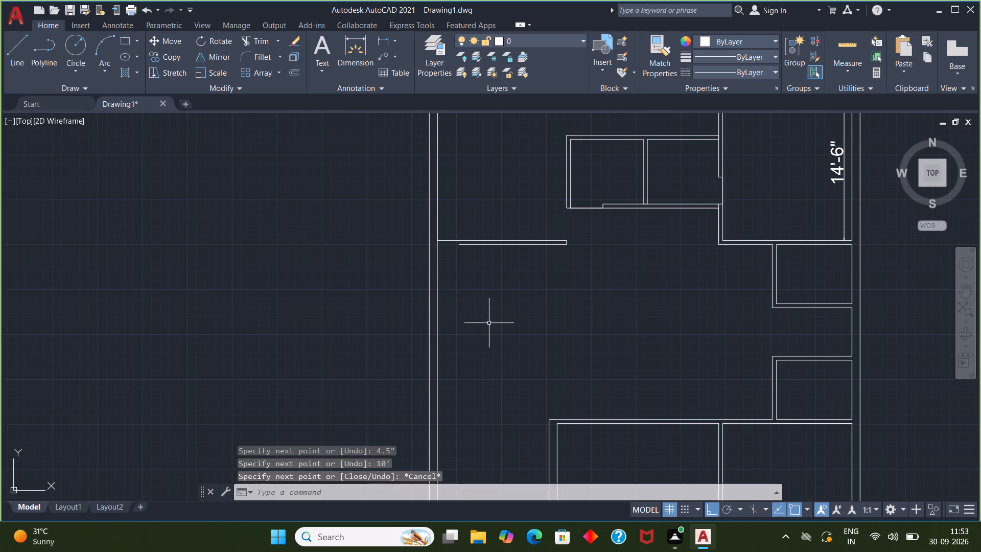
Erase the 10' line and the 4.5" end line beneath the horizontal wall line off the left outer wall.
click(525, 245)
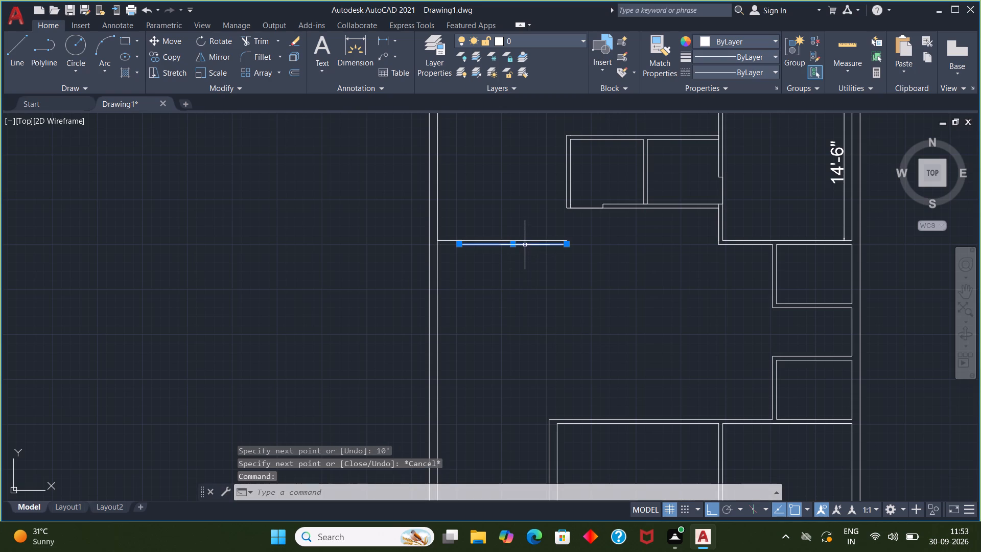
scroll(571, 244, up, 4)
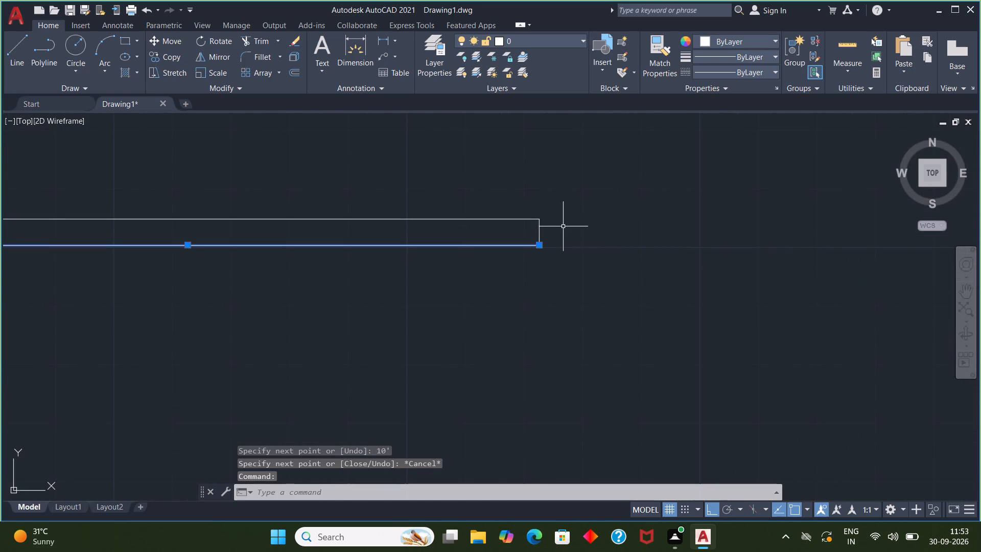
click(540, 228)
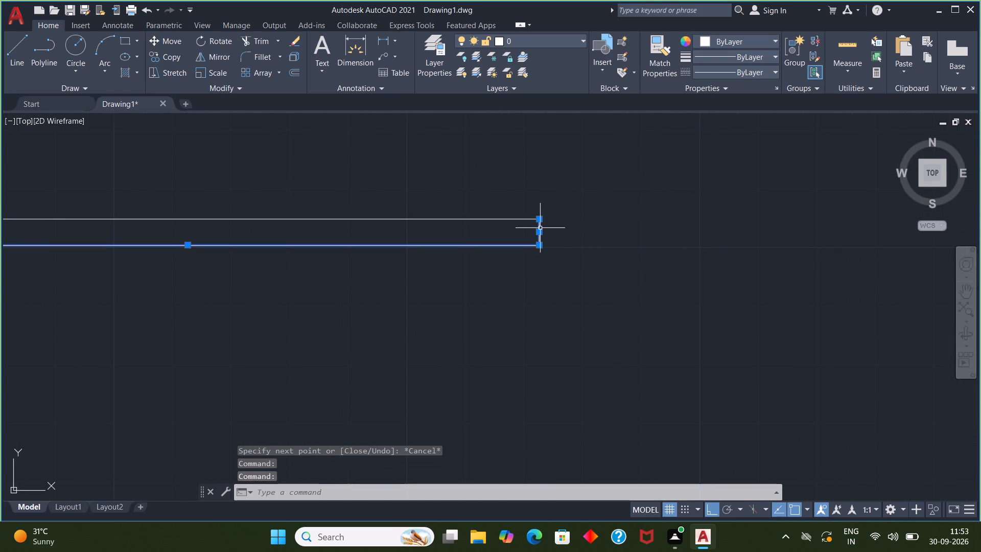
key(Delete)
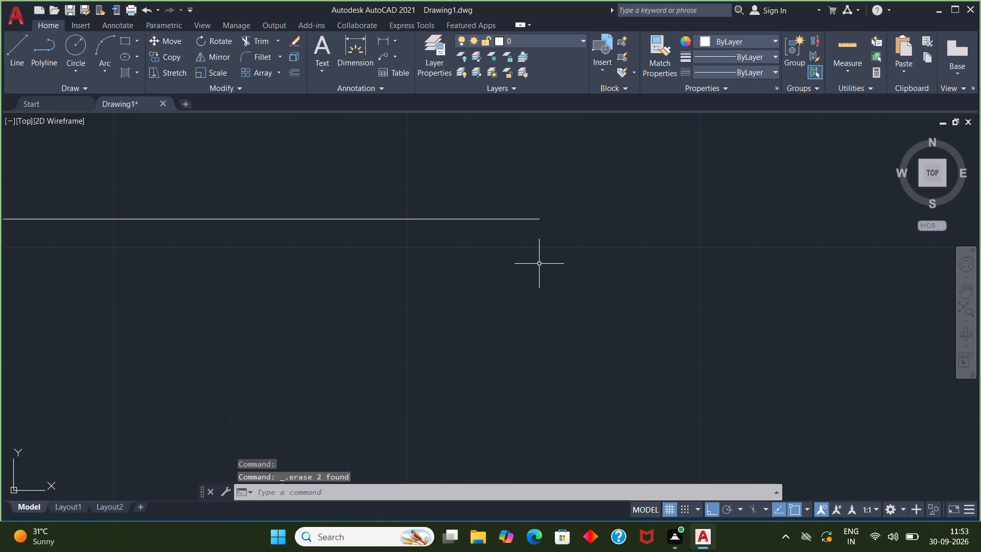
Draw a line from the horizontal wall line's junction with the left outer wall, running left across and beyond that wall.
scroll(539, 262, down, 1)
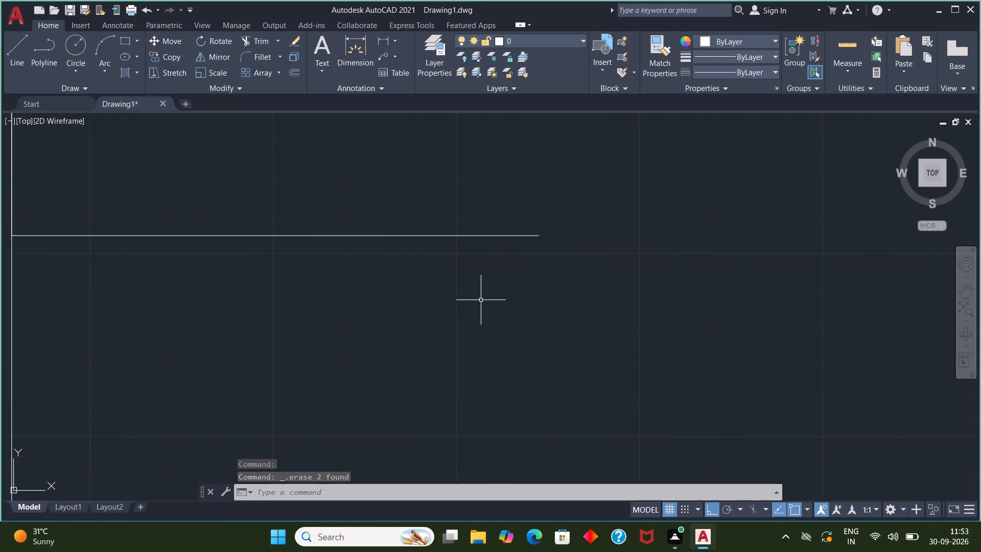
middle_drag(356, 324, 546, 312)
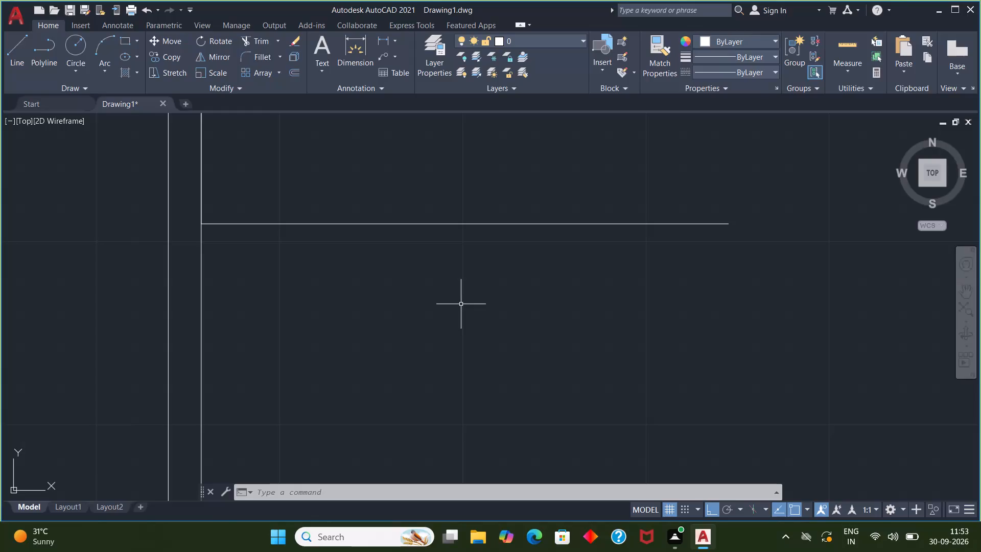
scroll(460, 304, down, 2)
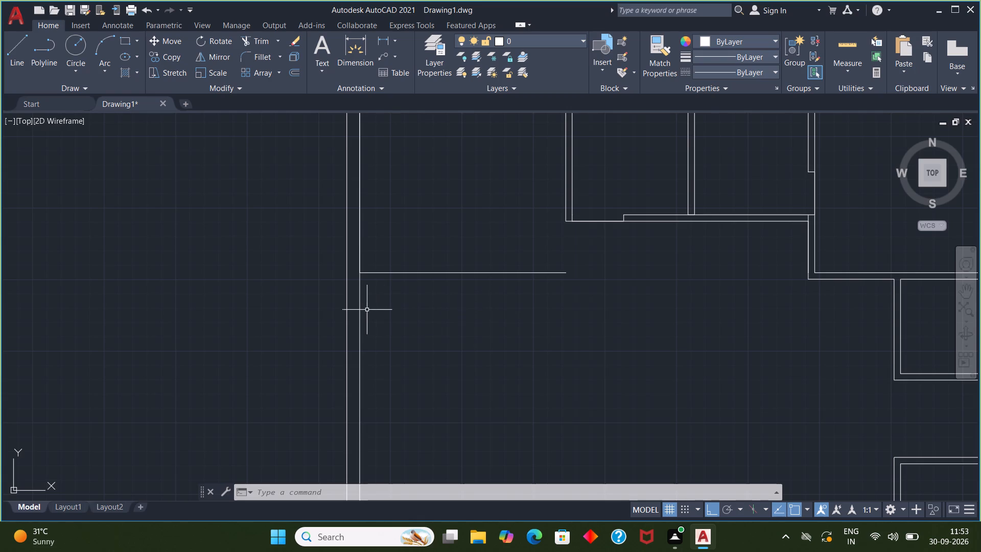
scroll(366, 309, up, 1)
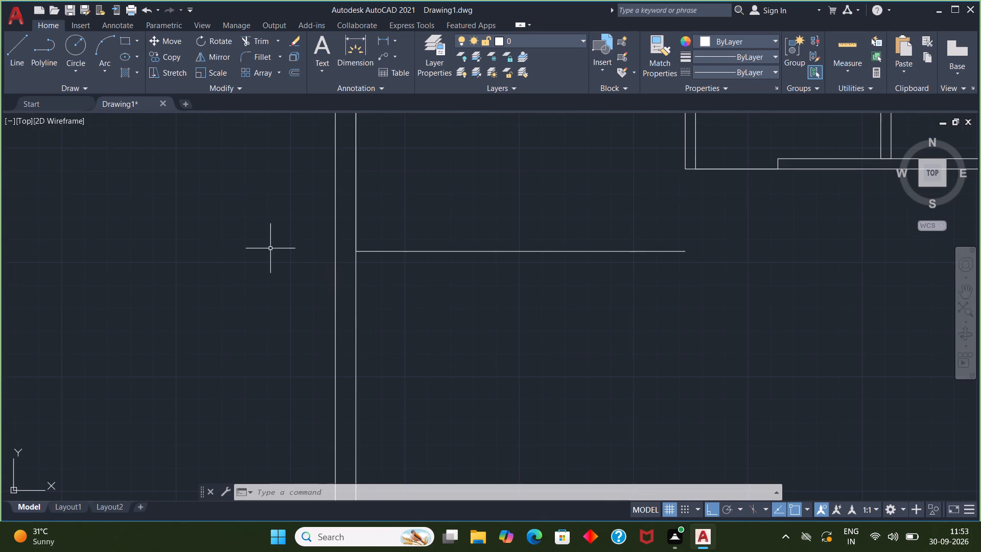
key(l)
key(Return)
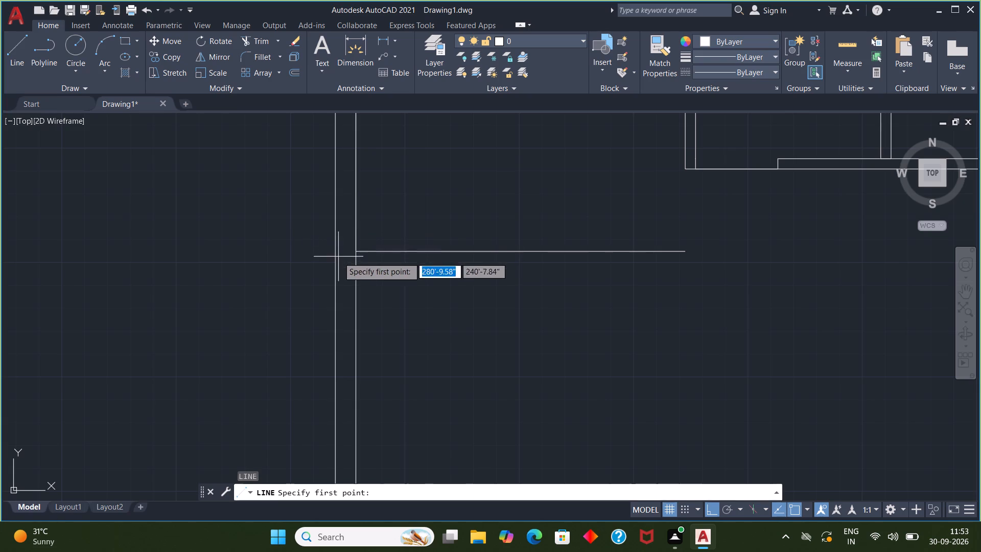
scroll(335, 255, up, 2)
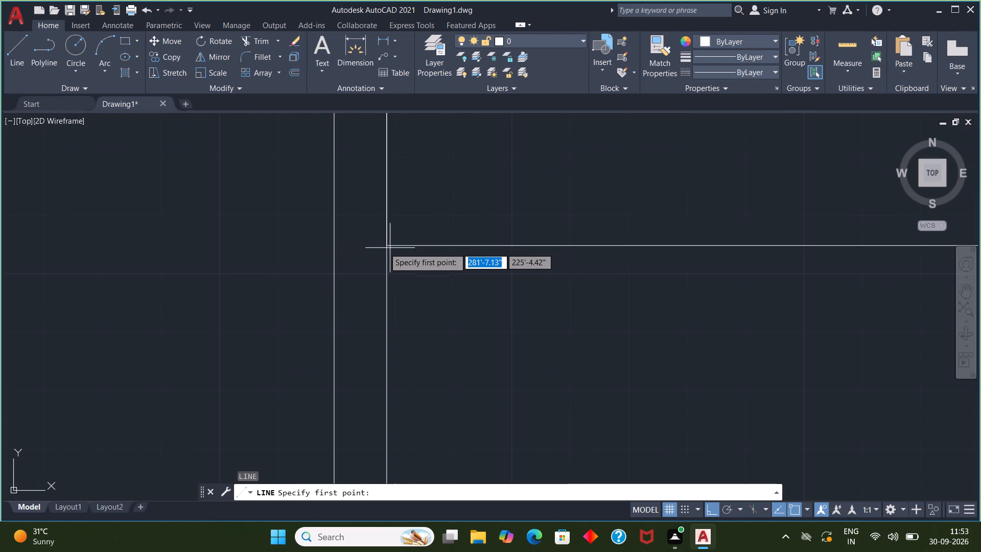
click(388, 248)
click(283, 250)
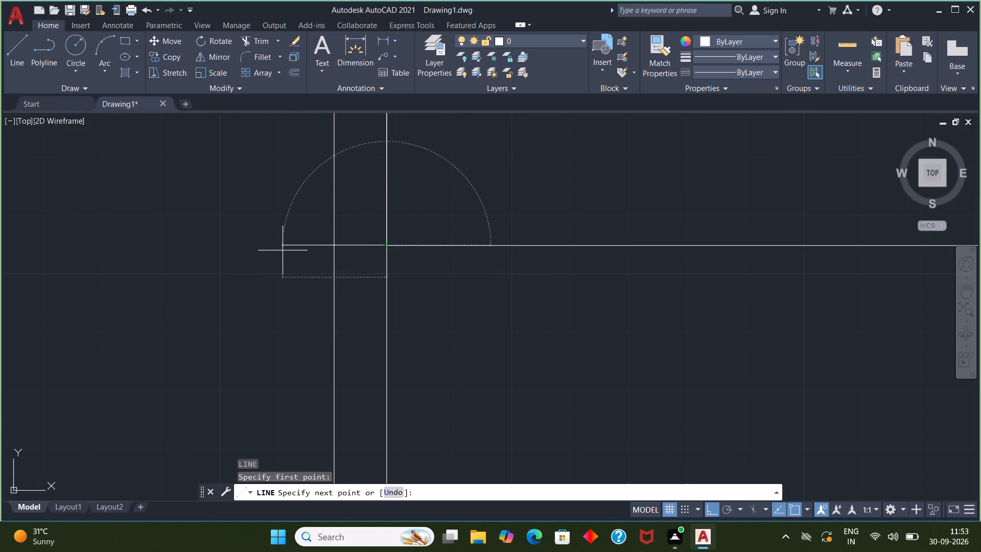
key(Escape)
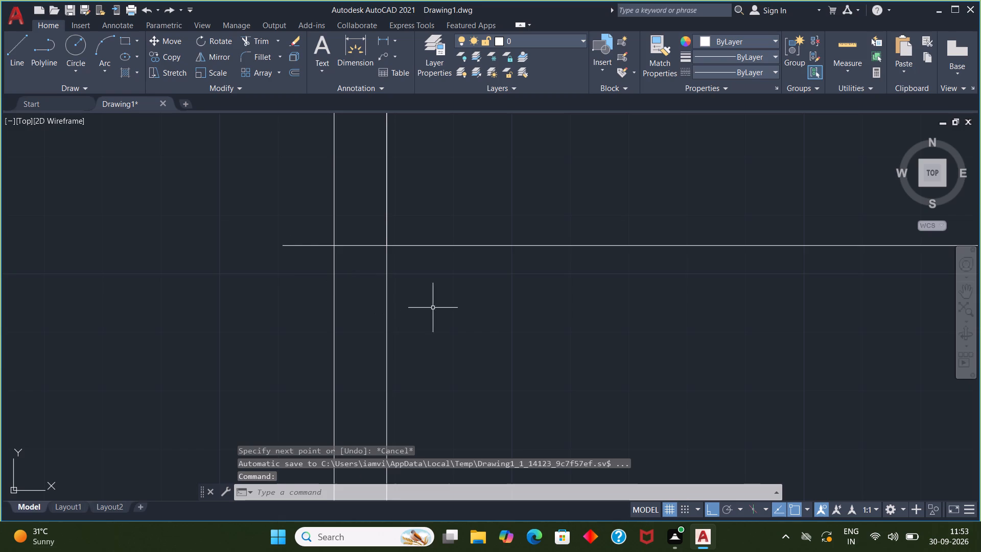
From the horizontal line's crossing with the left outer wall's outer line, draw a line 4.5" down and continue it 4.5" right.
middle_drag(482, 313, 473, 294)
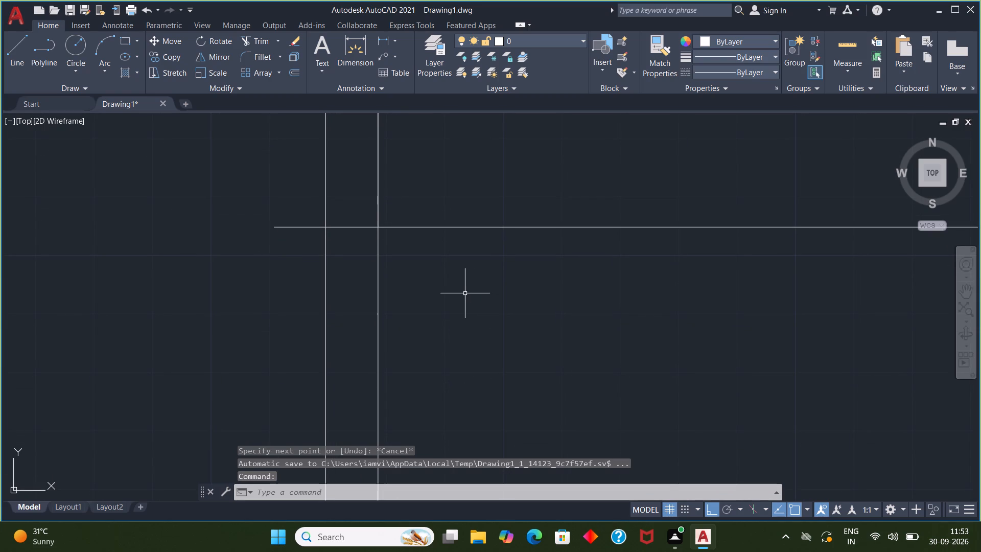
key(l)
key(Return)
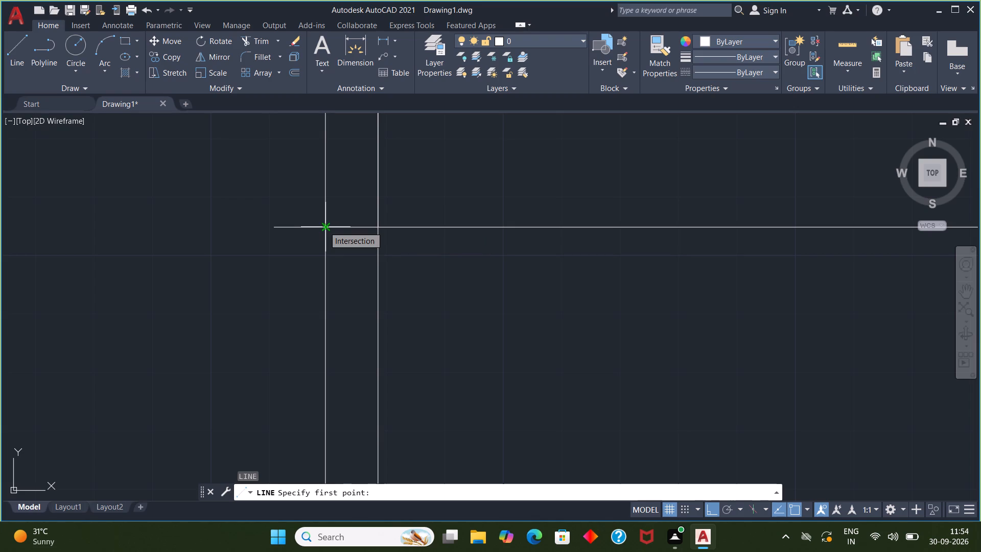
click(324, 226)
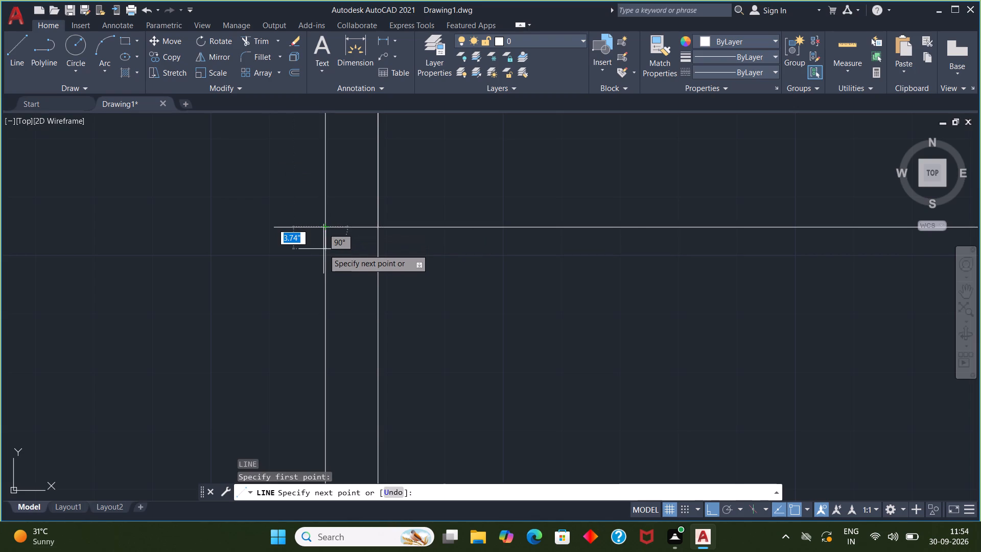
key(4)
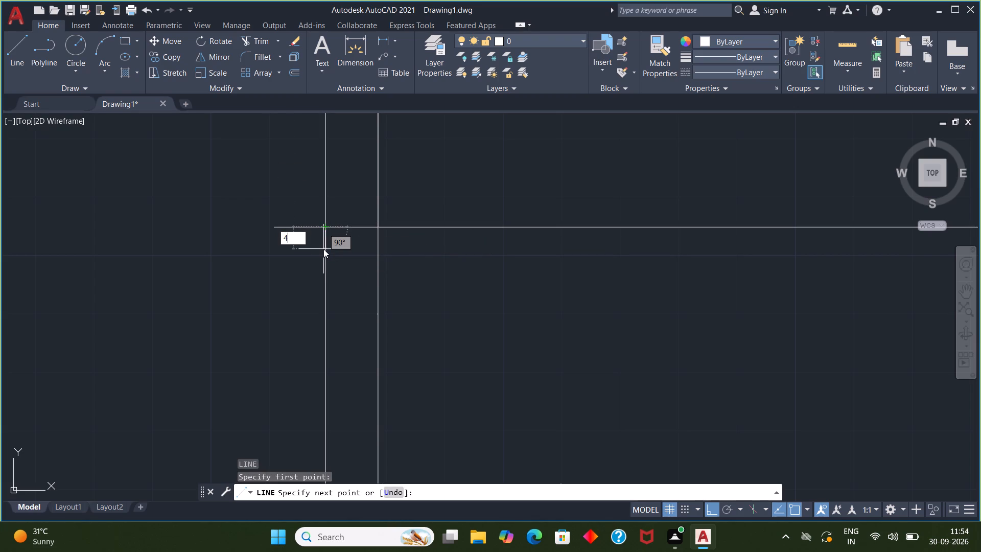
key(period)
key(5)
key(shift+quotedbl)
key(Return)
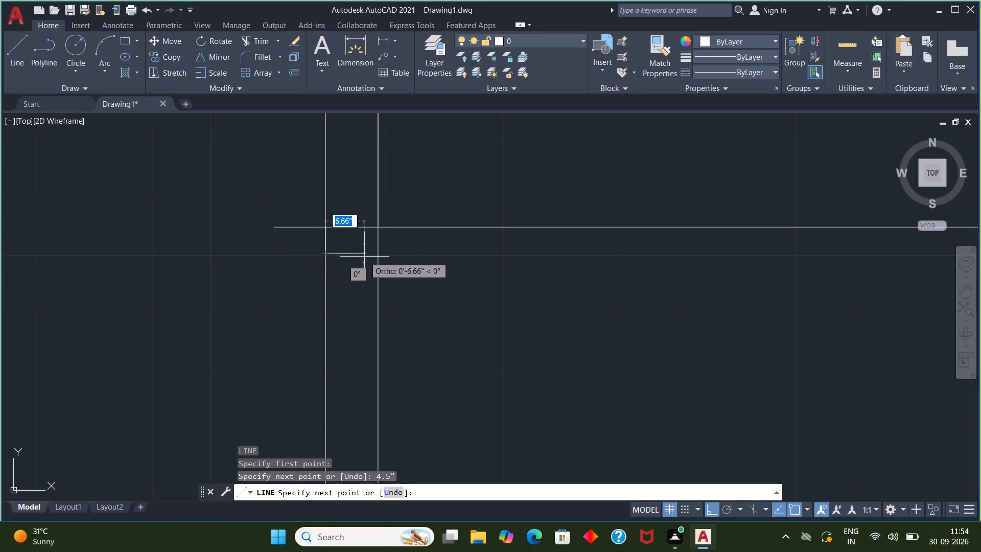
key(1)
key(BackSpace)
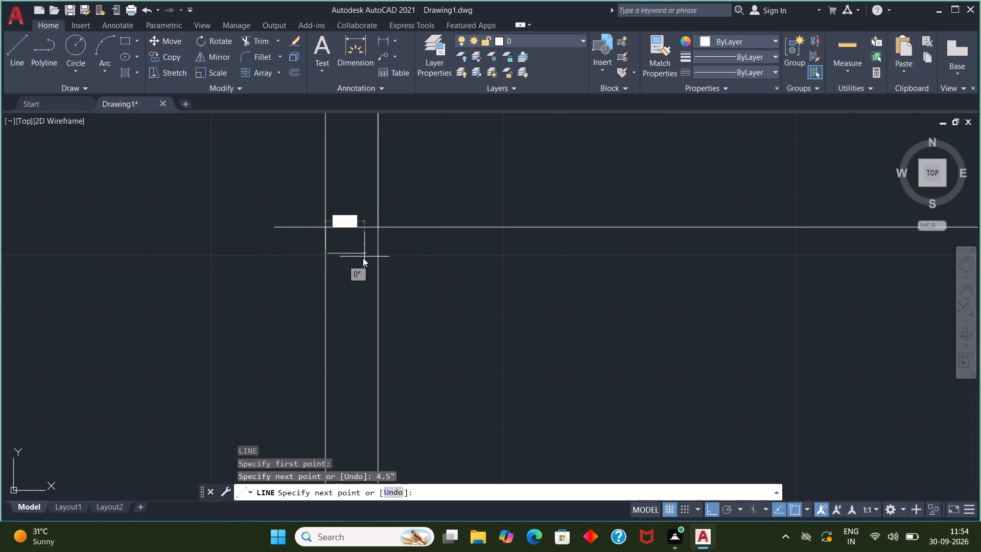
text(4.5)
key(shift+quotedbl)
key(Return)
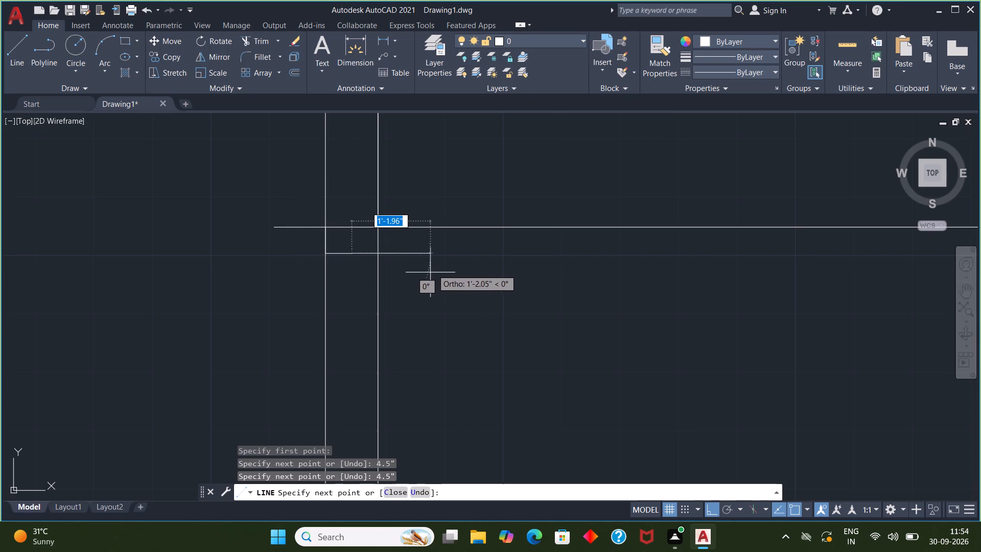
key(Escape)
From the free end of the 4.5" horizontal segment inside the left wall, draw a vertical line about 1'-5" down.
scroll(437, 322, down, 2)
middle_drag(477, 329, 459, 279)
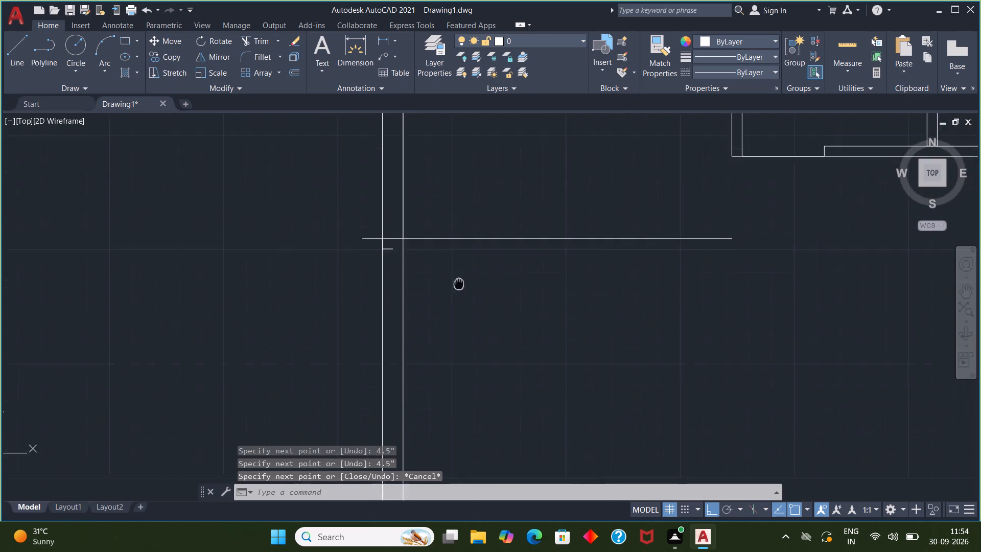
middle_drag(459, 279, 463, 261)
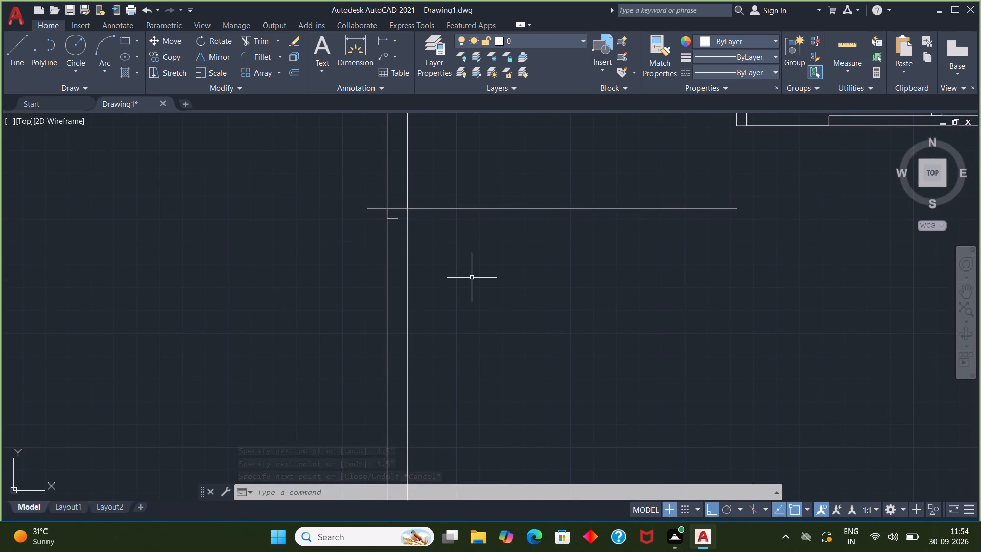
scroll(508, 258, up, 1)
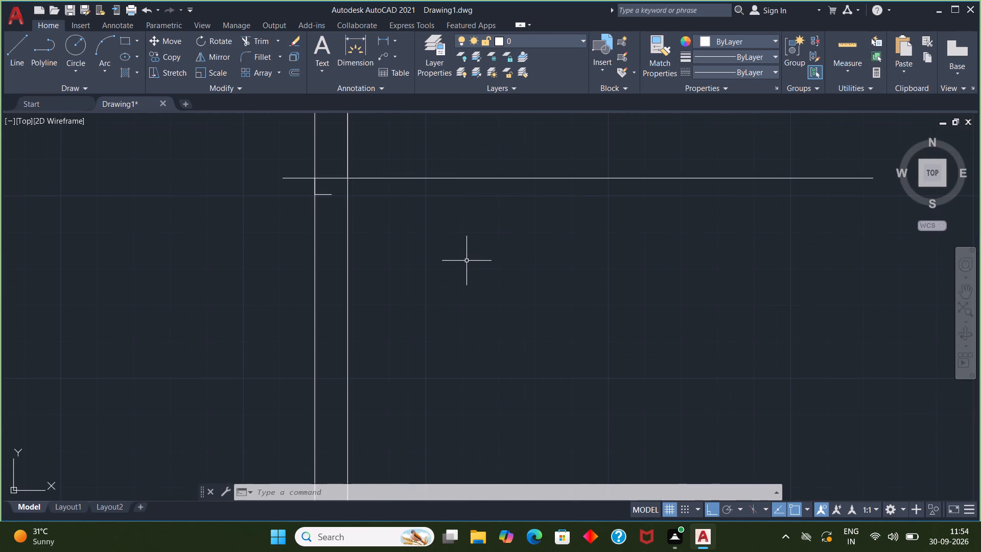
key(l)
key(Return)
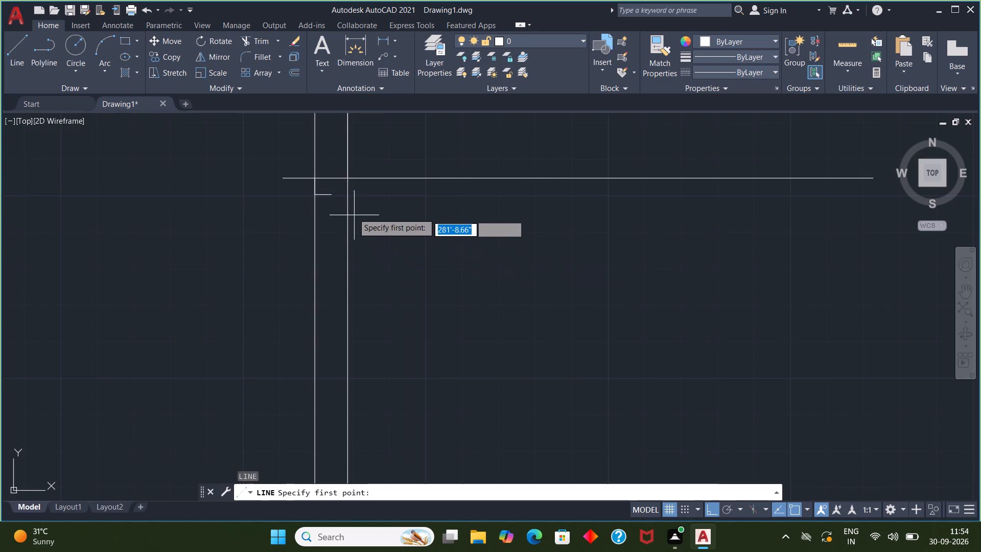
click(332, 197)
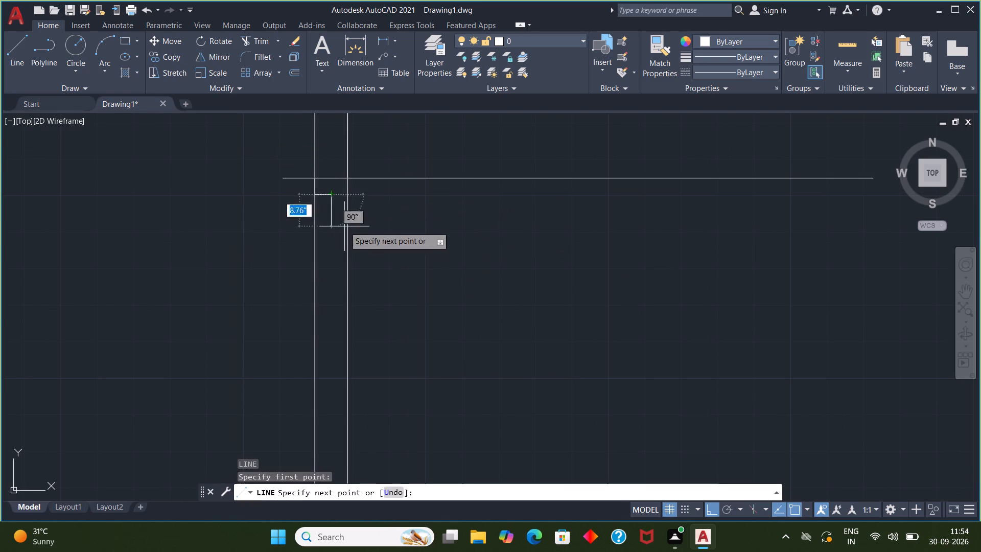
click(344, 226)
key(ctrl+z)
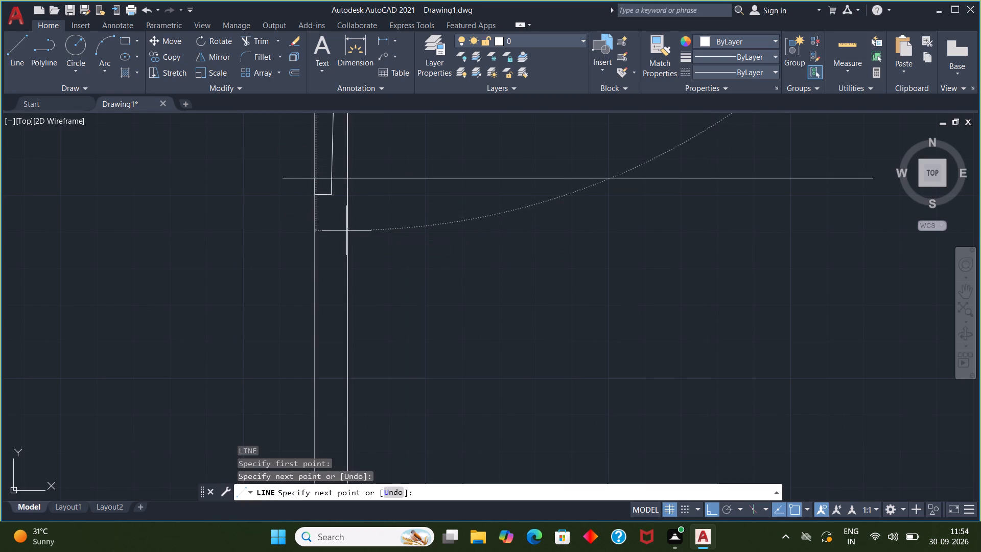
click(332, 256)
key(Escape)
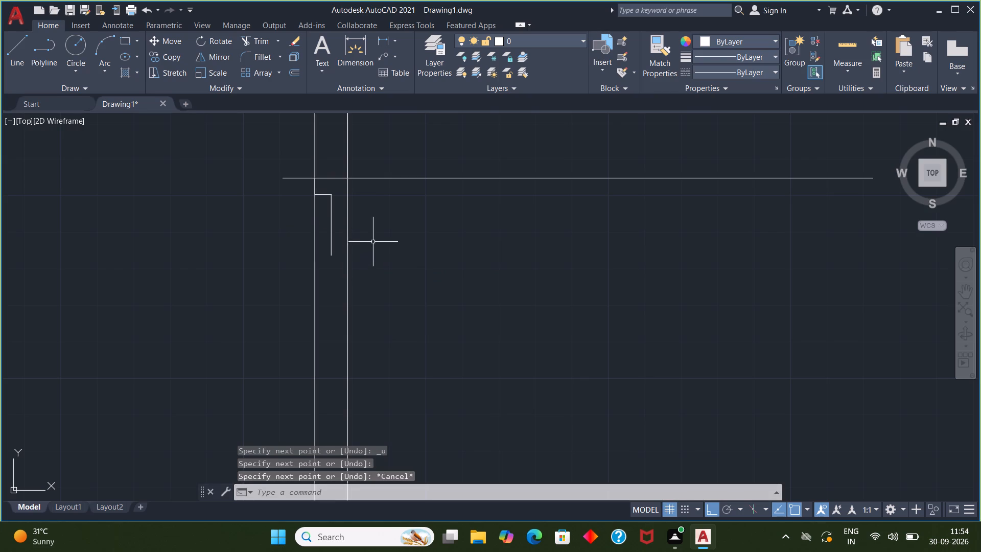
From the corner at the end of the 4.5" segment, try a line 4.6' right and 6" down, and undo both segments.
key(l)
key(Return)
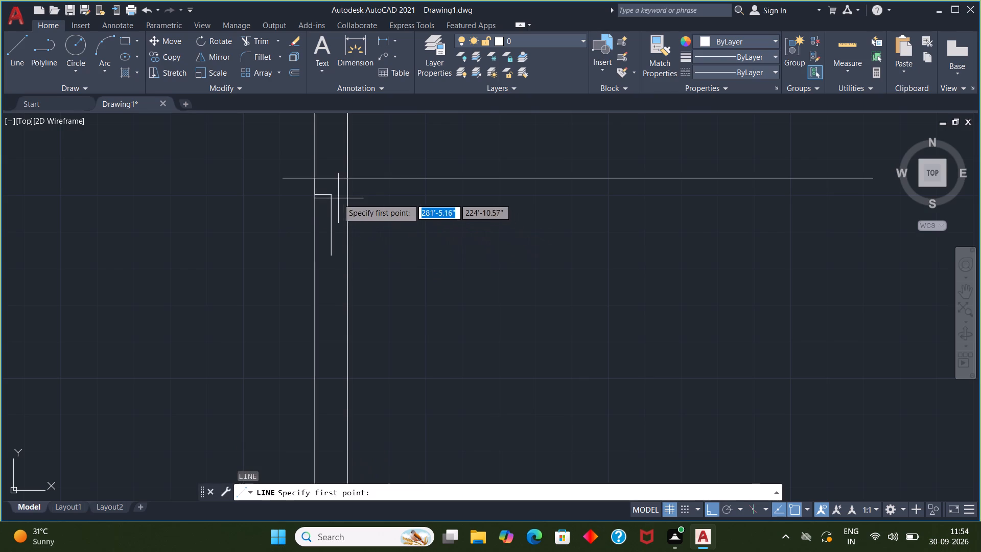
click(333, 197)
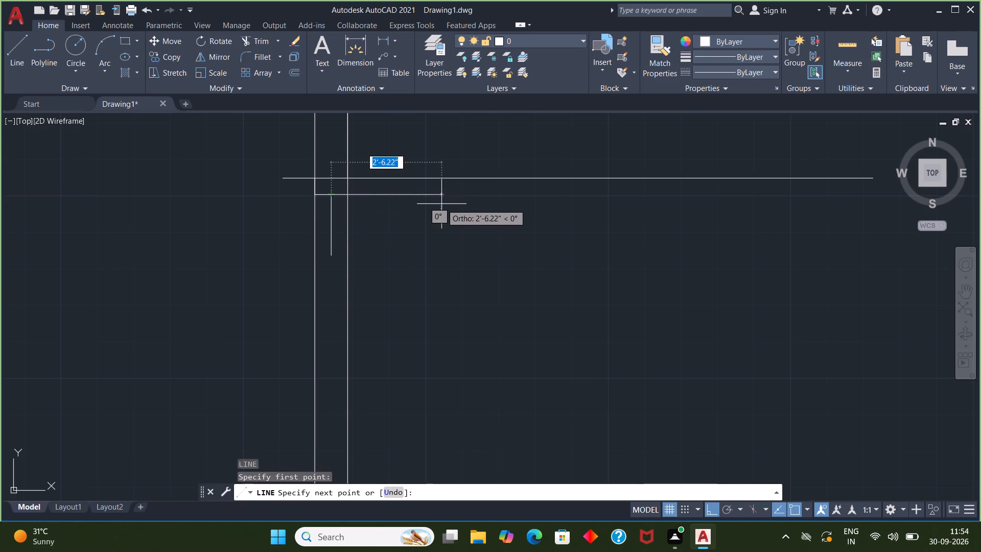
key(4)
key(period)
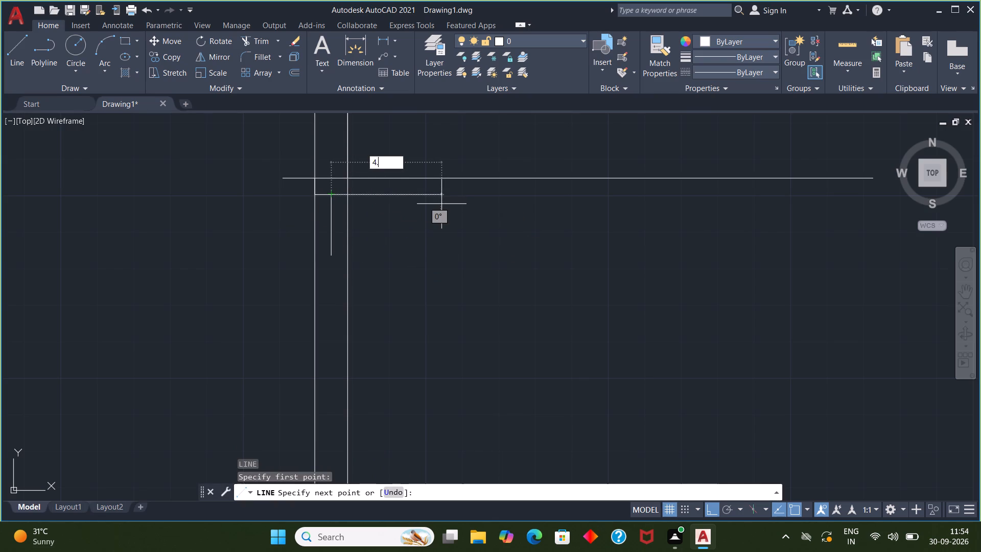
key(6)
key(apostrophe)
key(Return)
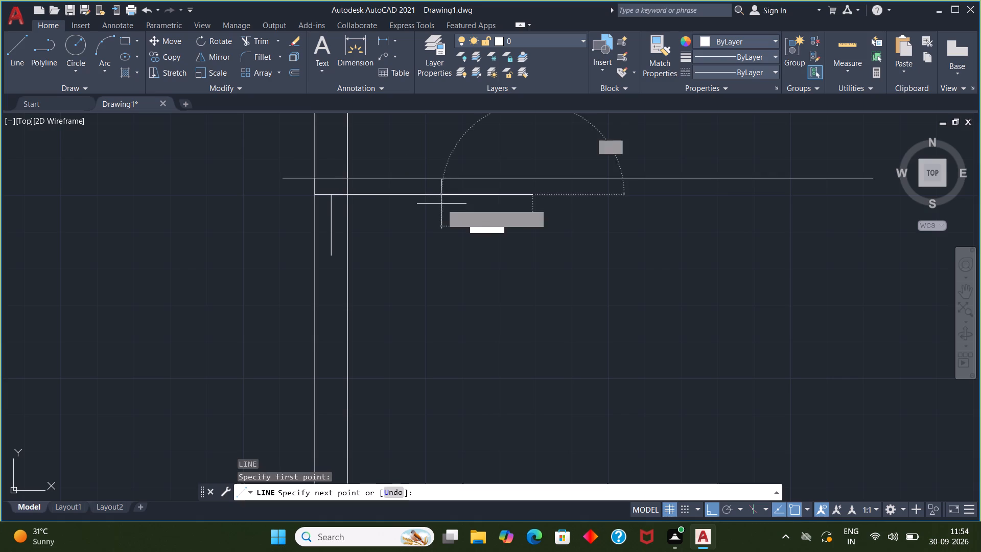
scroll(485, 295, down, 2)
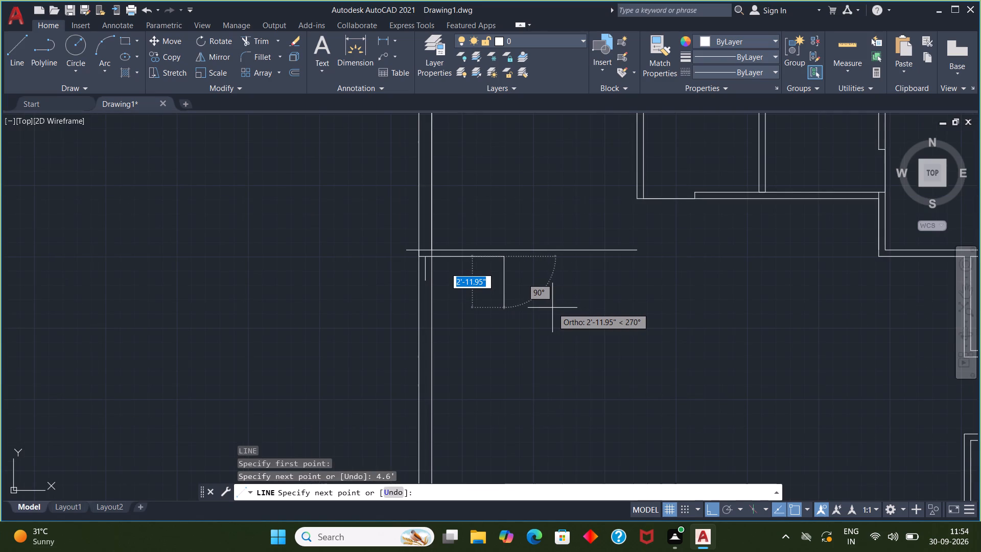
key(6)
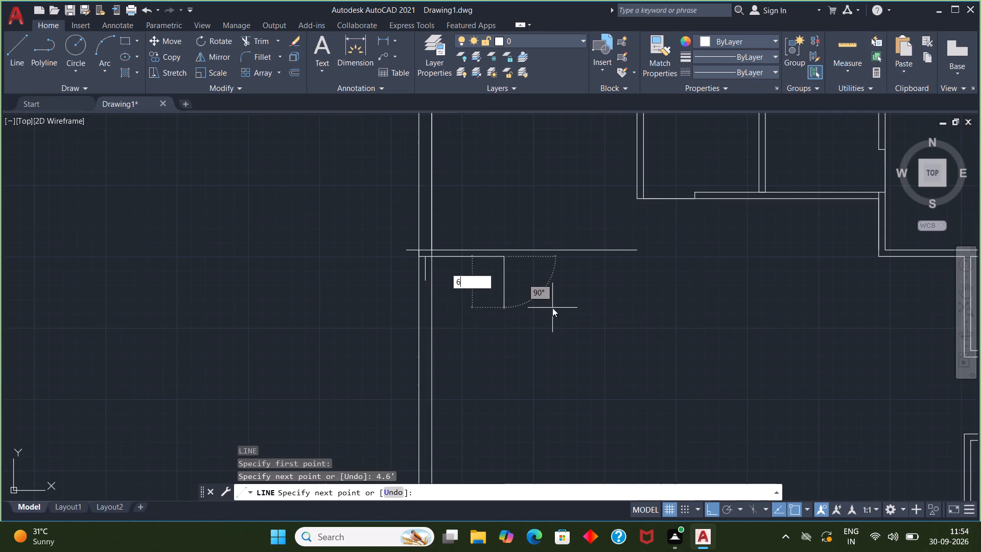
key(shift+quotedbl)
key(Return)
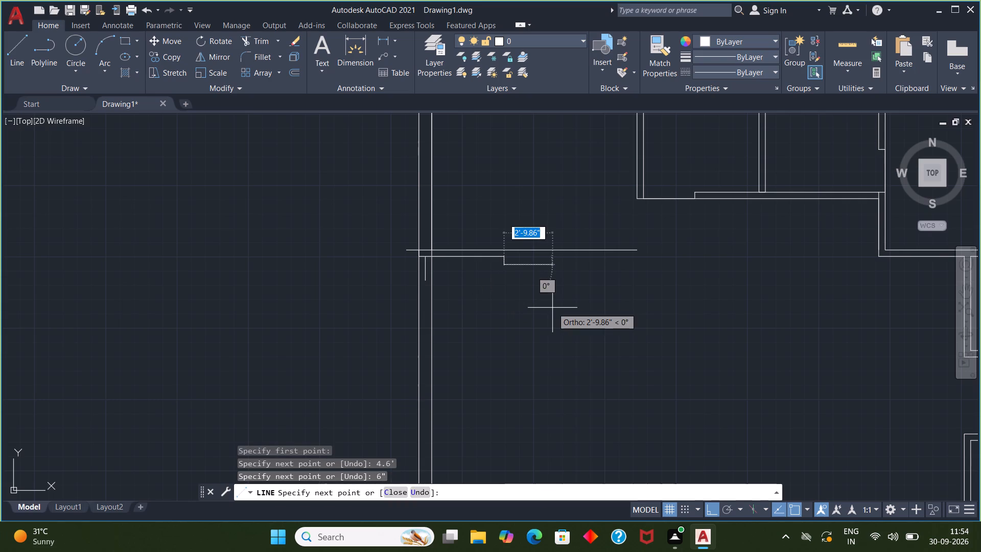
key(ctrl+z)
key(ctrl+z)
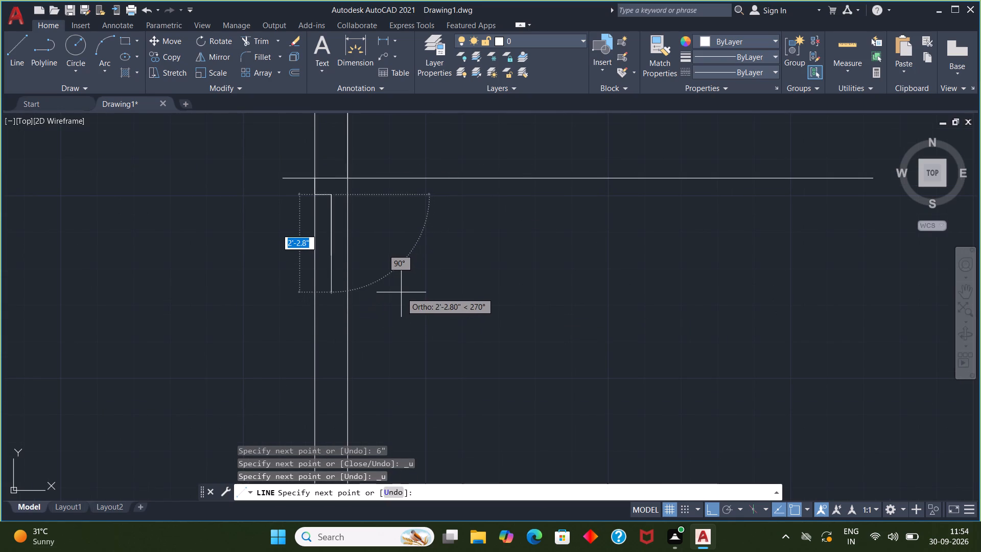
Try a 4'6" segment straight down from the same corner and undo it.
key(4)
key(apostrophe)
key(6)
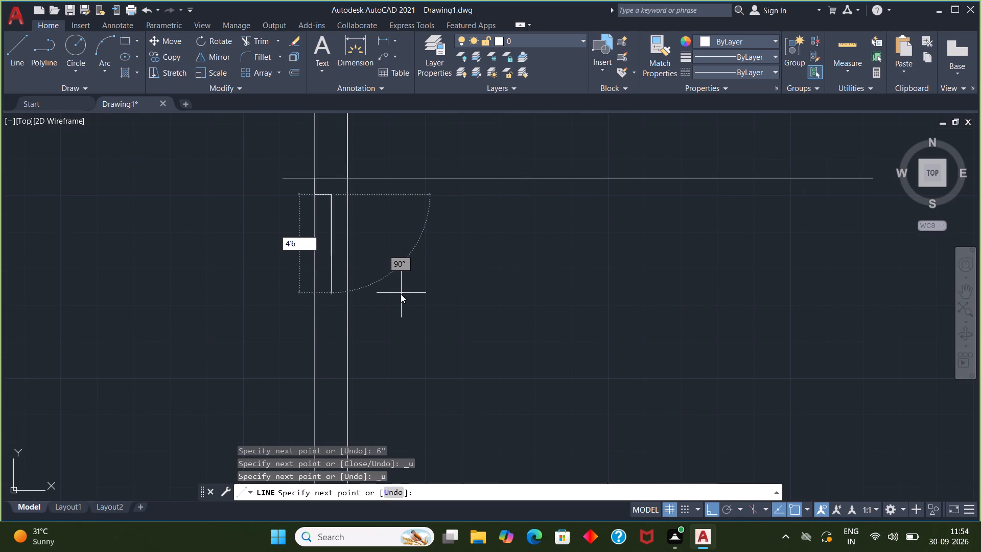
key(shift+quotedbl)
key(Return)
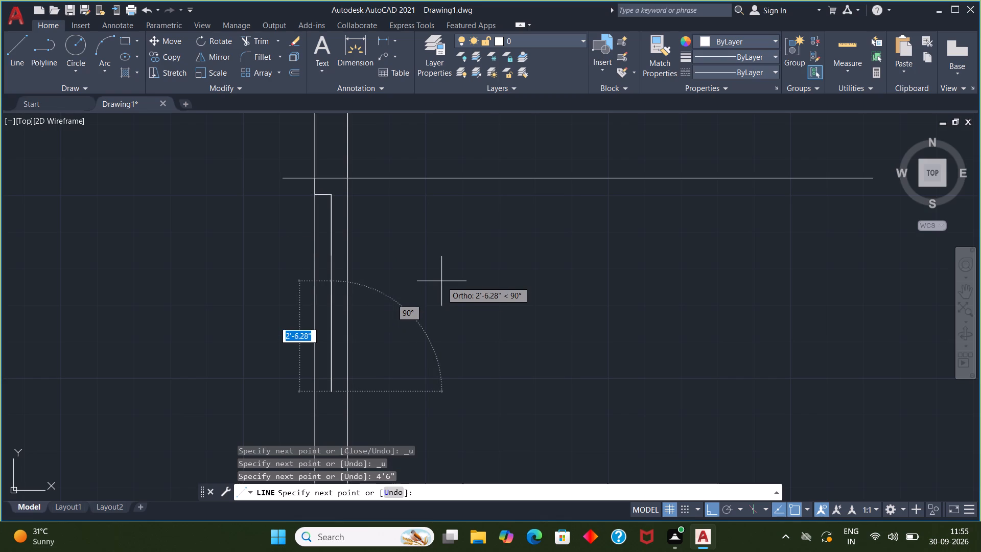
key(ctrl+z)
Draw a 4'6" horizontal line right from the same corner, parallel to the long horizontal wall line.
key(4)
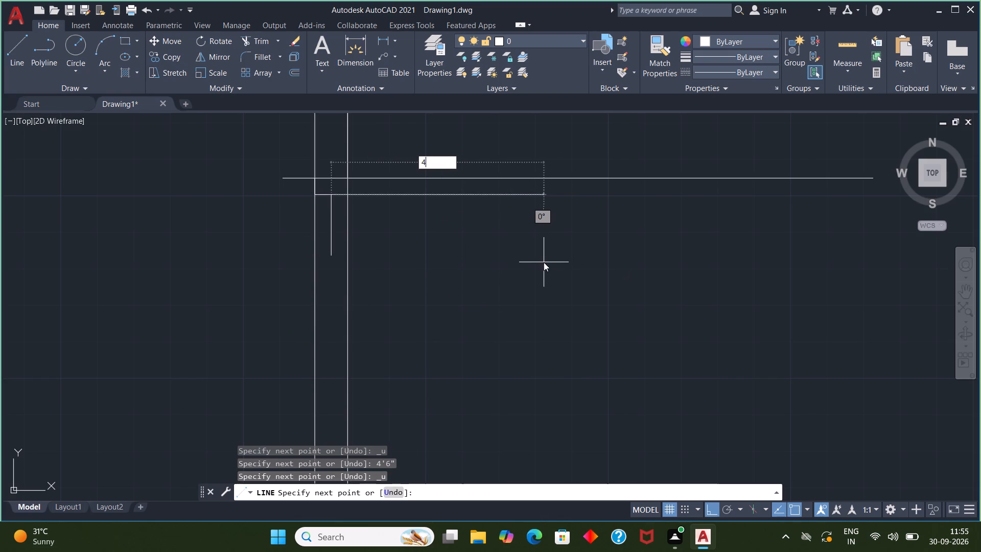
key(apostrophe)
key(6)
key(shift+quotedbl)
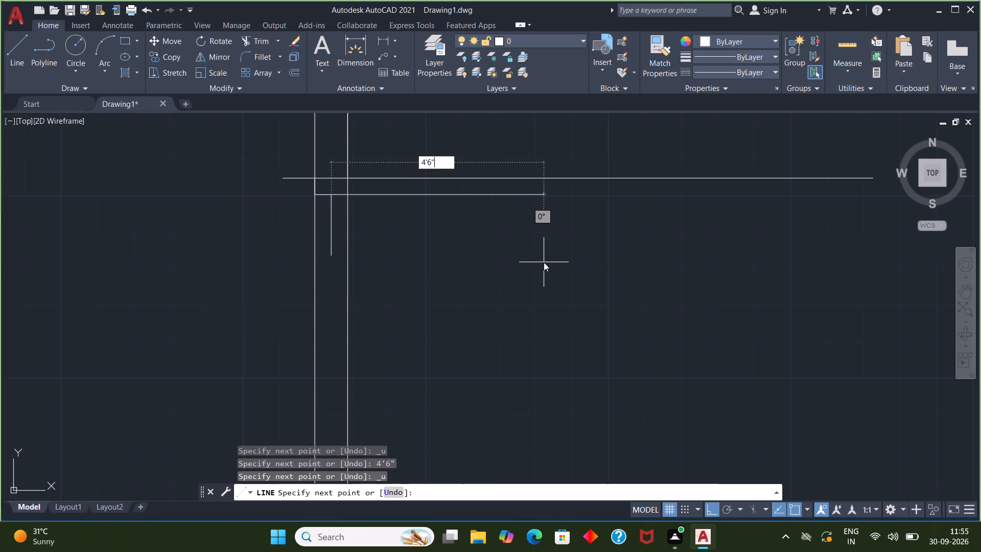
key(Return)
scroll(477, 310, down, 3)
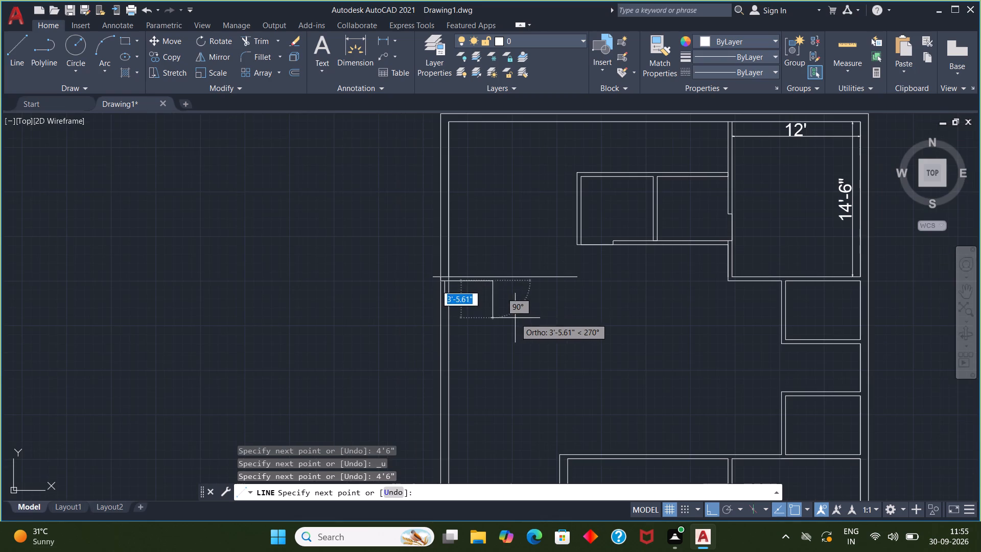
middle_drag(515, 318, 486, 293)
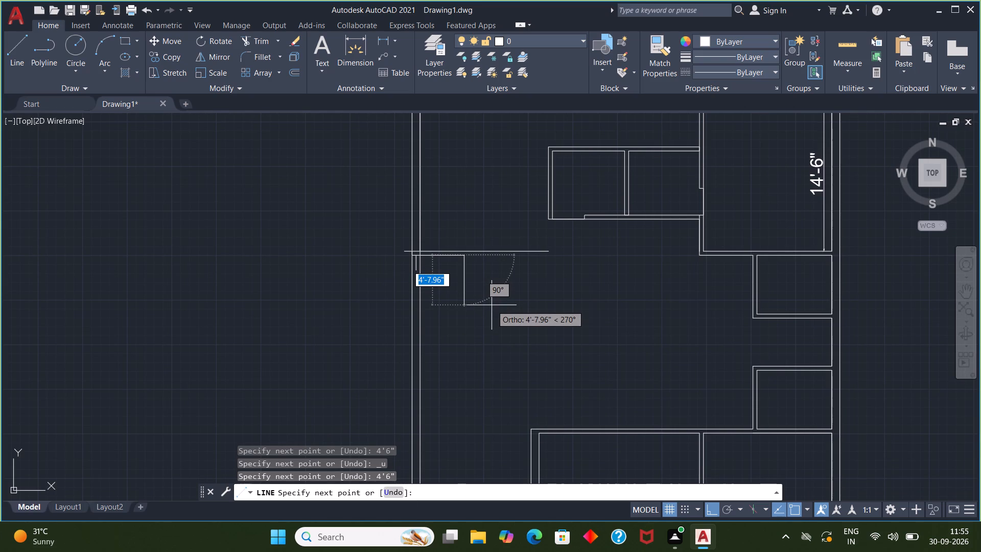
key(space)
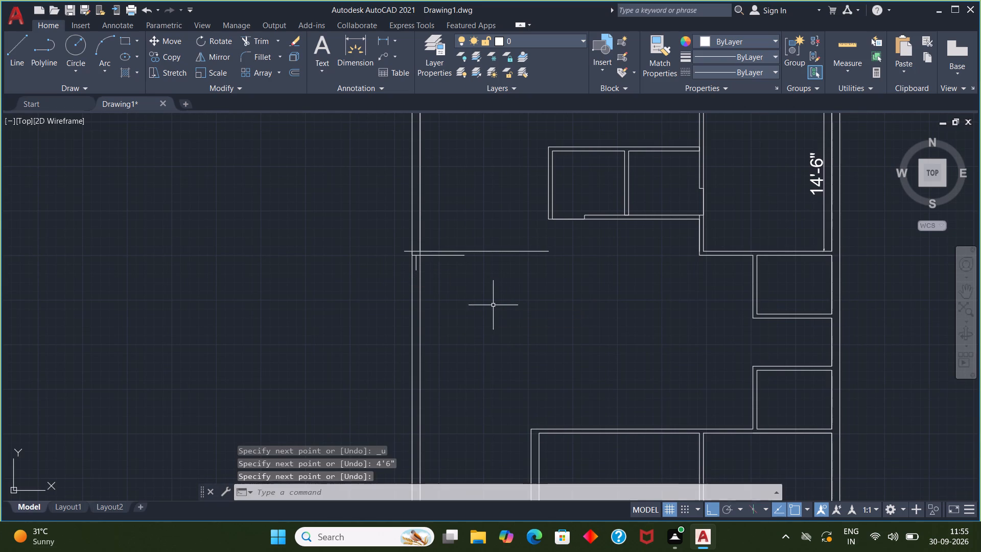
Draw a short vertical line down from the free right end of the 4'6" horizontal line.
scroll(494, 304, up, 1)
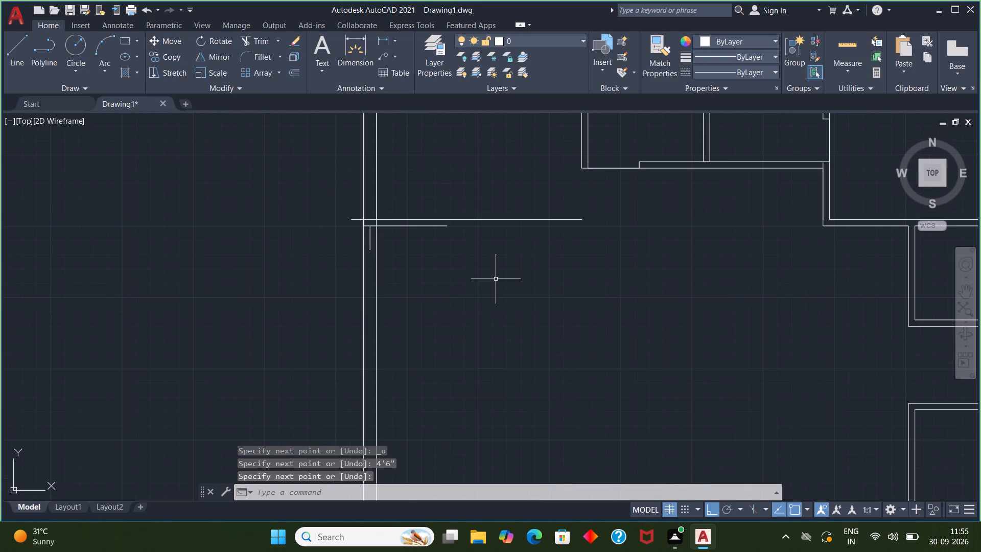
key(l)
key(Return)
click(448, 224)
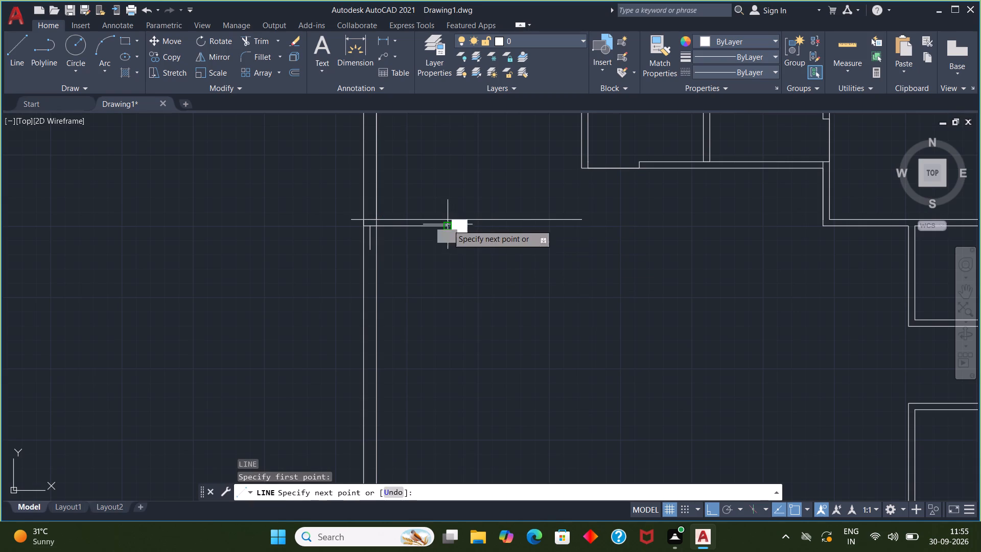
click(451, 247)
key(Escape)
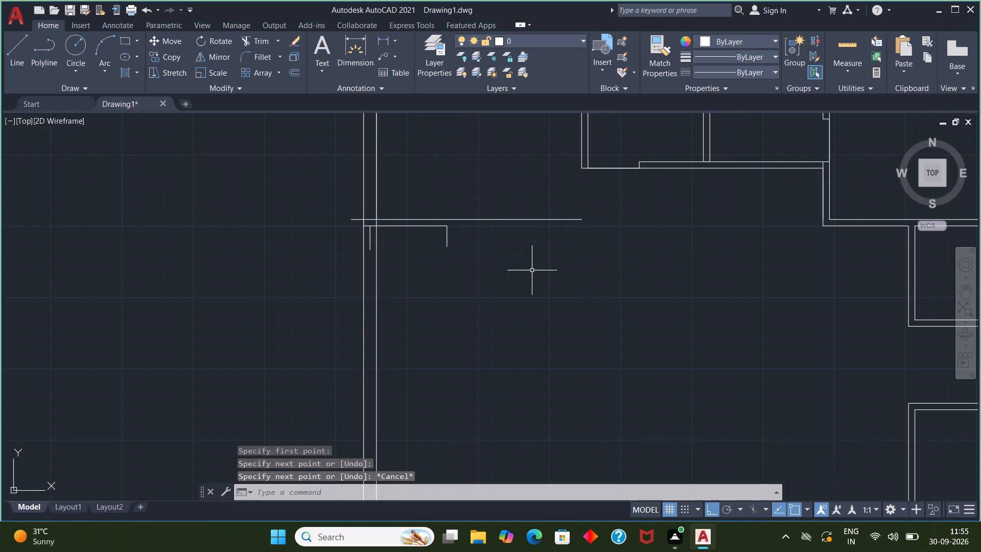
middle_drag(532, 271, 512, 296)
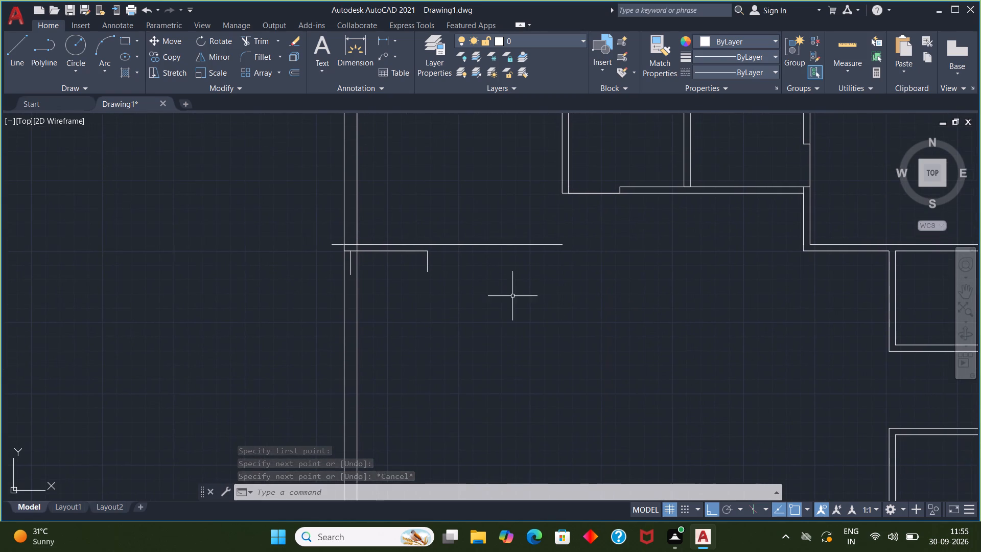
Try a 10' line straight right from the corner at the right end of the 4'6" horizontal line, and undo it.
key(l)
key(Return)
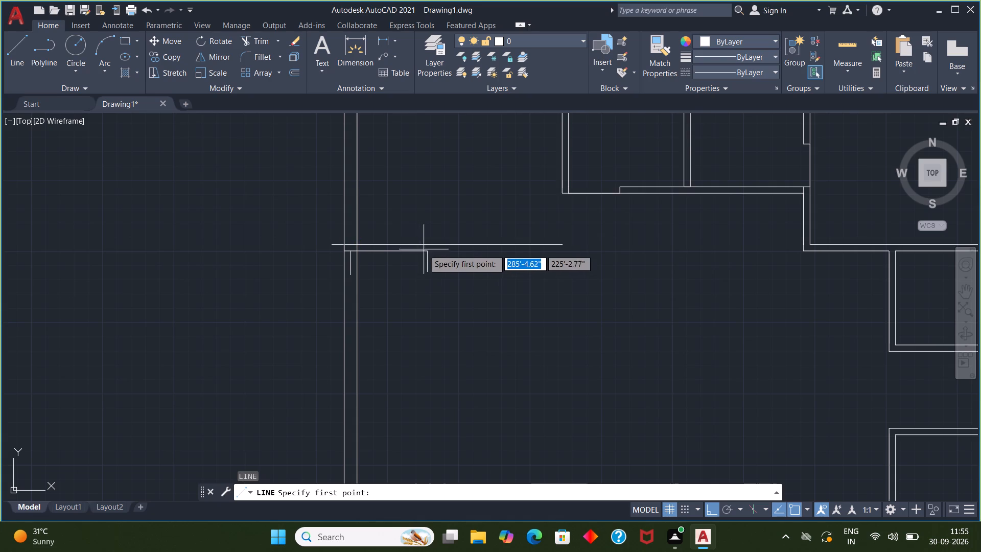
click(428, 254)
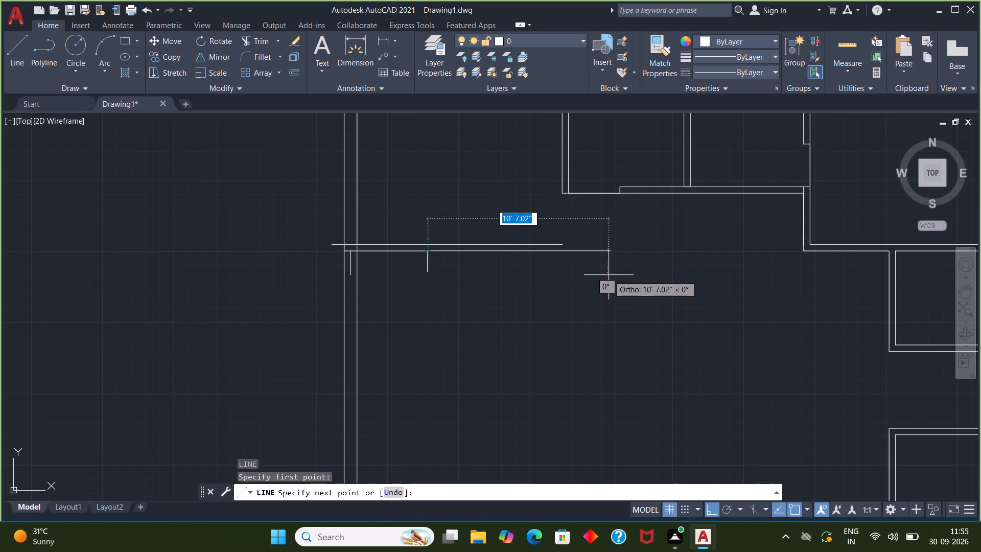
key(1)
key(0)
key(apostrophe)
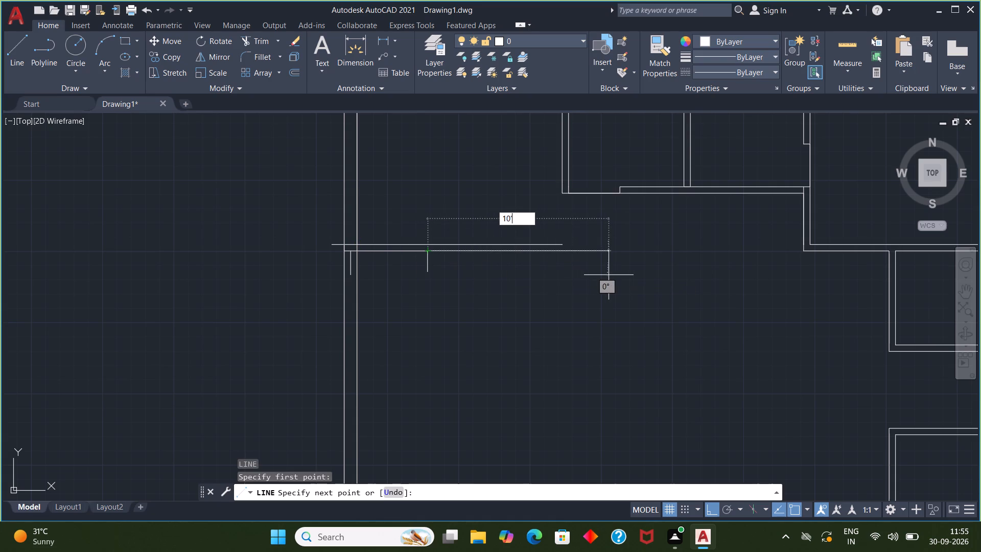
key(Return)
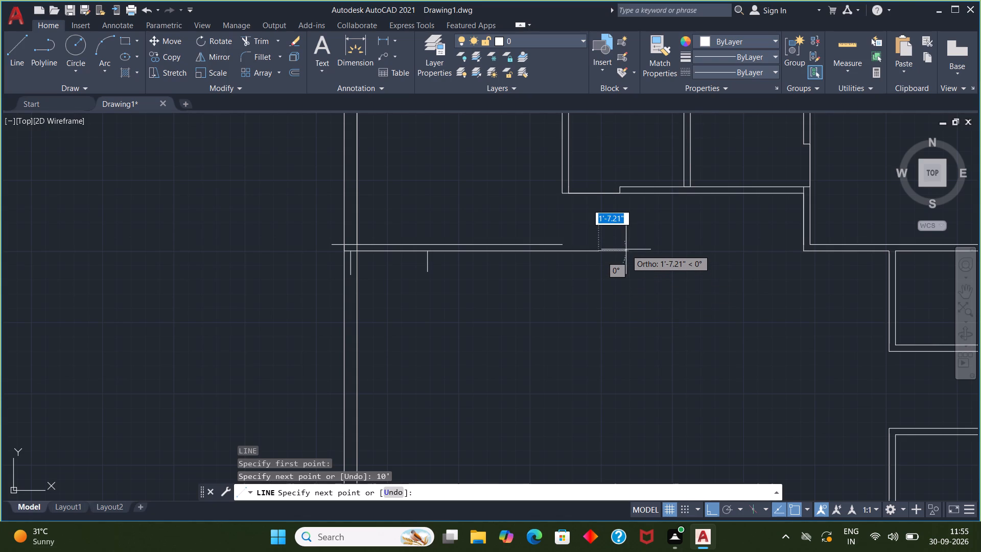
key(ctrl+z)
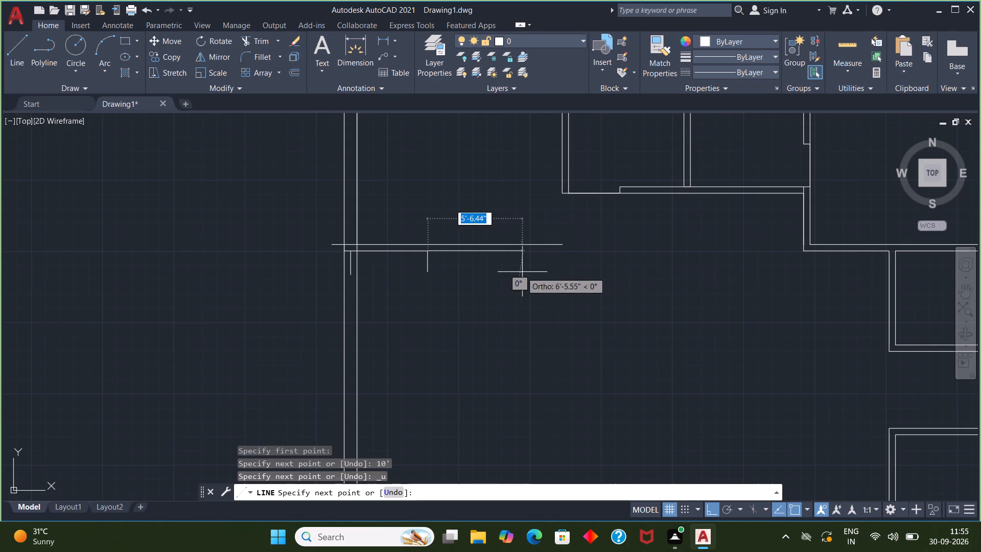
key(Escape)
From the corner at the right end of the 4'6" line, draw a 9" segment right and a short vertical segment down.
scroll(472, 287, up, 1)
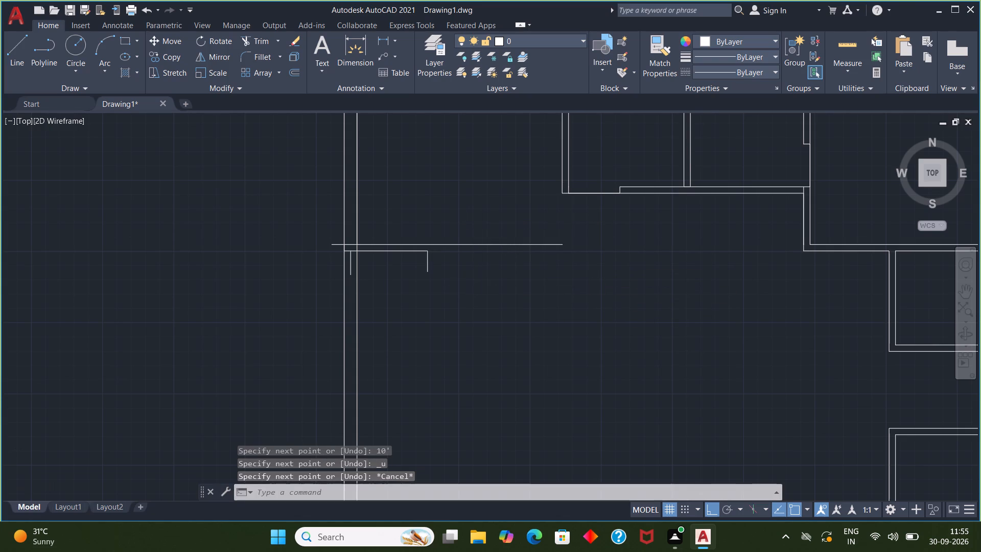
key(l)
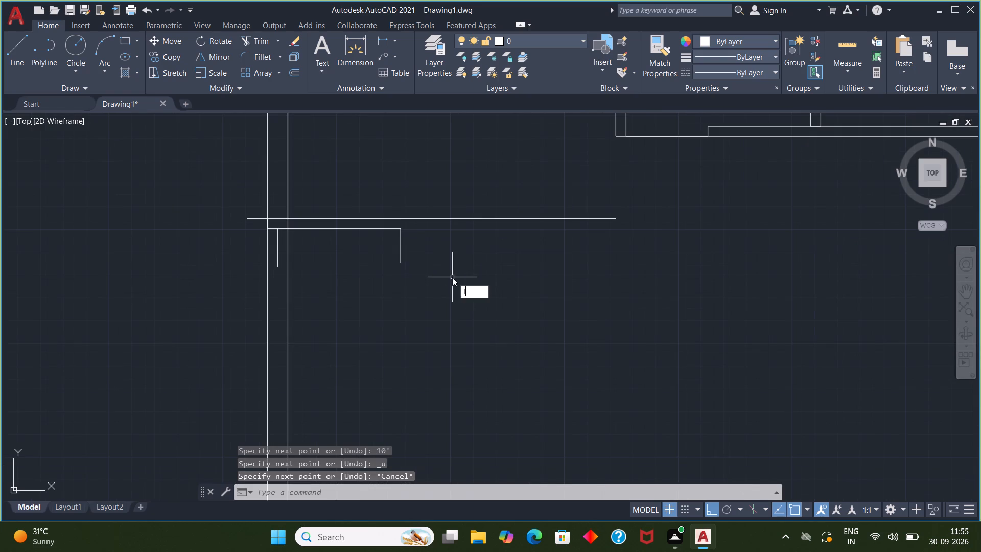
key(Return)
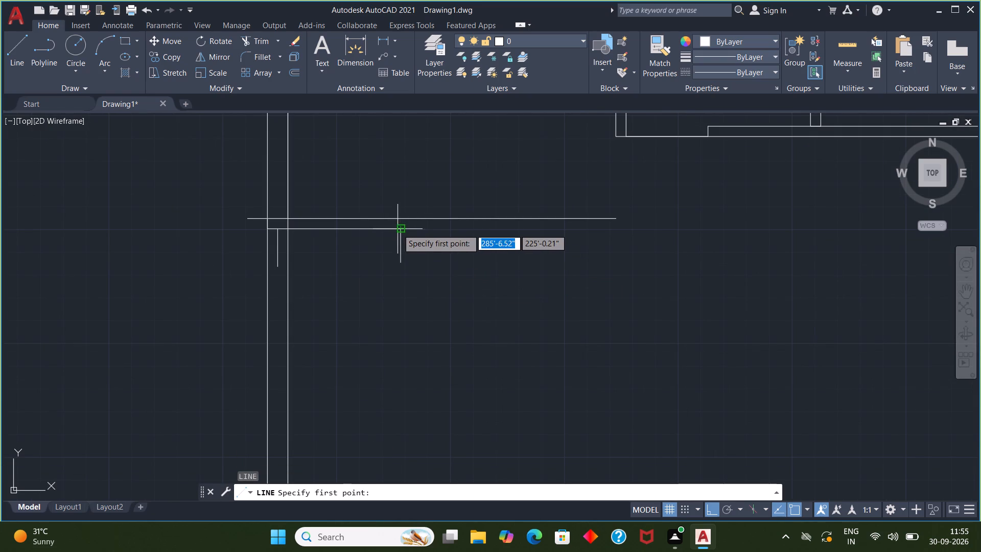
click(398, 229)
key(9)
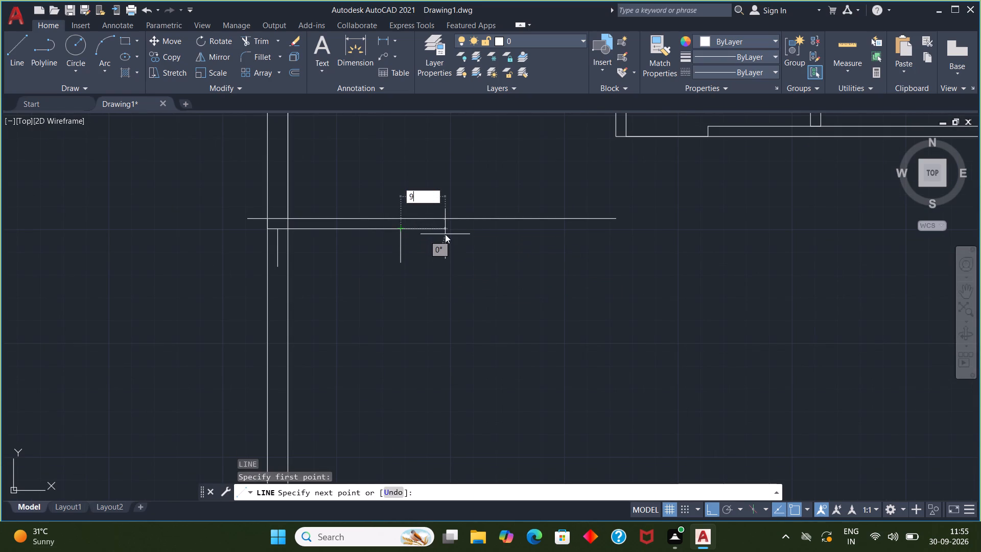
key(shift+quotedbl)
key(Return)
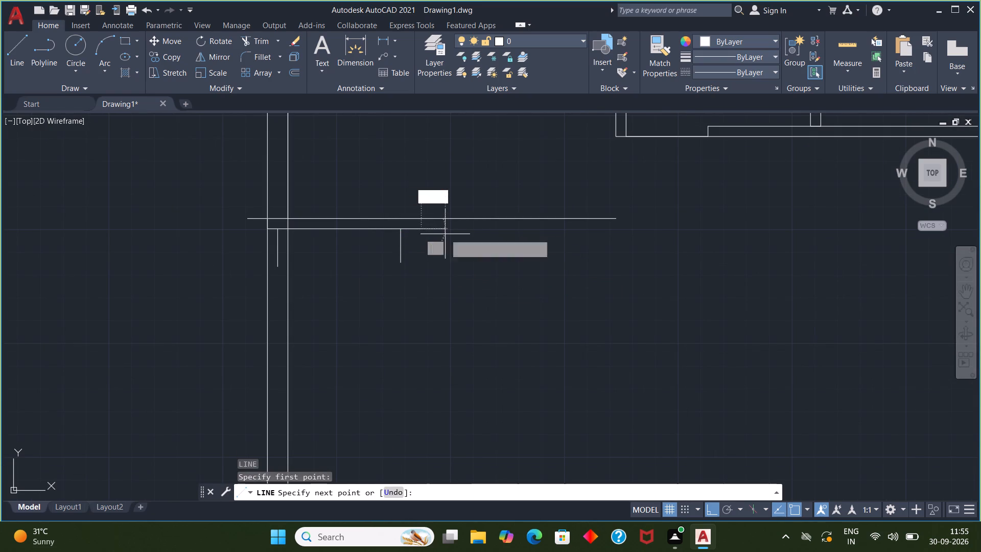
click(448, 277)
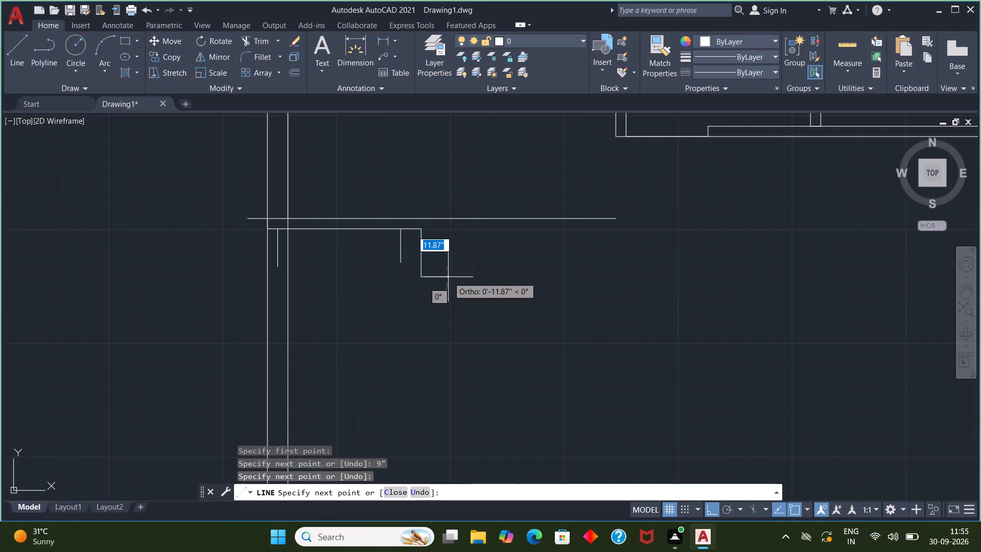
key(Escape)
Draw a 10' horizontal line right from the corner at the end of the 9" segment as the room's upper edge.
key(l)
key(Return)
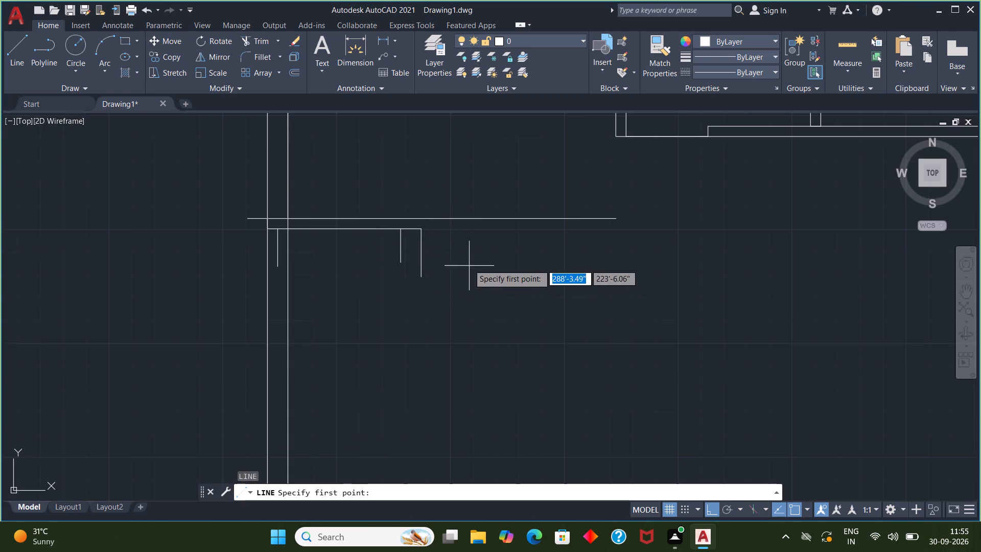
click(422, 230)
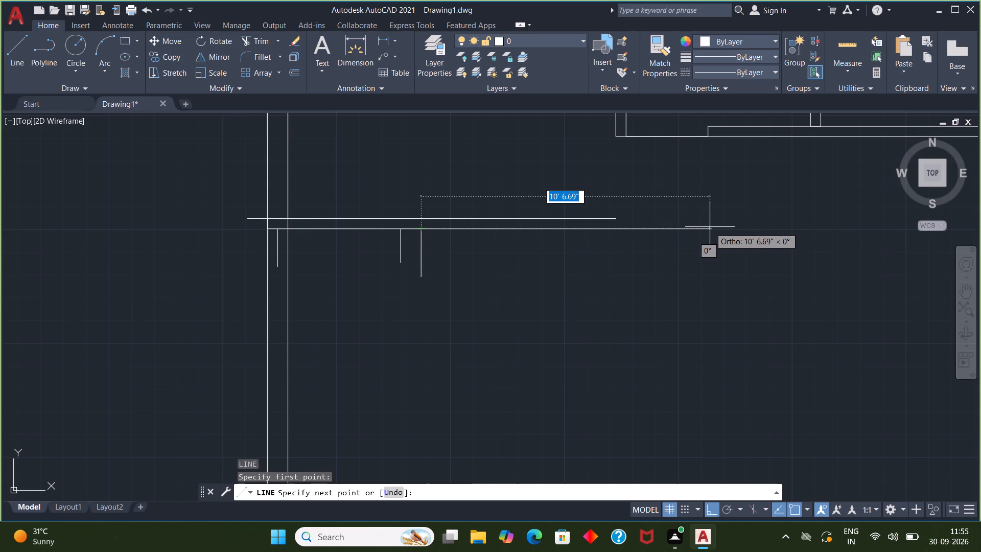
text(10)
key(apostrophe)
key(Return)
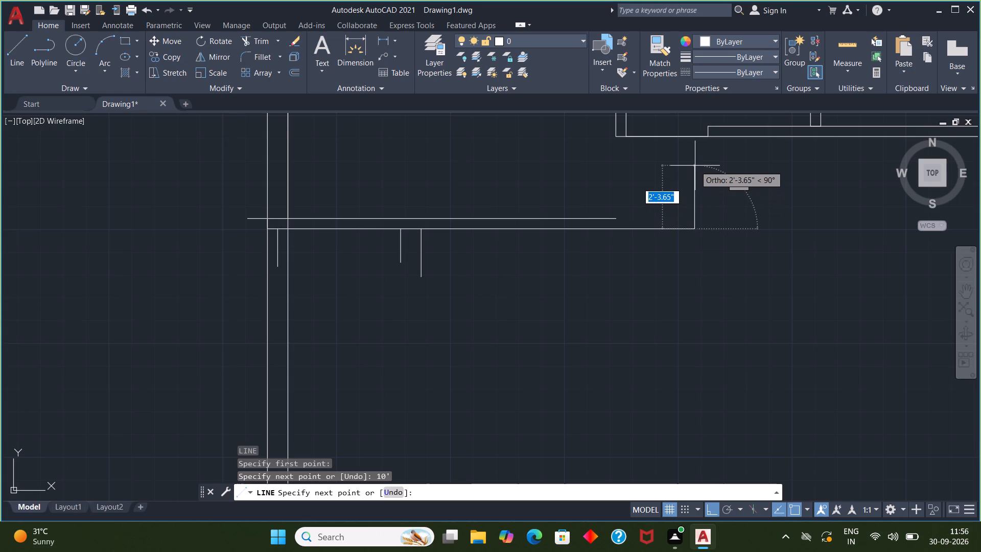
Continue the room outline 8'1" straight down from the right end of the 10' line.
scroll(758, 373, down, 1)
middle_drag(746, 369, 763, 289)
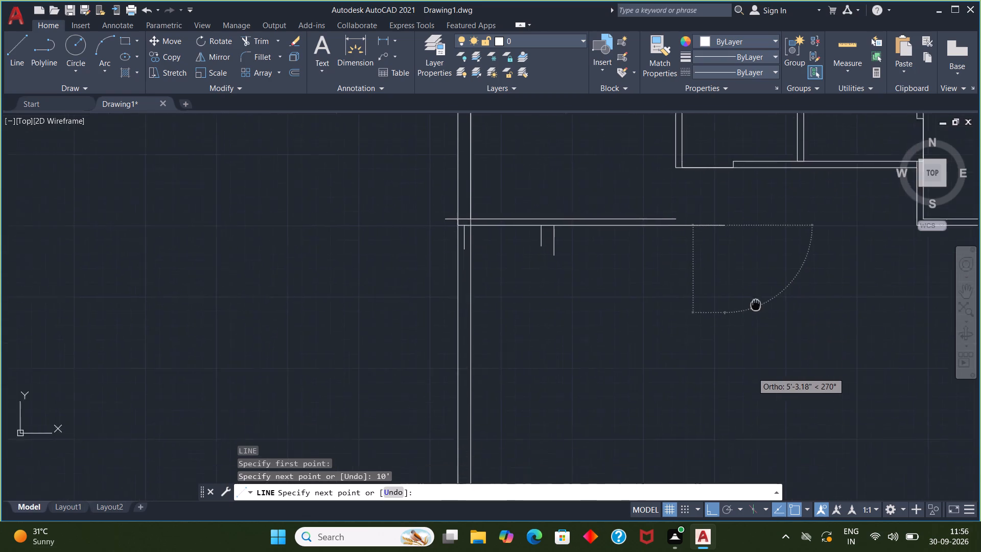
middle_drag(763, 289, 778, 257)
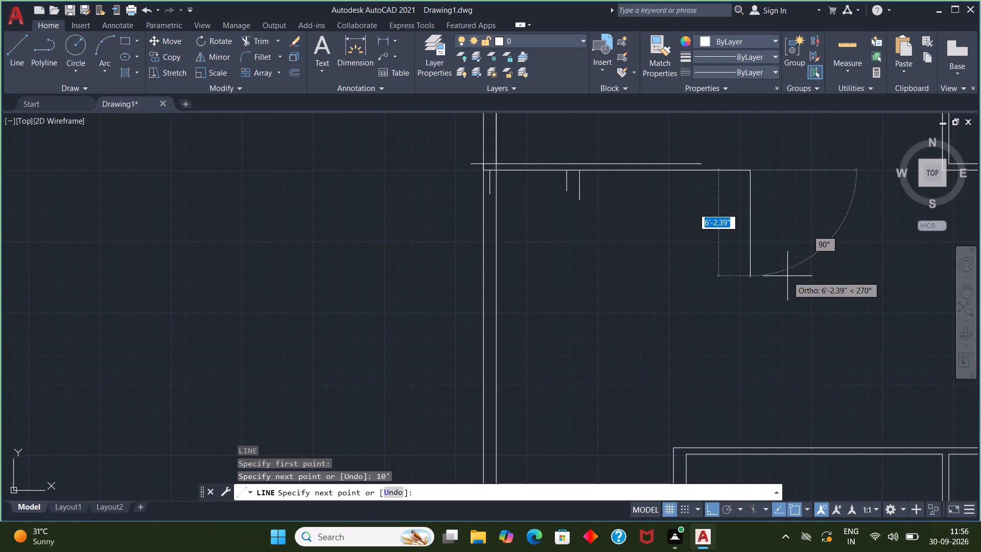
key(8)
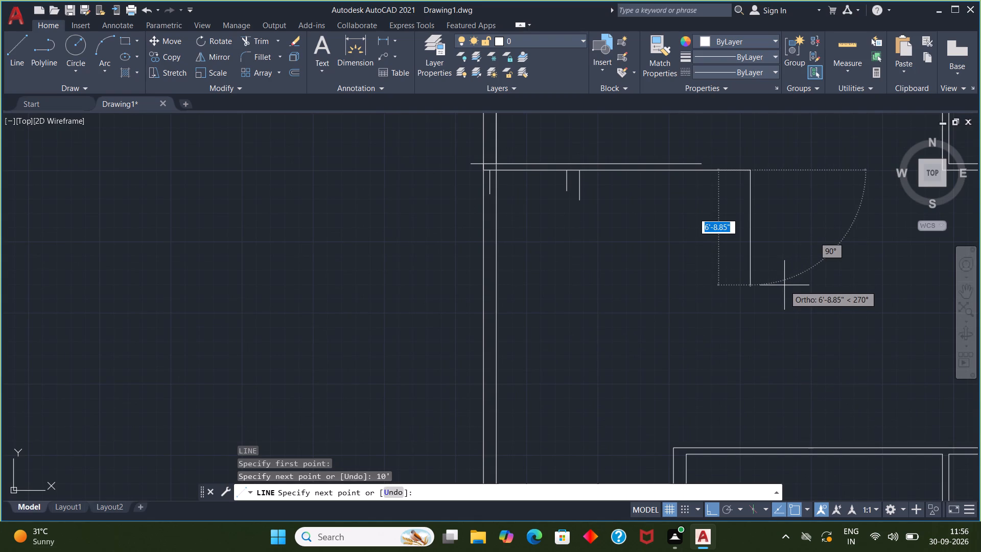
key(8)
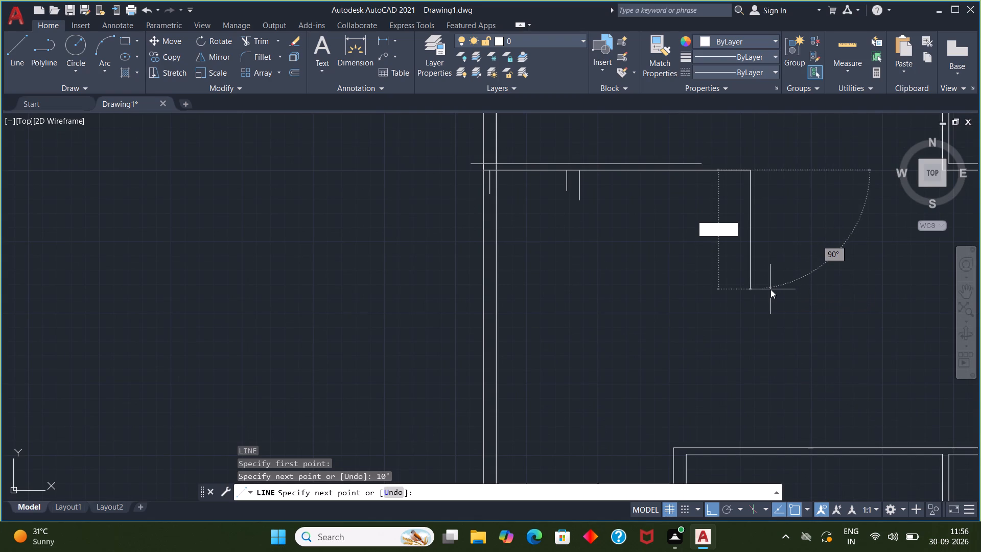
key(apostrophe)
key(1)
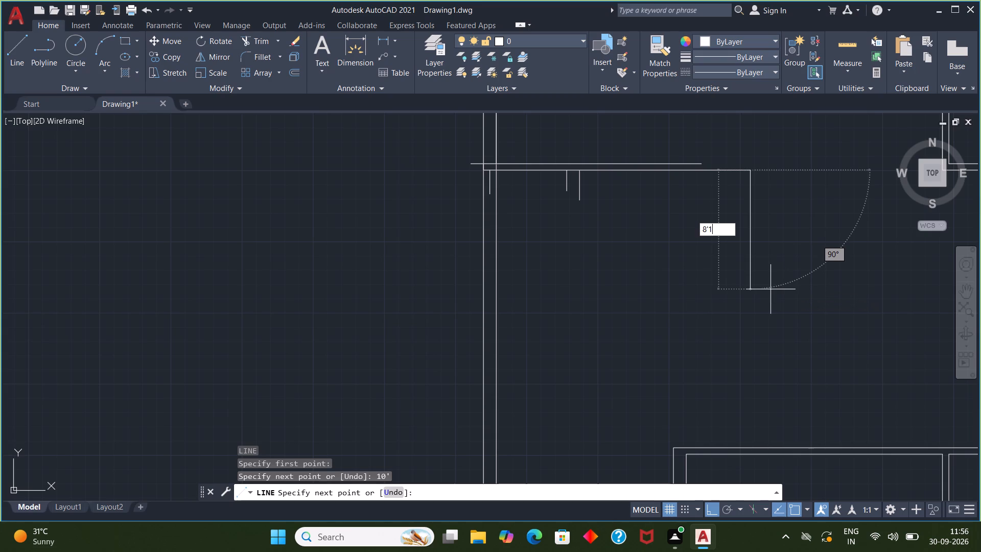
key(shift+quotedbl)
key(Return)
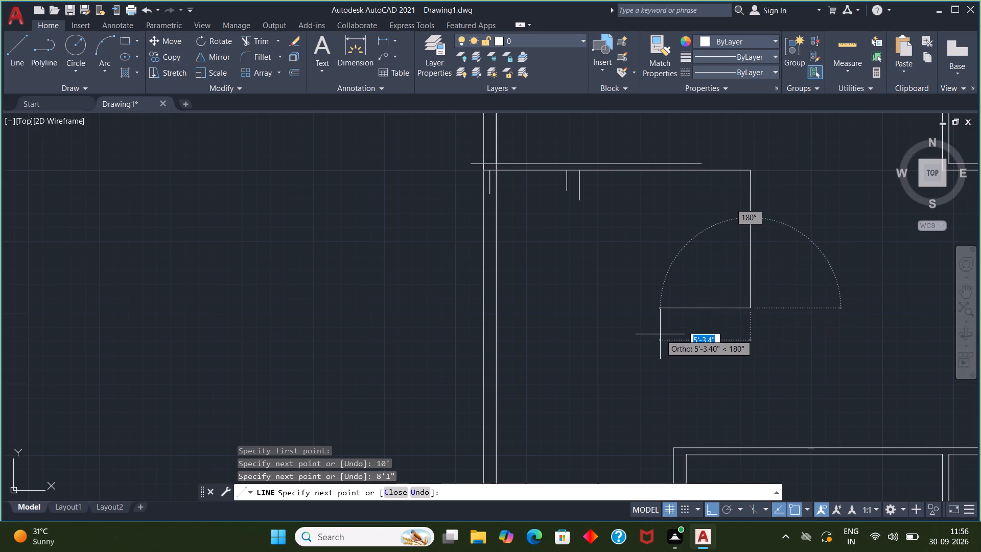
Continue the room outline 10' left, and close it upward to the lower end of the short vertical at the 9" segment.
key(1)
key(0)
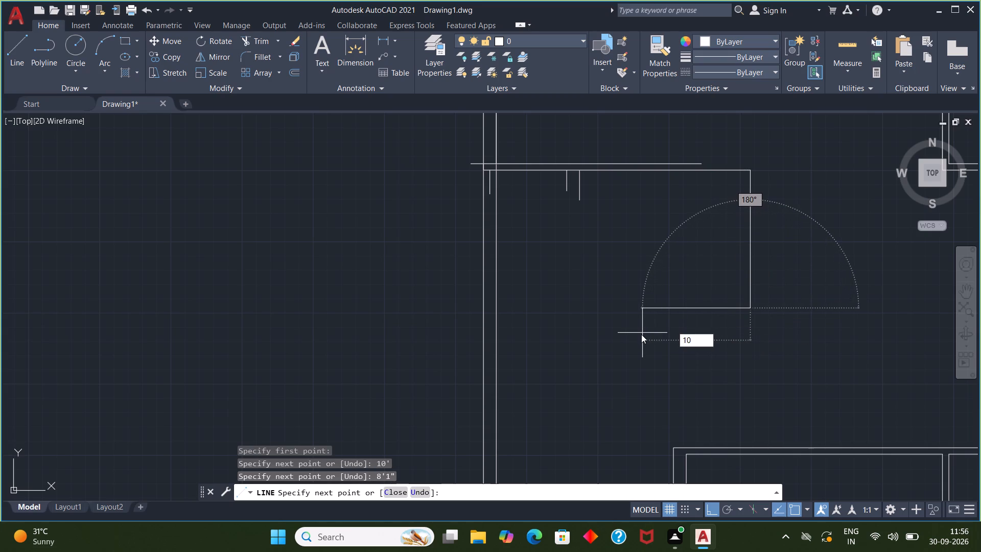
key(apostrophe)
key(Return)
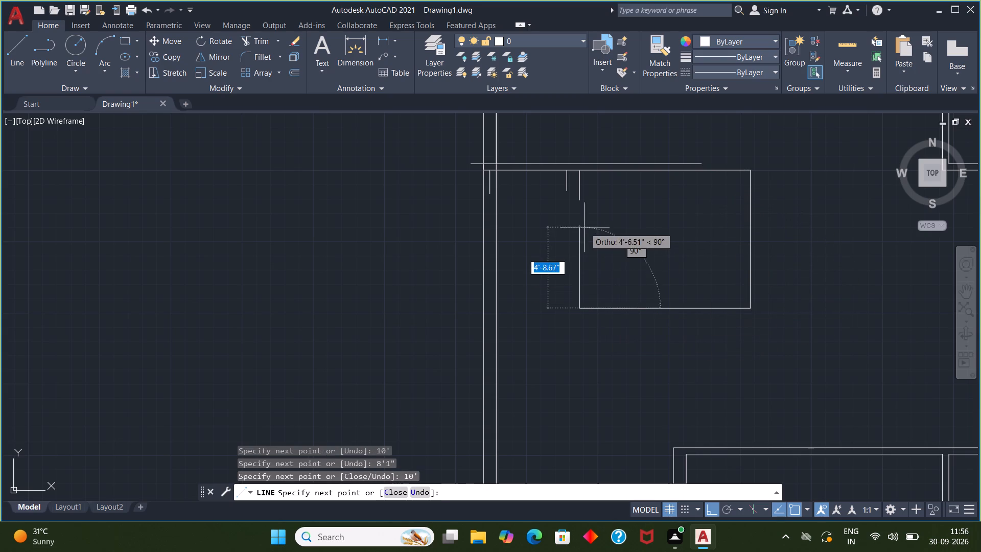
click(582, 201)
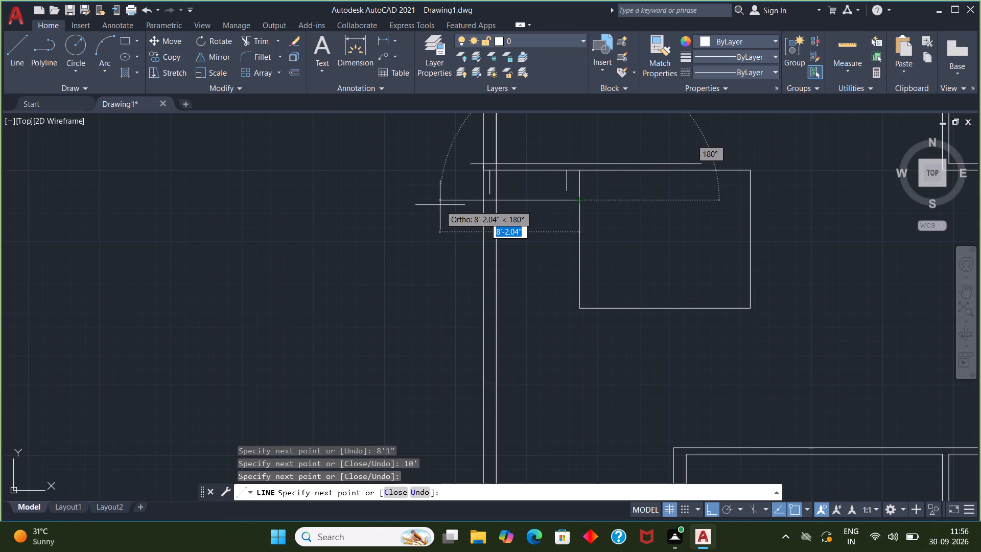
key(Escape)
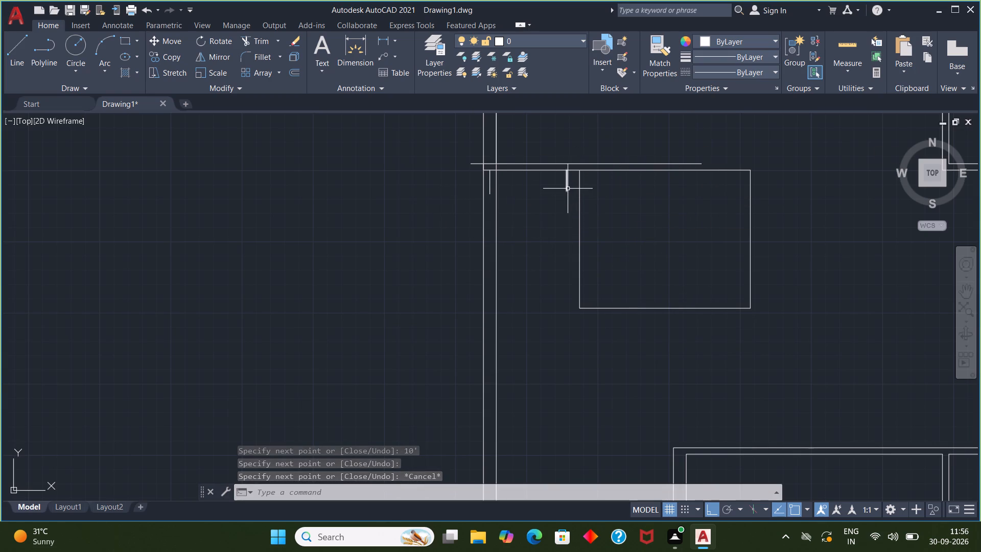
Extend the wall's outer vertical, 9" left of the room, with a line down to the level of the room's lower edge.
key(l)
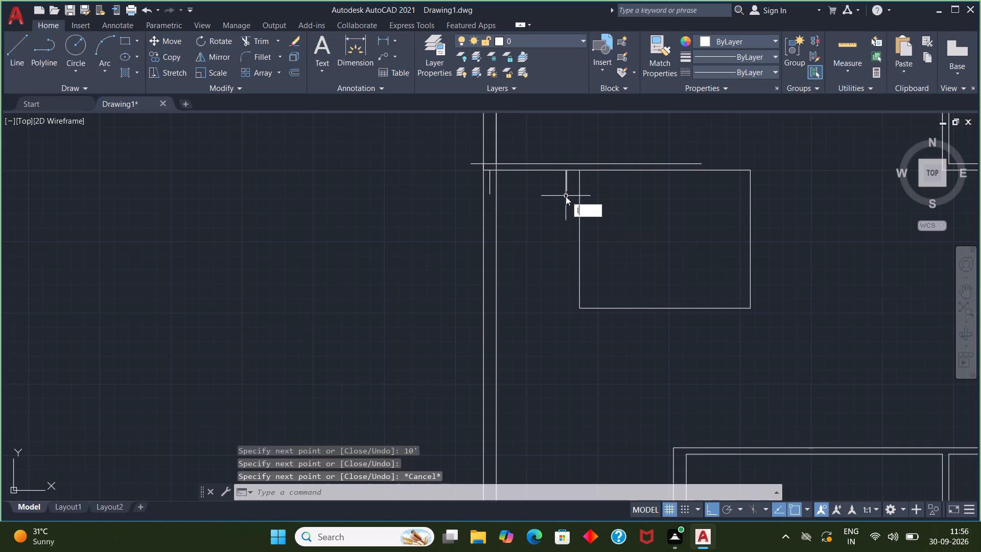
key(Return)
click(568, 192)
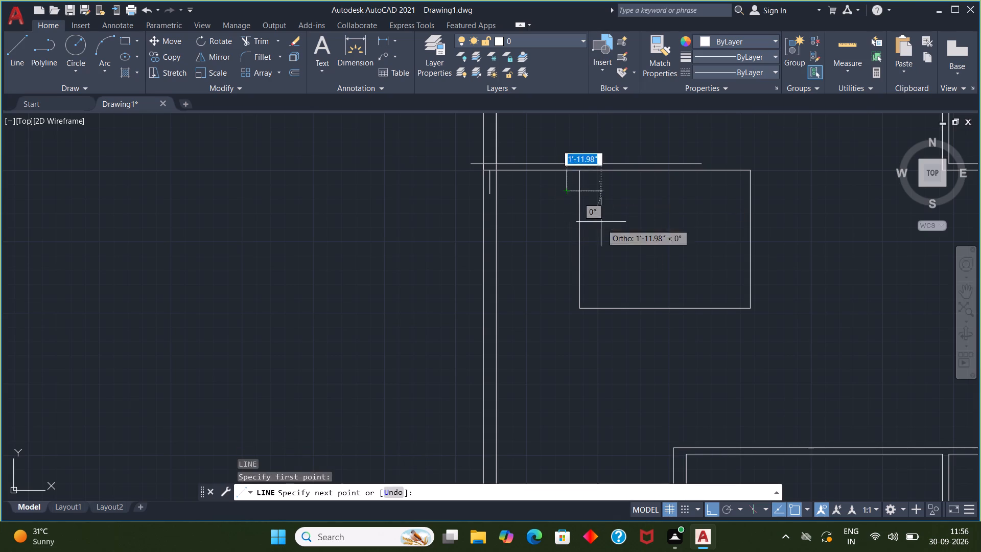
click(568, 314)
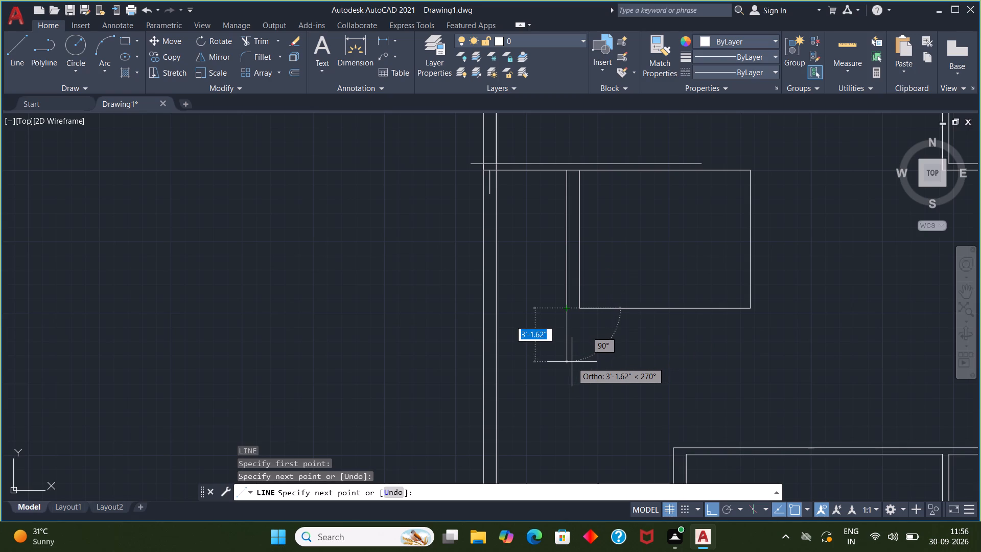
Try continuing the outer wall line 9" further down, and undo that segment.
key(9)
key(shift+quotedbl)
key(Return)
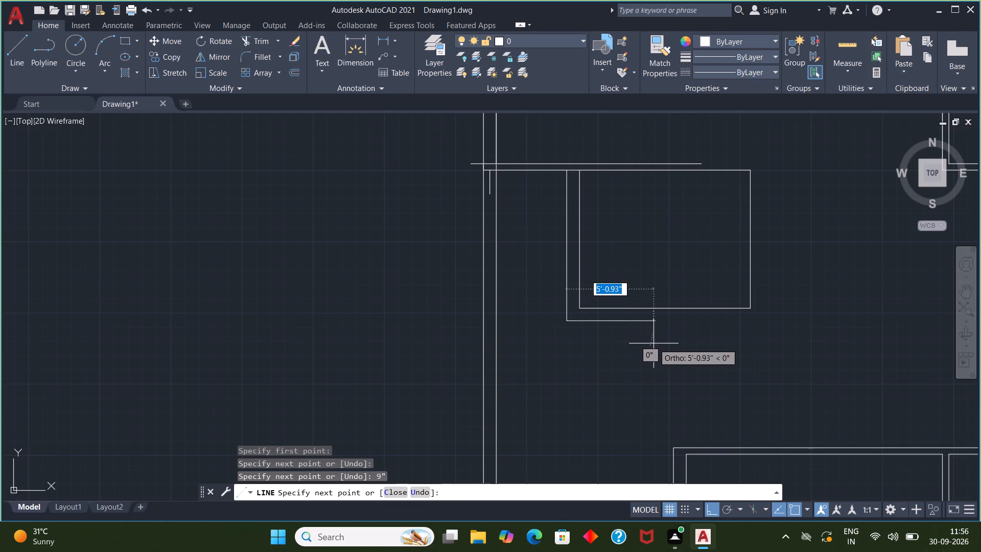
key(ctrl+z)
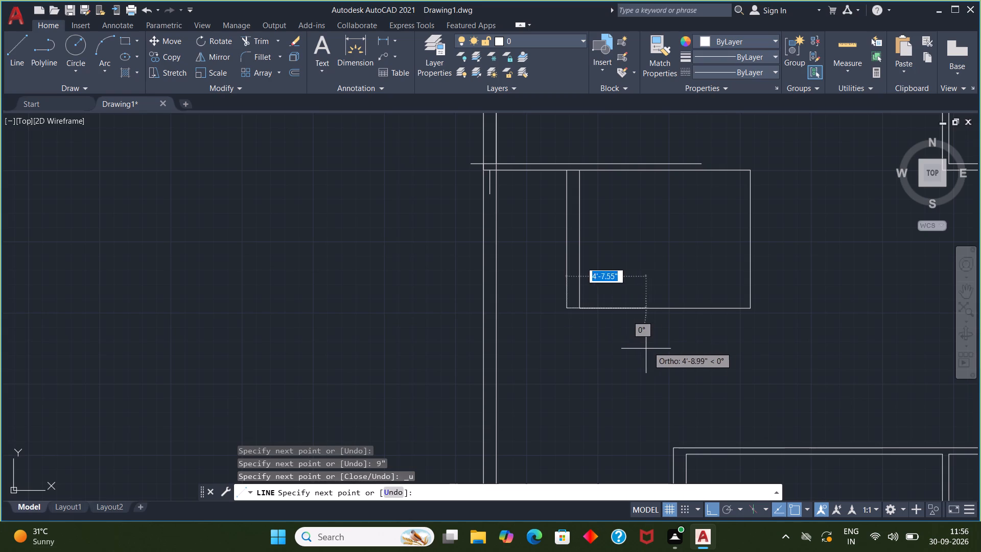
Continue the outer wall line 4.5" down, and run it horizontally right beneath the room, past its lower-right corner.
text(4.5)
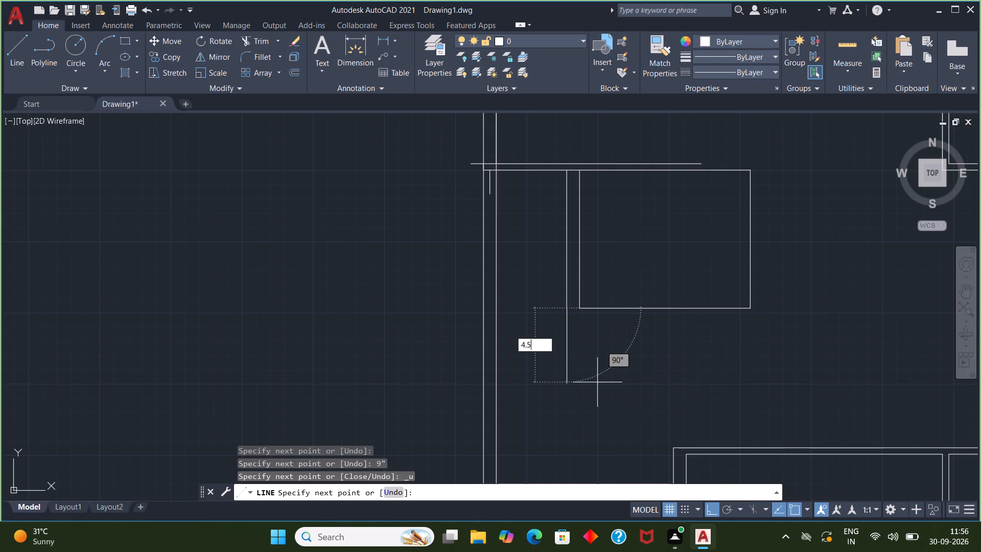
key(shift+quotedbl)
key(Return)
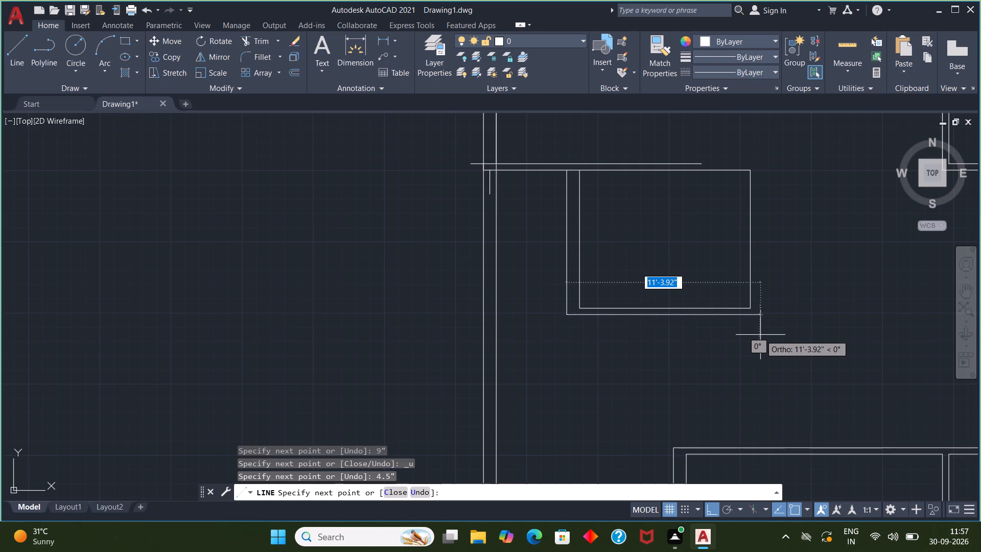
click(817, 332)
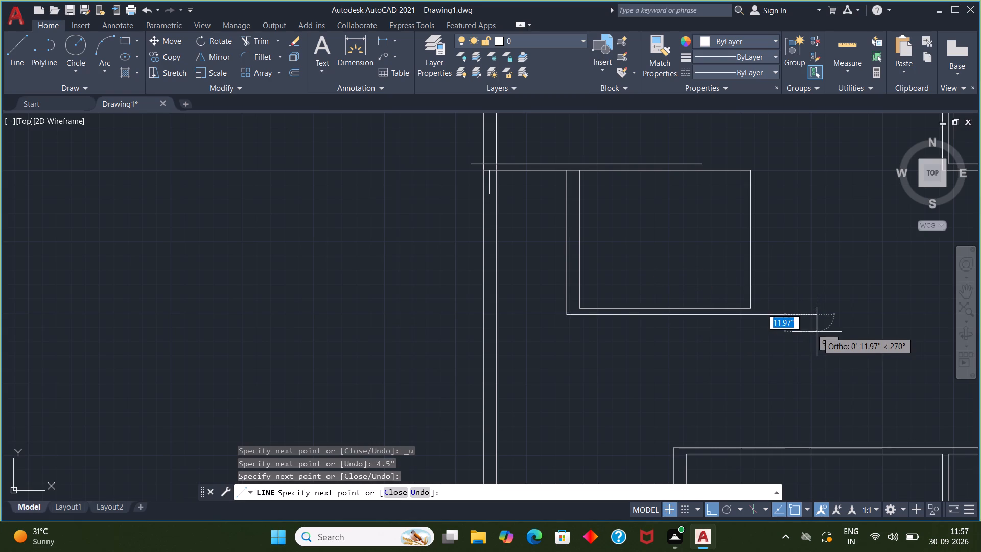
key(Escape)
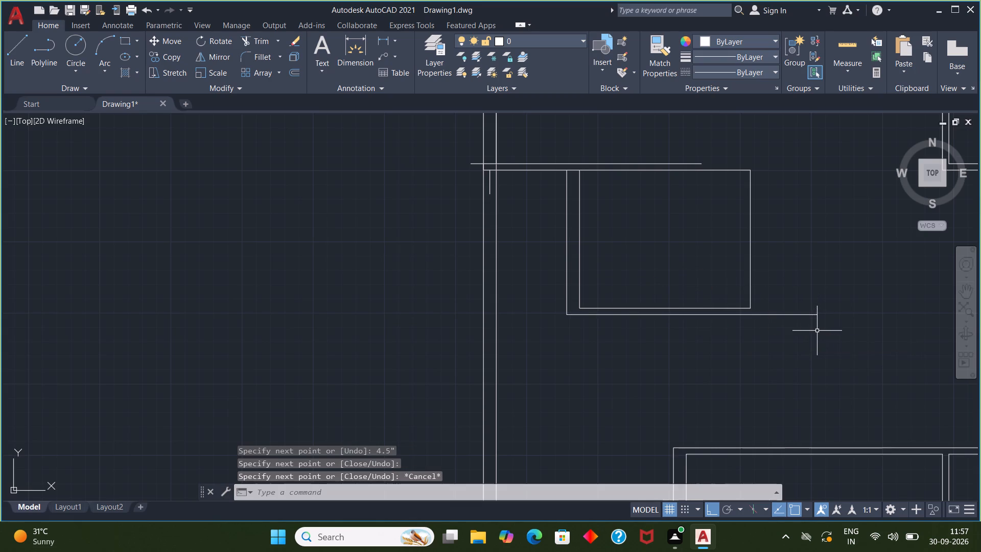
Draw a short vertical line down from the room's lower-right corner, crossing the outer wall line beneath it.
key(space)
click(750, 308)
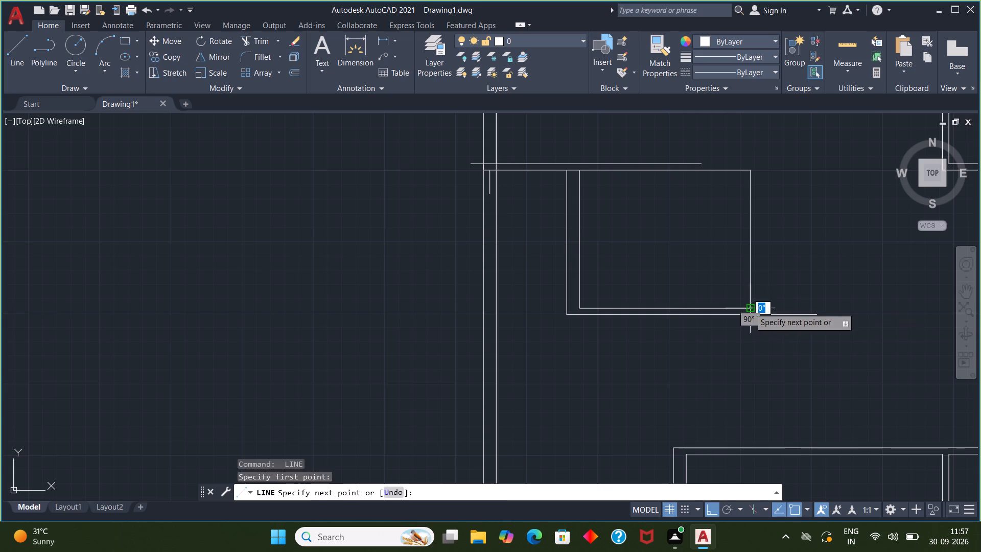
click(760, 340)
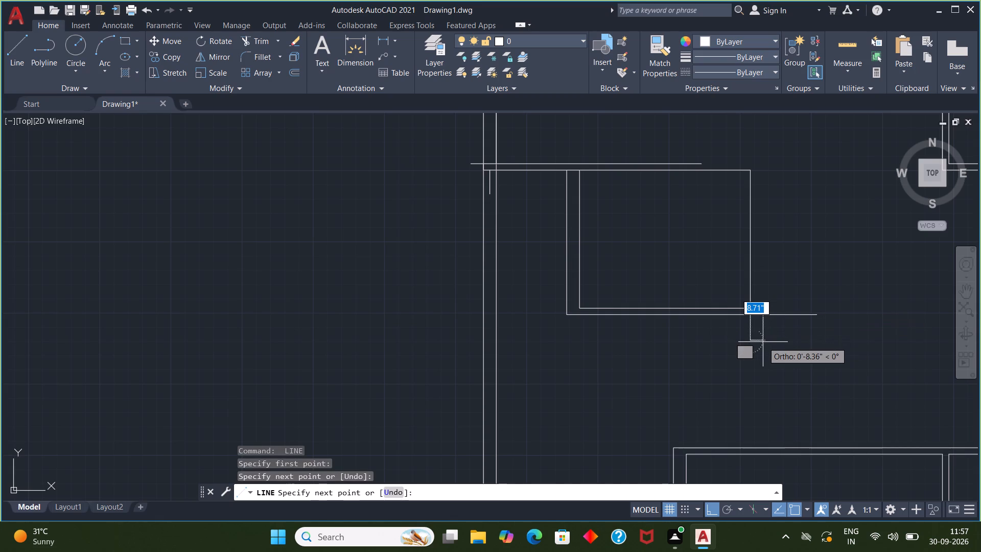
key(Escape)
key(space)
key(space)
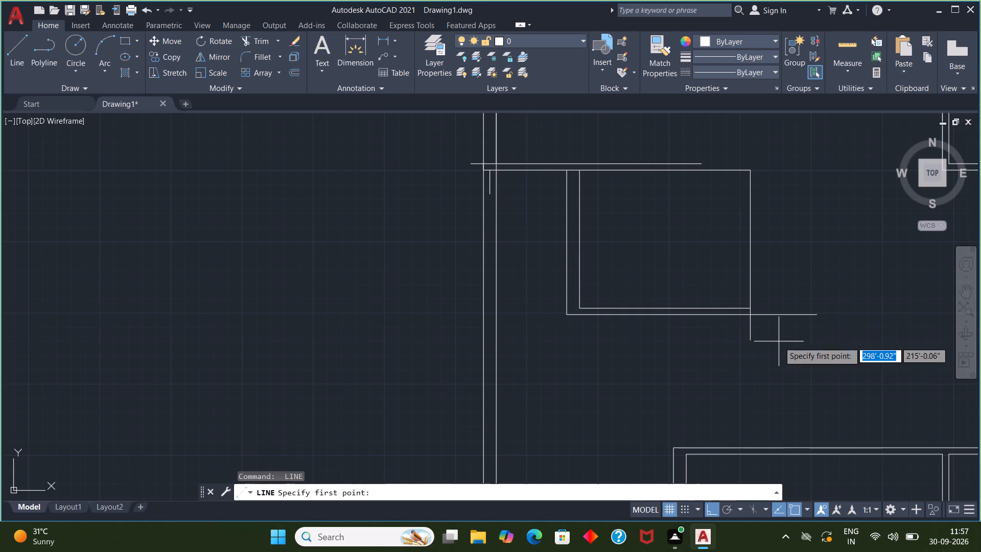
key(Escape)
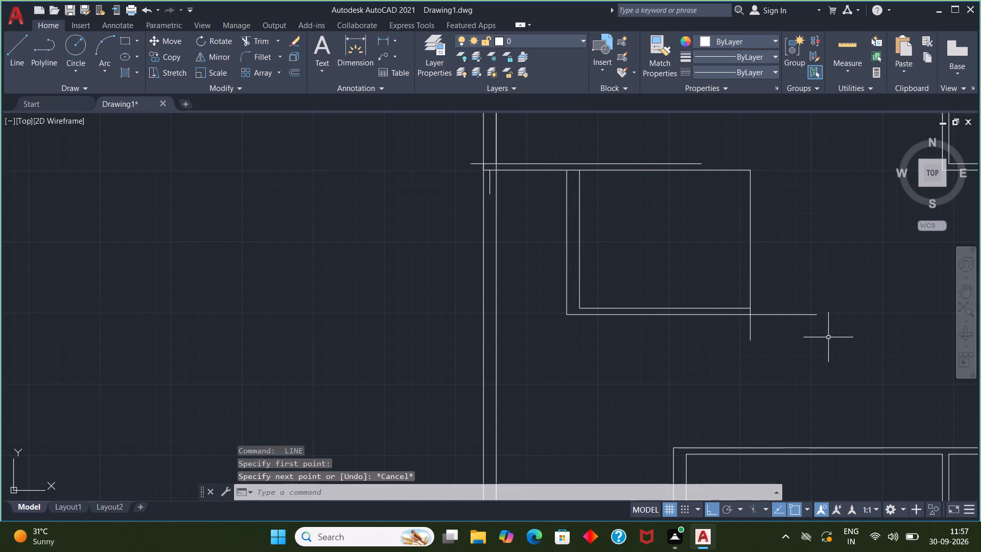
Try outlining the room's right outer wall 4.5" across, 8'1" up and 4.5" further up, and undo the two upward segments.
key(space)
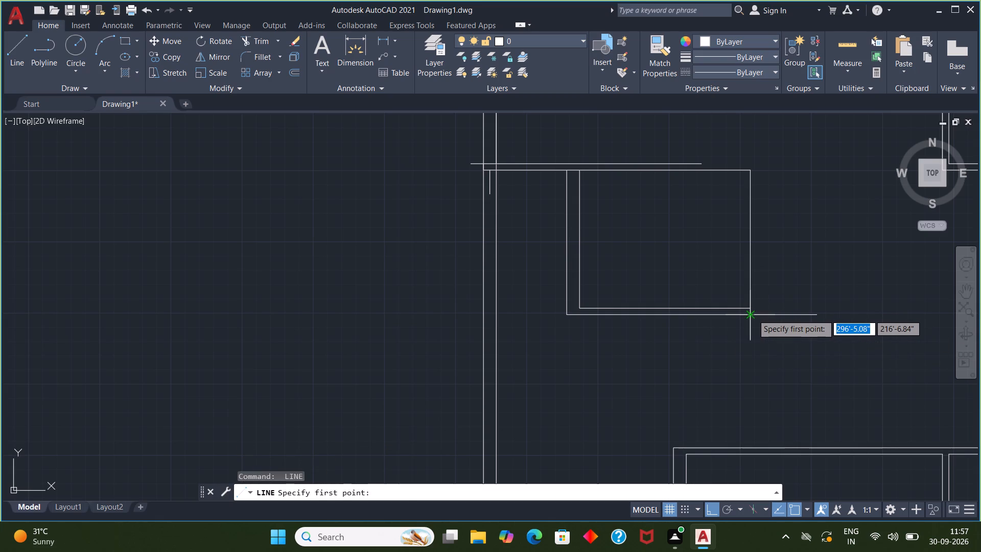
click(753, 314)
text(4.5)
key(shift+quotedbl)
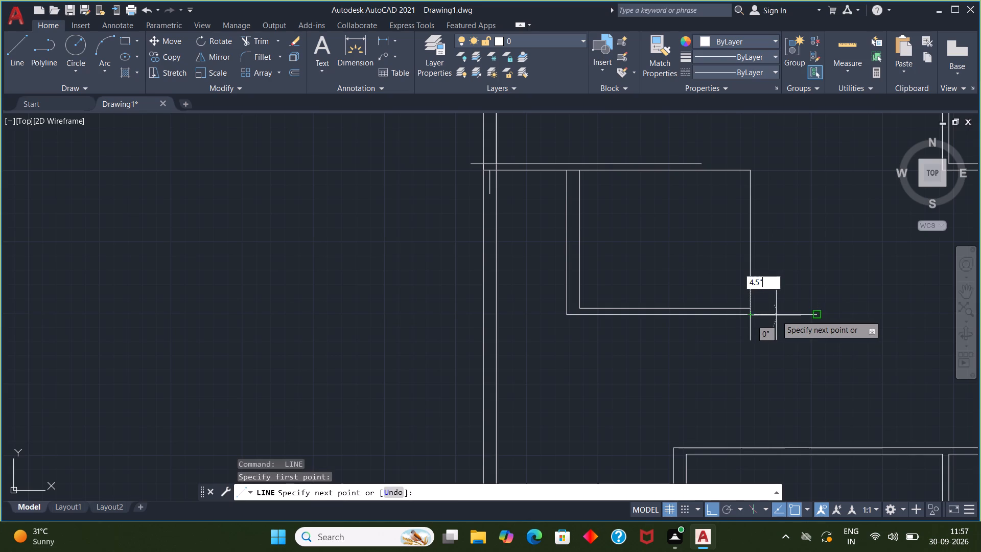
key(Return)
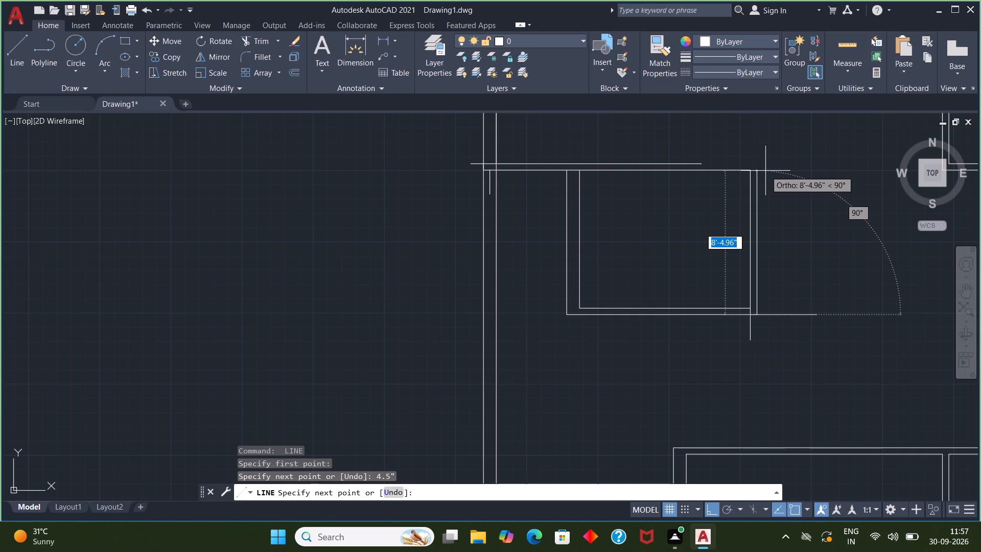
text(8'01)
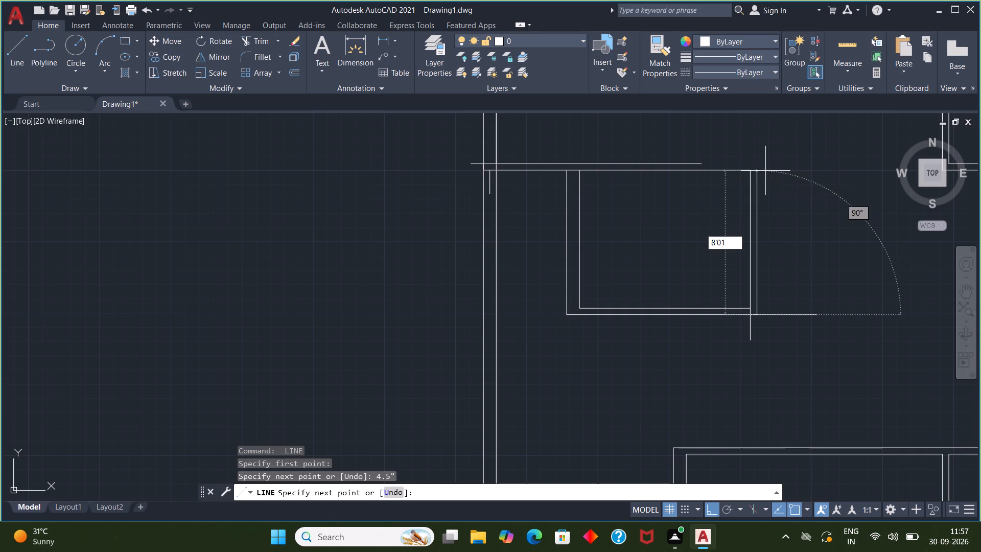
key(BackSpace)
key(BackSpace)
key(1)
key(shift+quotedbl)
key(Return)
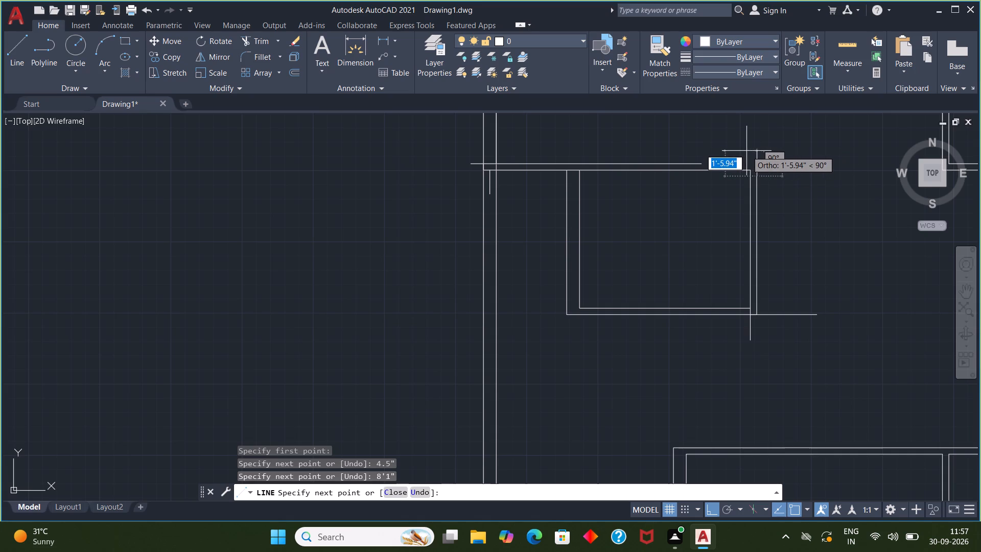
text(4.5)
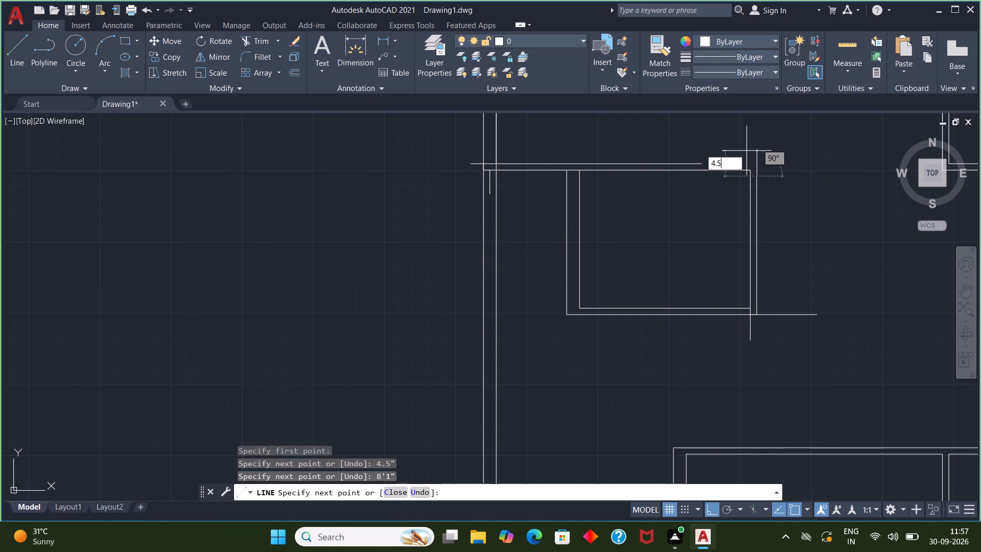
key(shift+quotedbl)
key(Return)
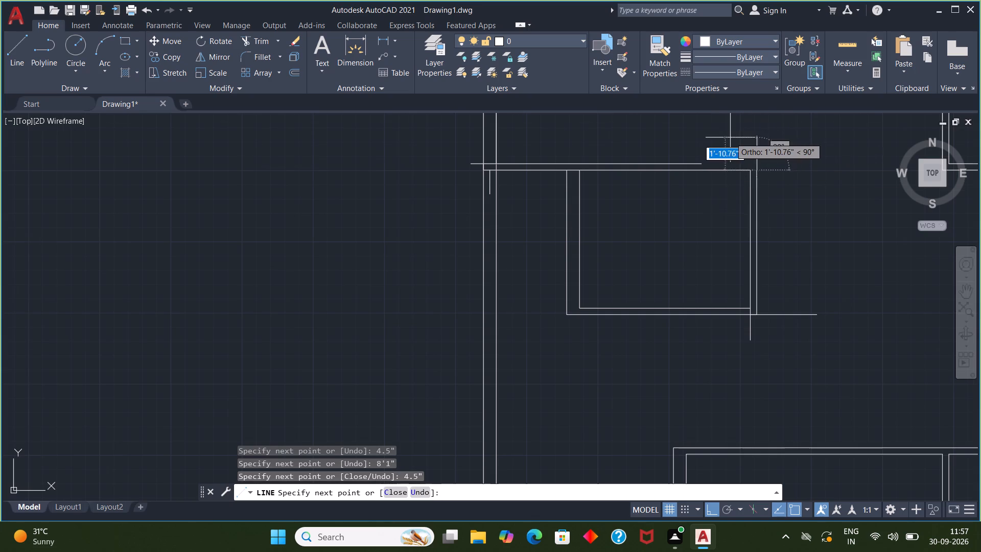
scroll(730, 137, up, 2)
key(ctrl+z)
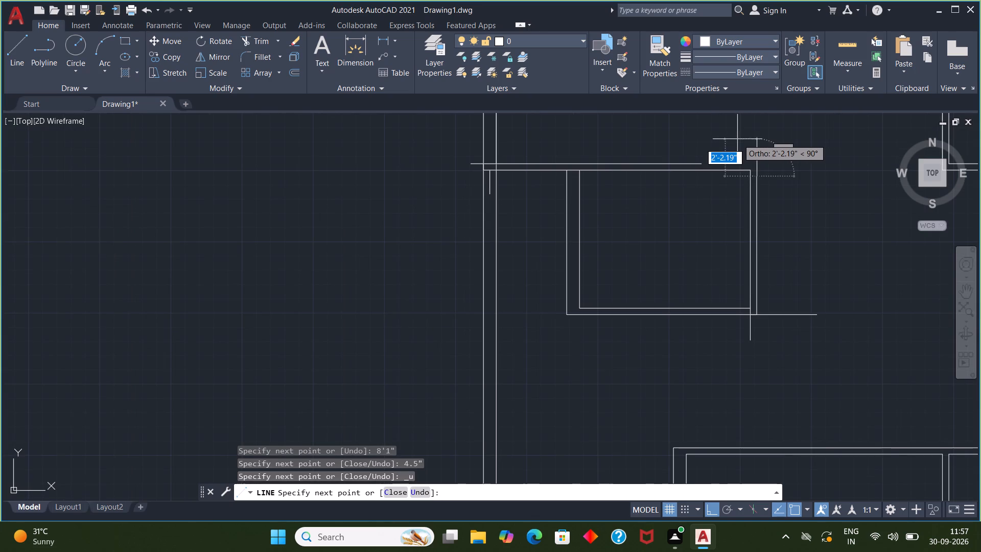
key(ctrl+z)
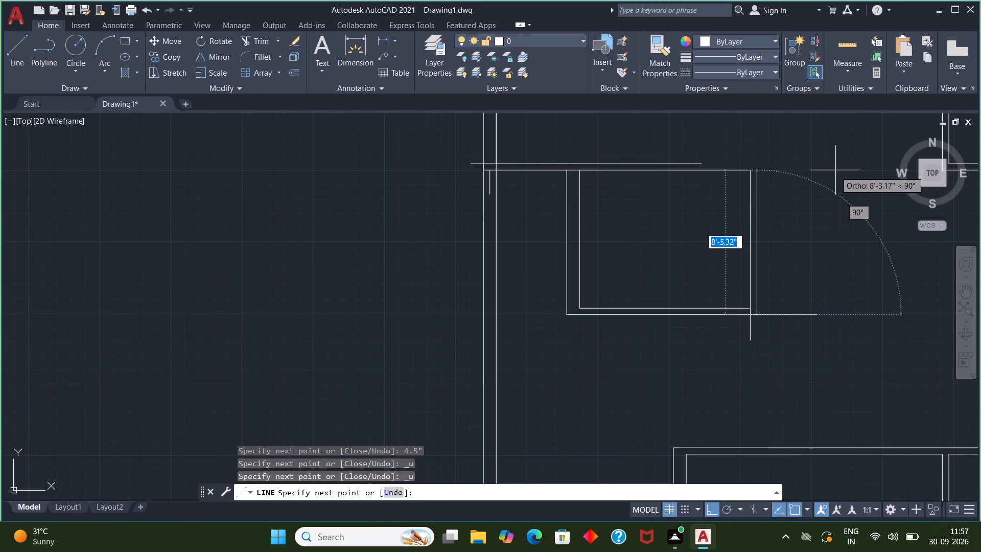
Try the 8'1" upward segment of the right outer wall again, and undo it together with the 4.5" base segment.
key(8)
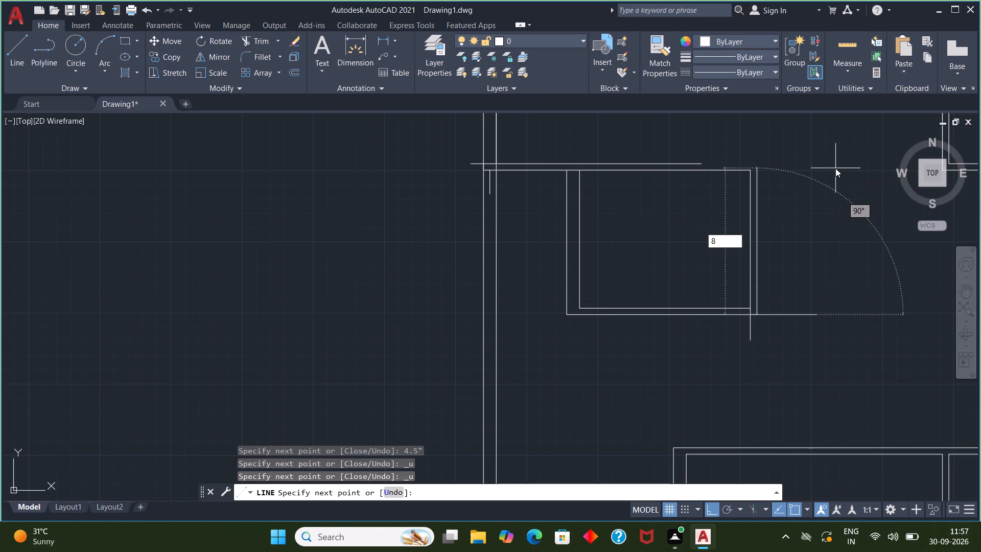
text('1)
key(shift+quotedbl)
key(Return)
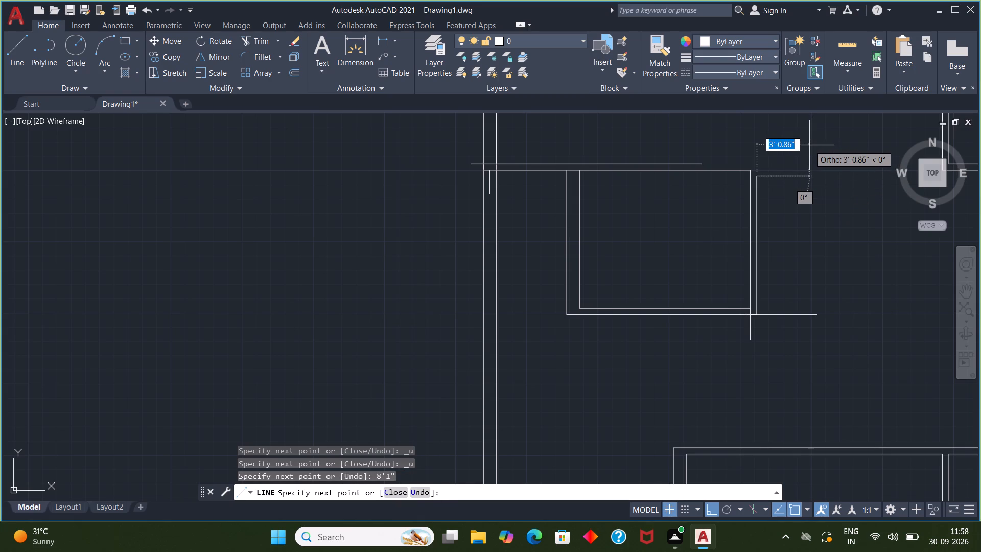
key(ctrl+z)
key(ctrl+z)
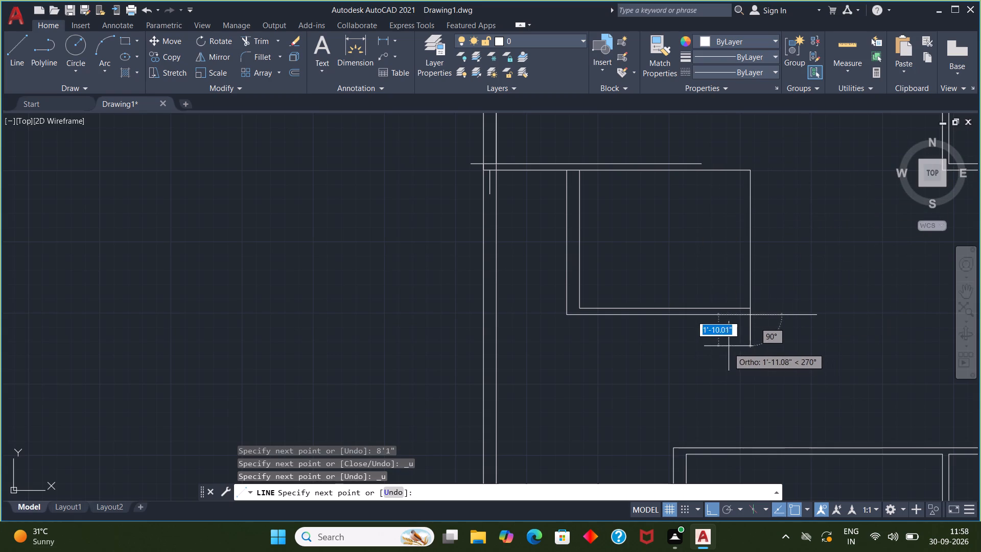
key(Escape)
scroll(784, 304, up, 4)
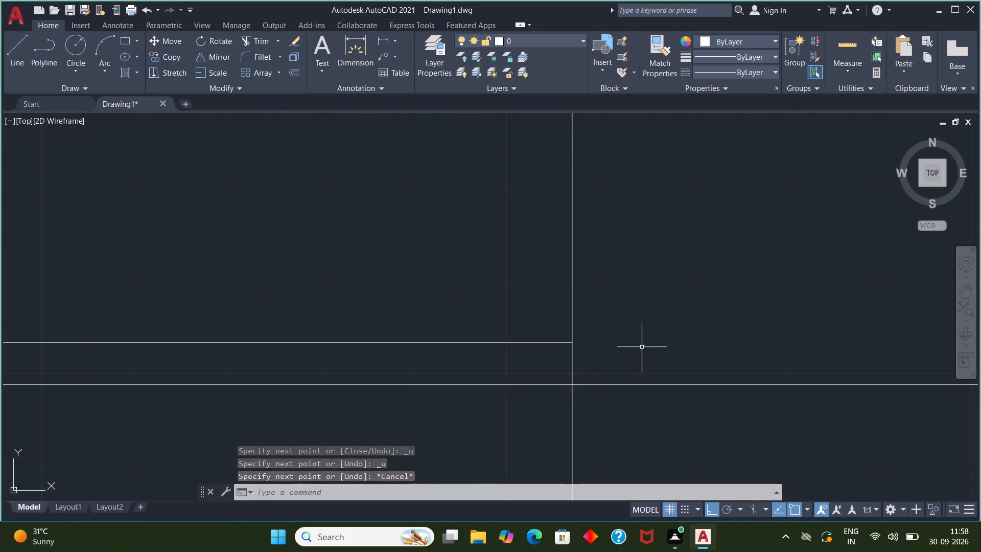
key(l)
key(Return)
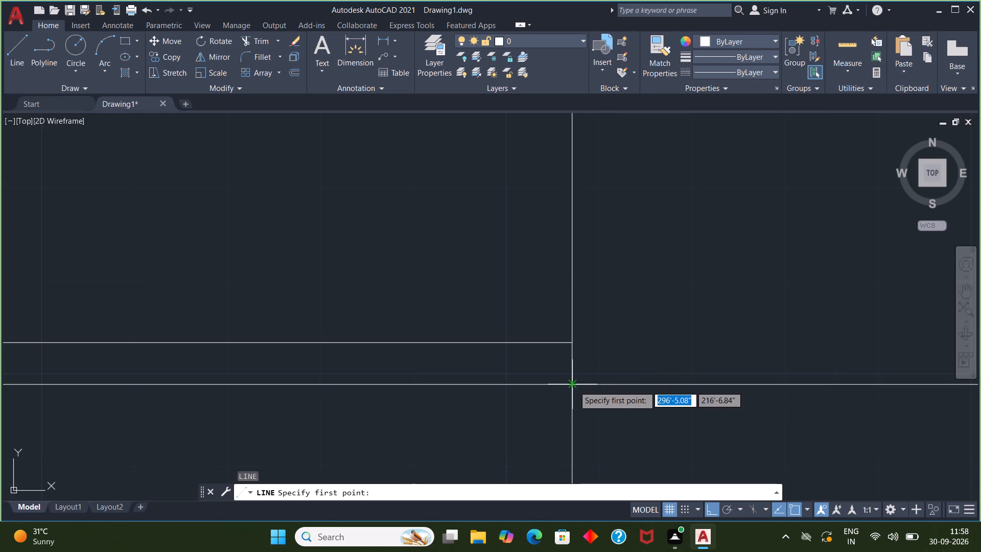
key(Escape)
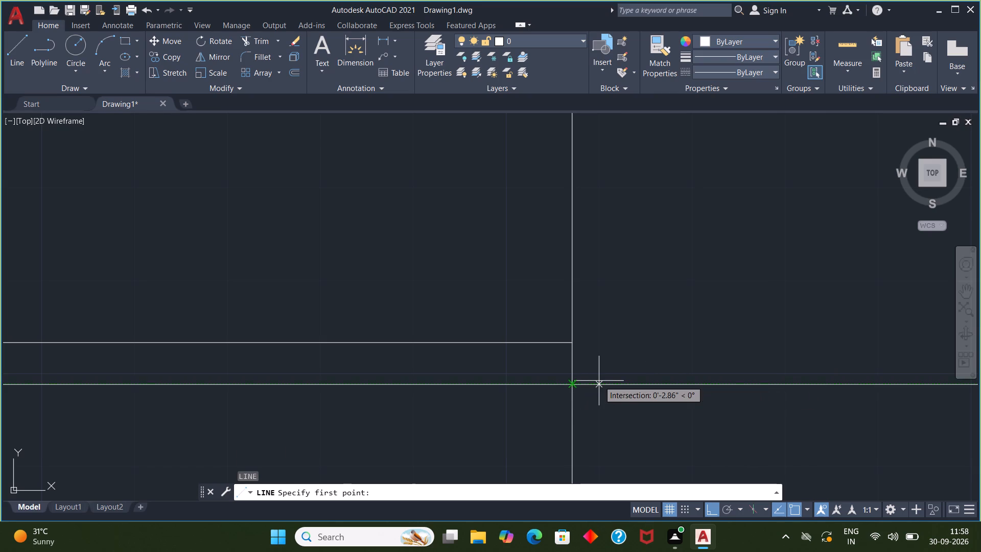
Offset the room's right edge 4.5" outward to form the outer face of the right wall.
scroll(625, 343, down, 3)
middle_drag(643, 327, 632, 357)
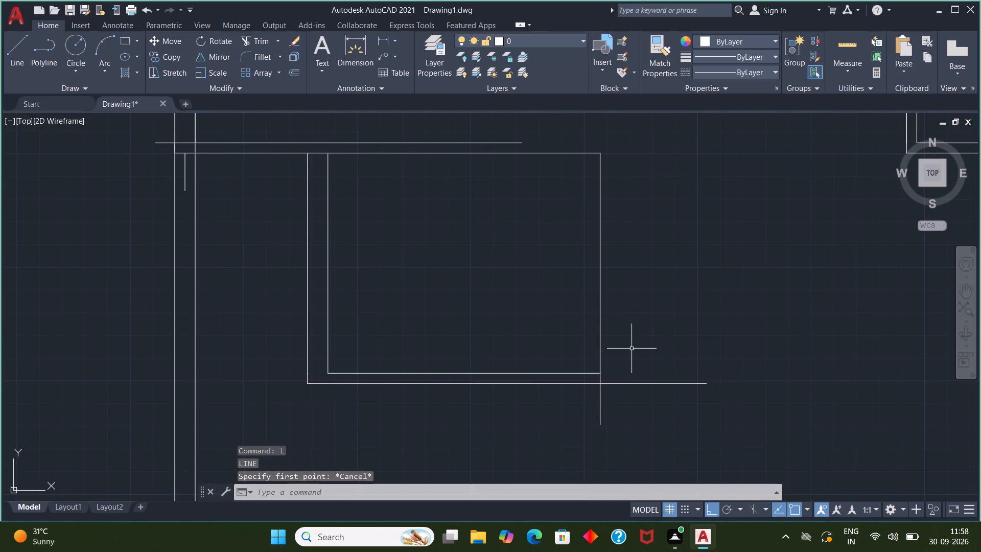
key(o)
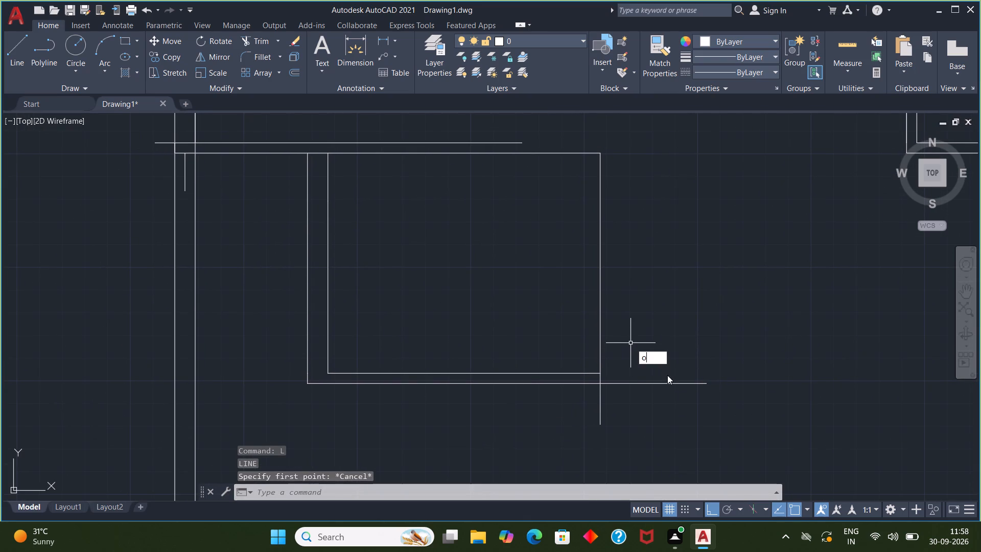
click(669, 372)
click(600, 299)
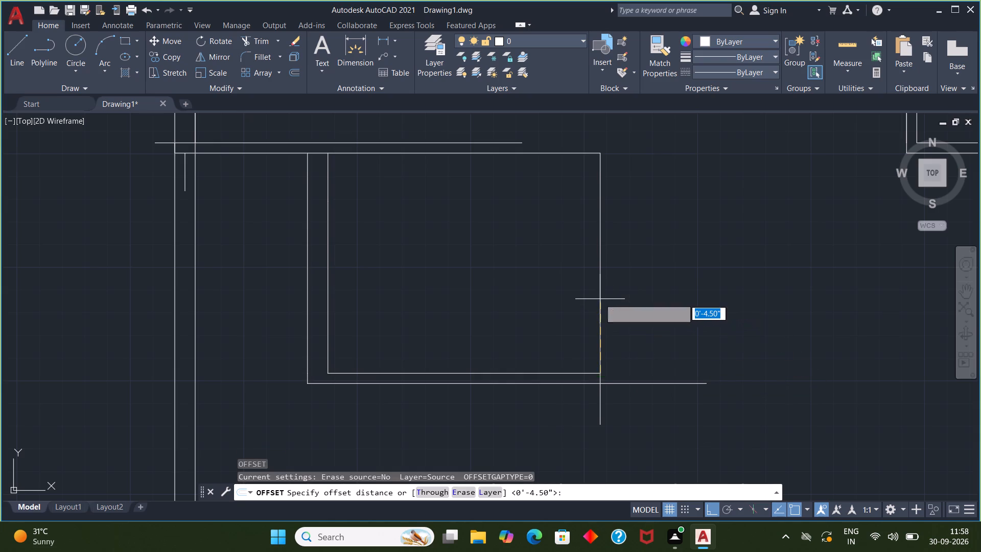
text(4.5)
key(shift+quotedbl)
key(Return)
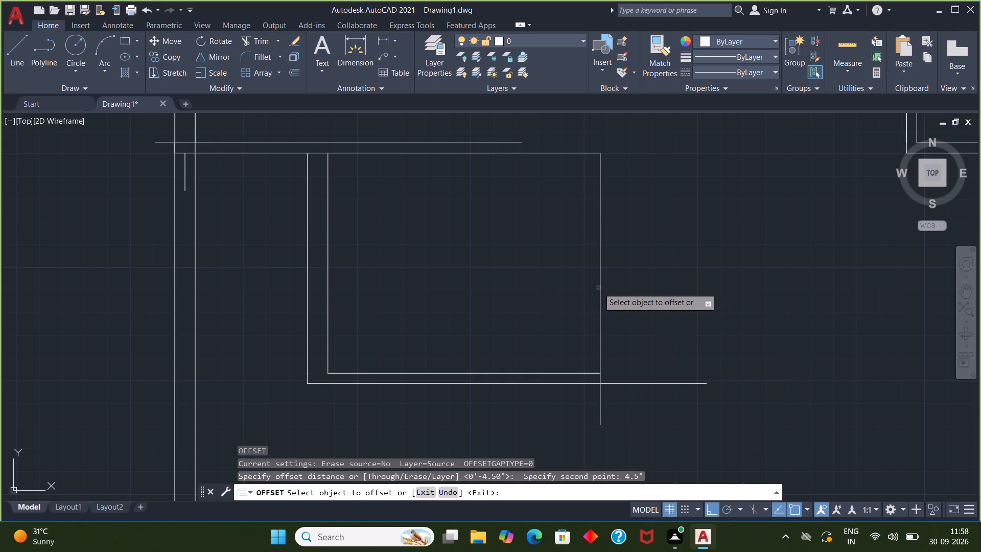
click(600, 286)
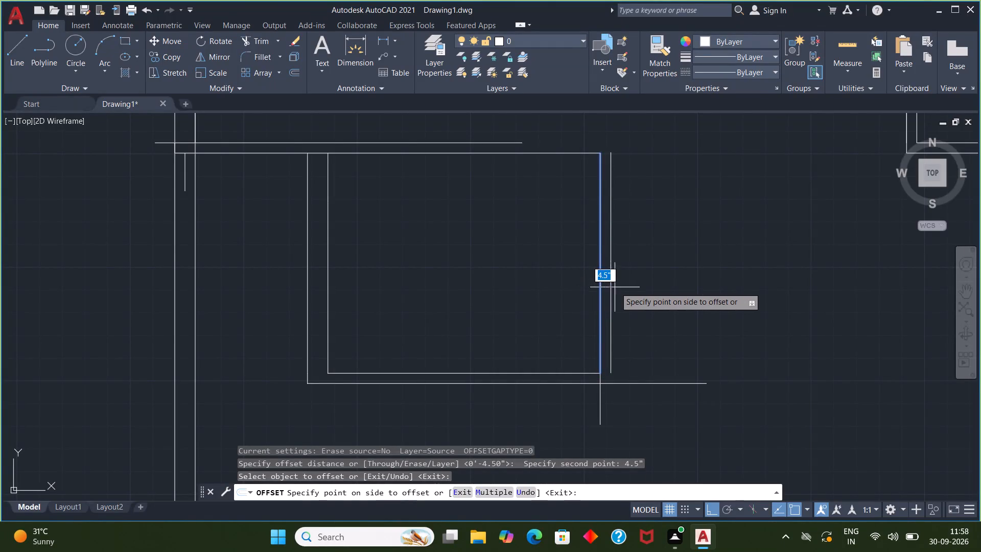
click(620, 288)
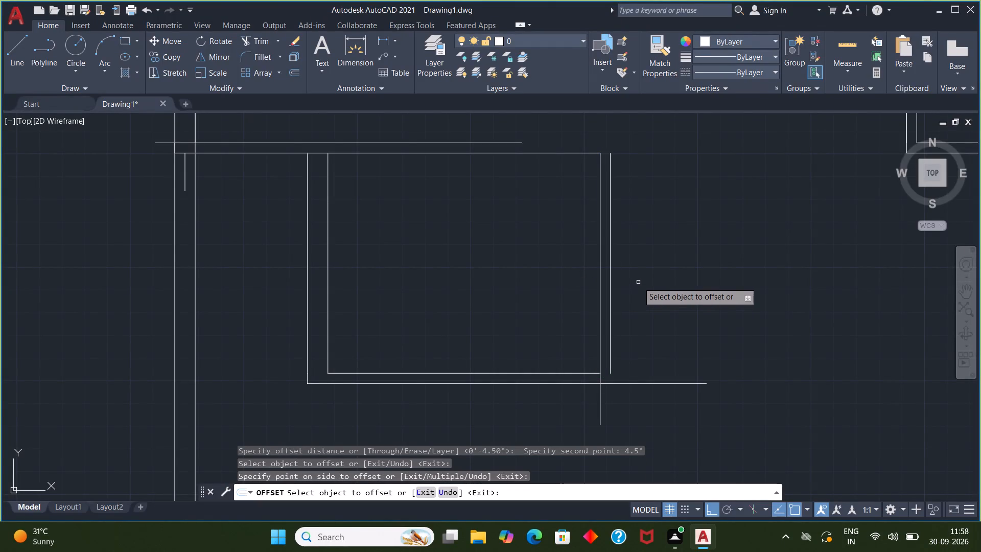
key(space)
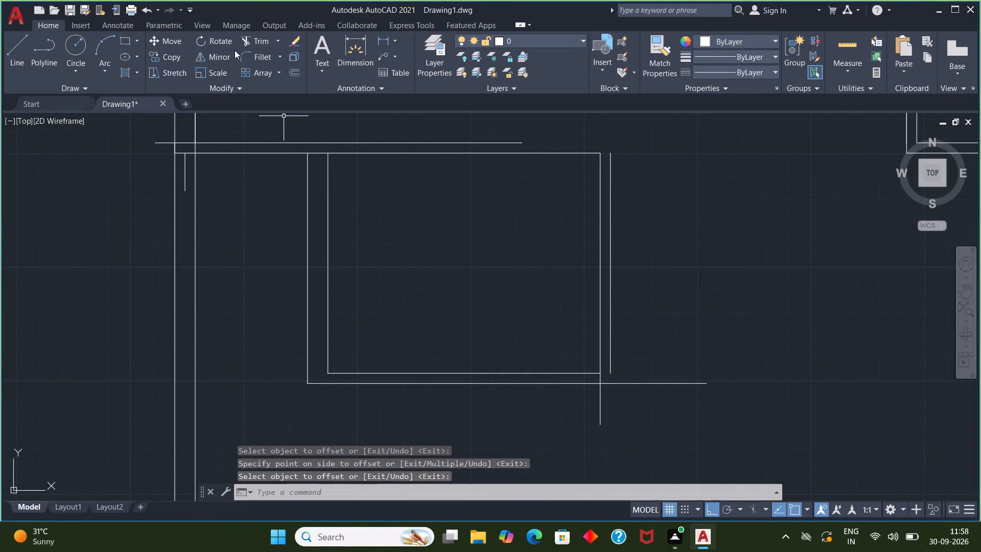
Fillet the horizontal outer wall line above the room with the offset vertical into a square upper-right corner.
click(265, 57)
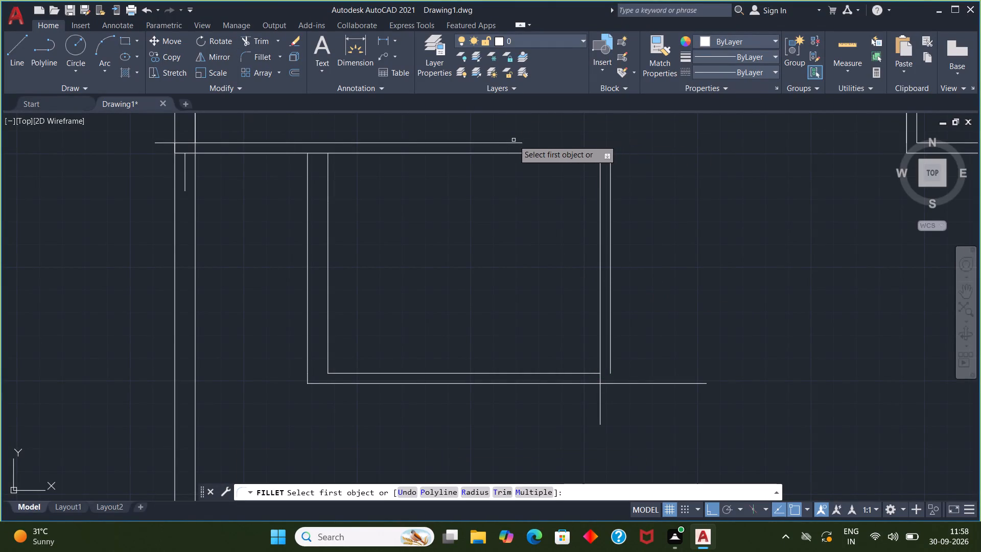
click(511, 143)
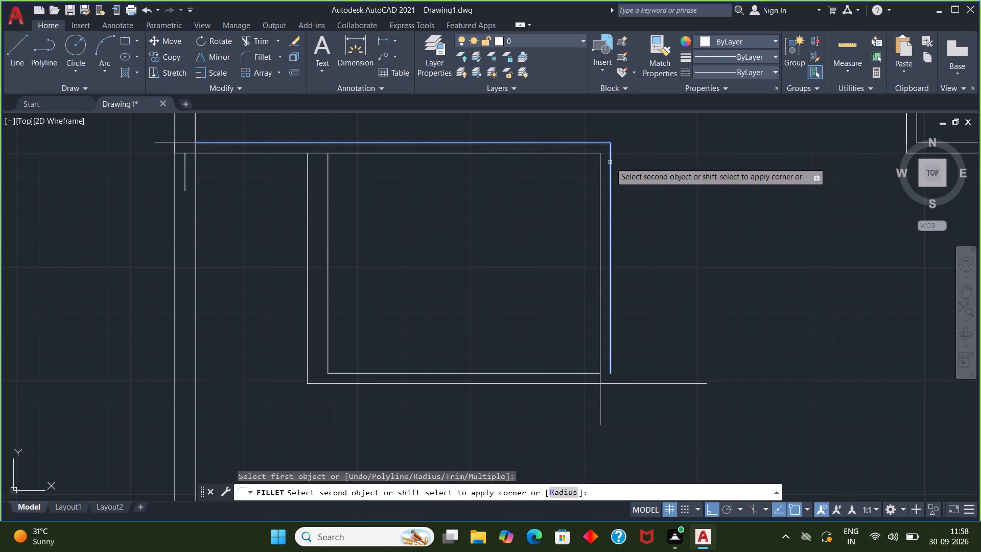
click(610, 162)
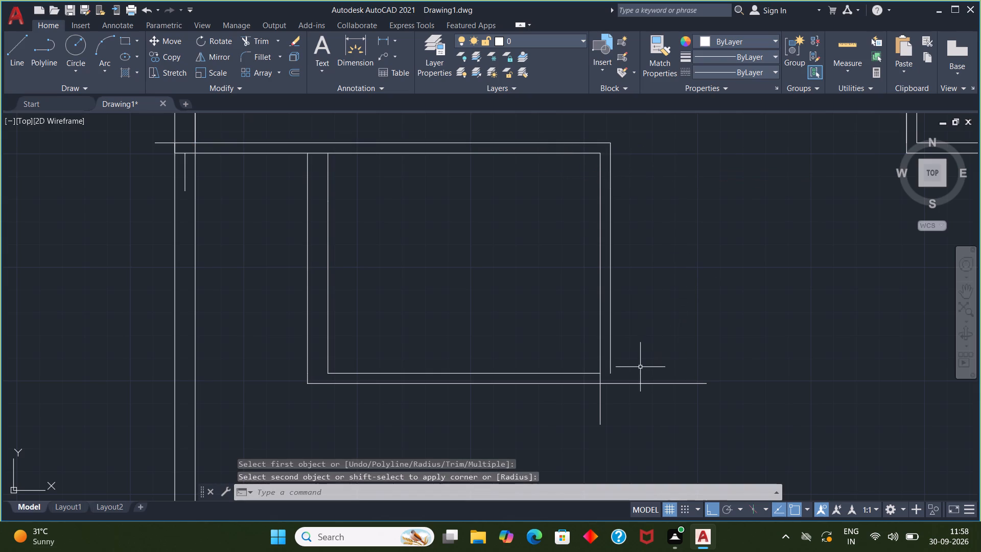
Fillet the room's right outer wall line with the lower outer wall line into a square lower-right corner.
click(609, 362)
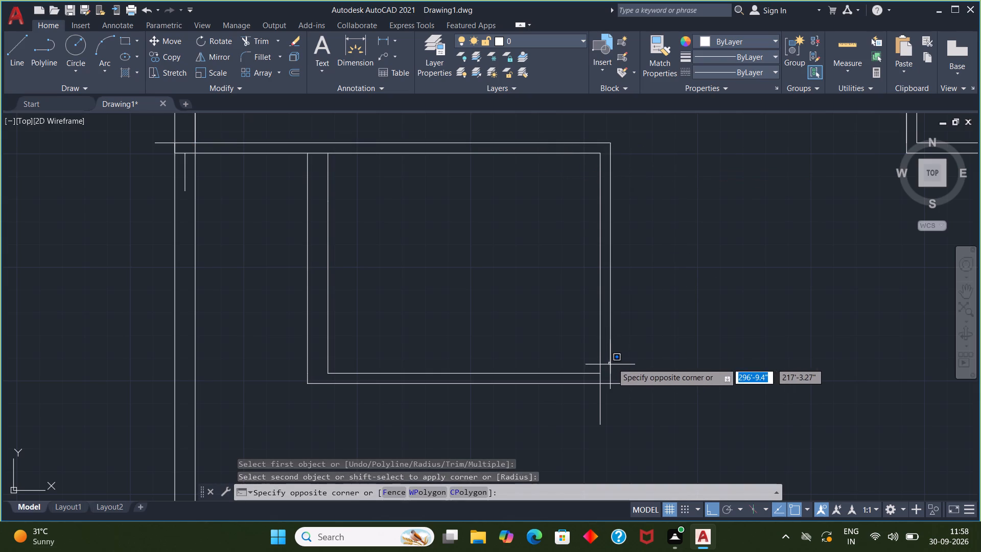
key(Escape)
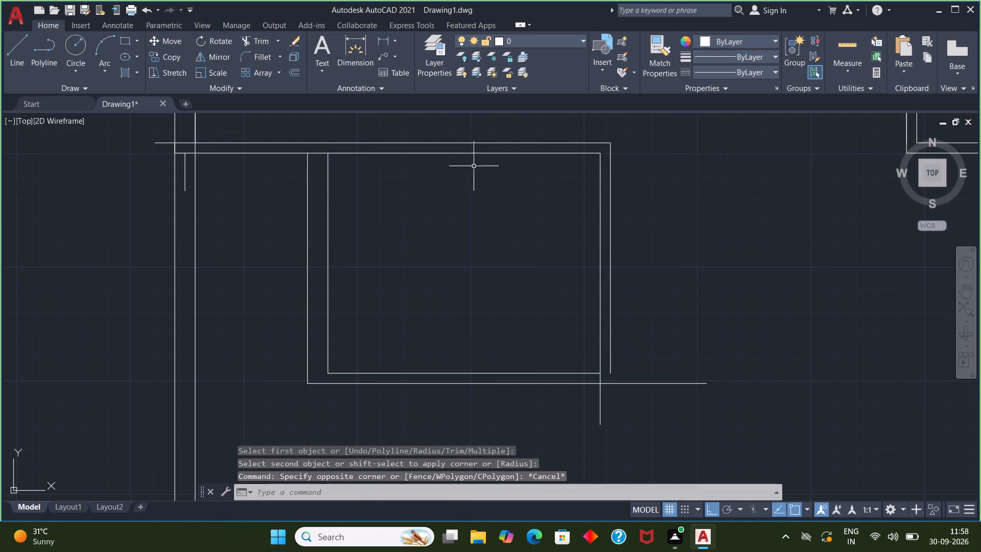
click(265, 57)
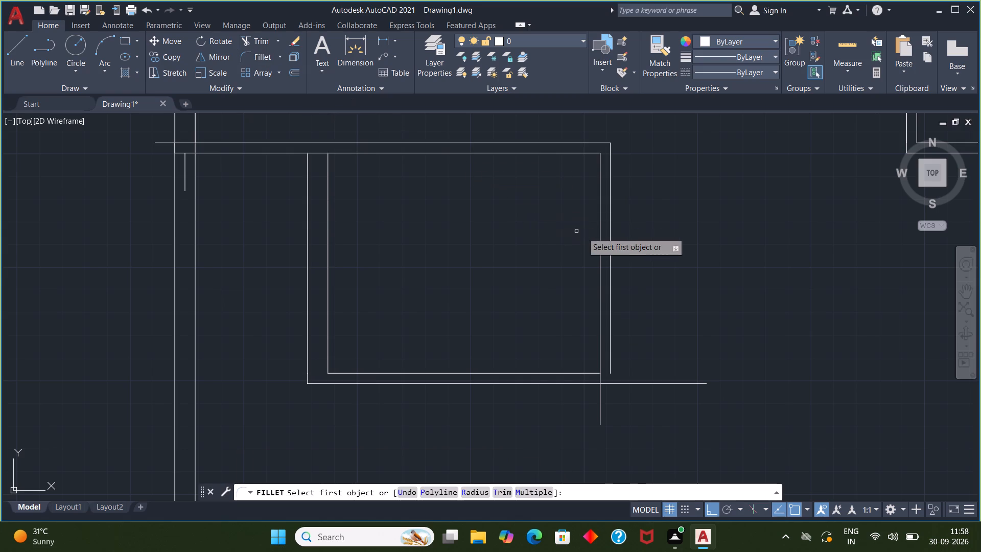
click(612, 240)
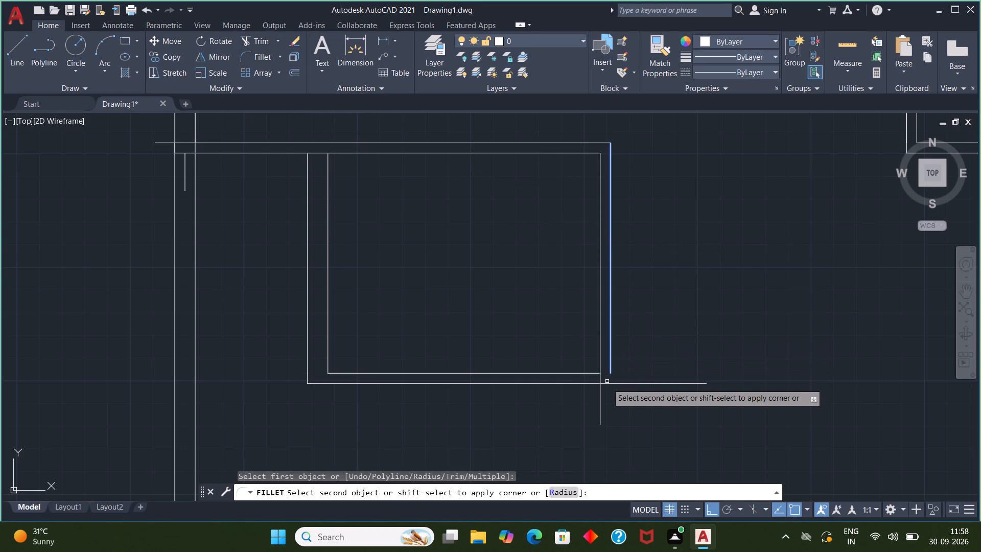
click(607, 385)
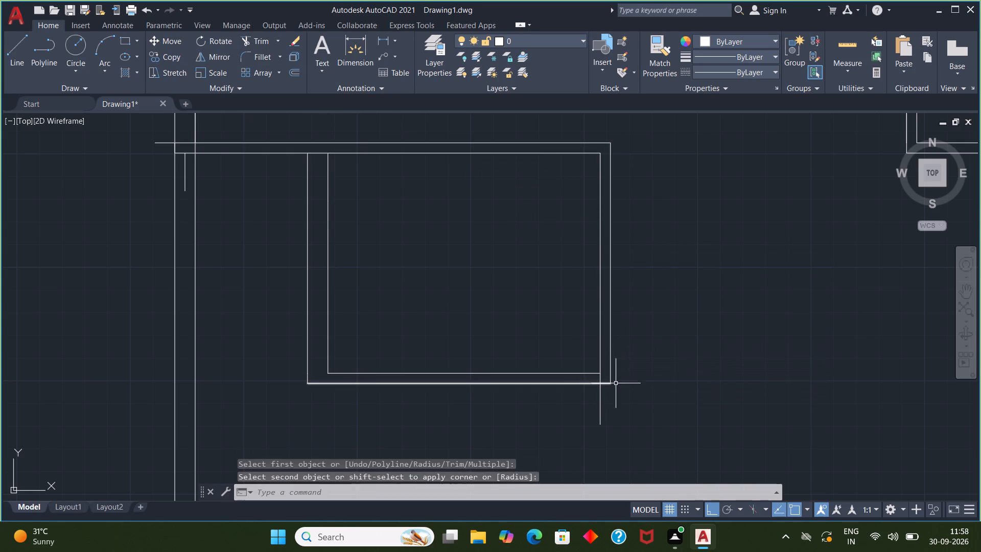
key(Escape)
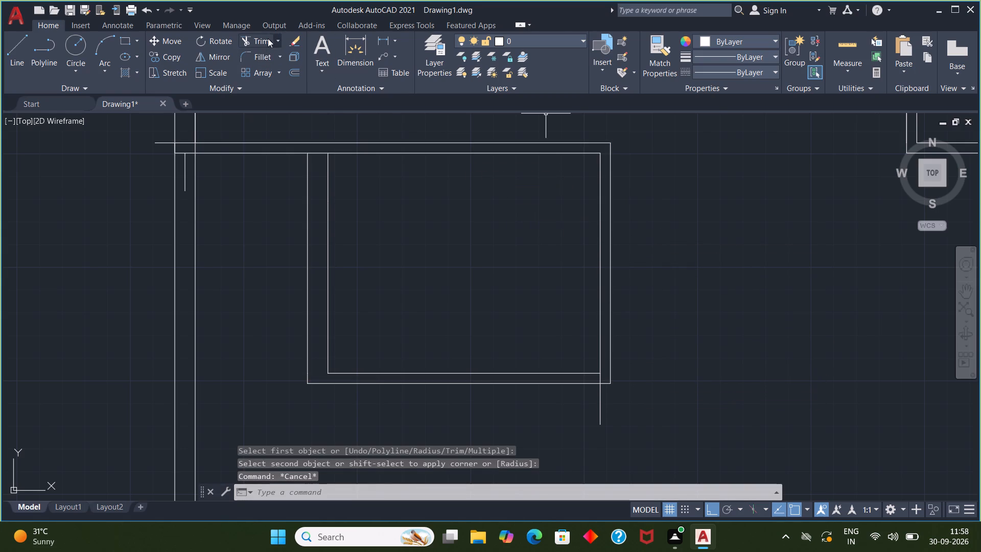
Trim the piece of the right inner wall line that crosses the lower wall's thickness at the room's lower-right corner.
click(263, 43)
scroll(556, 277, up, 3)
scroll(811, 441, down, 3)
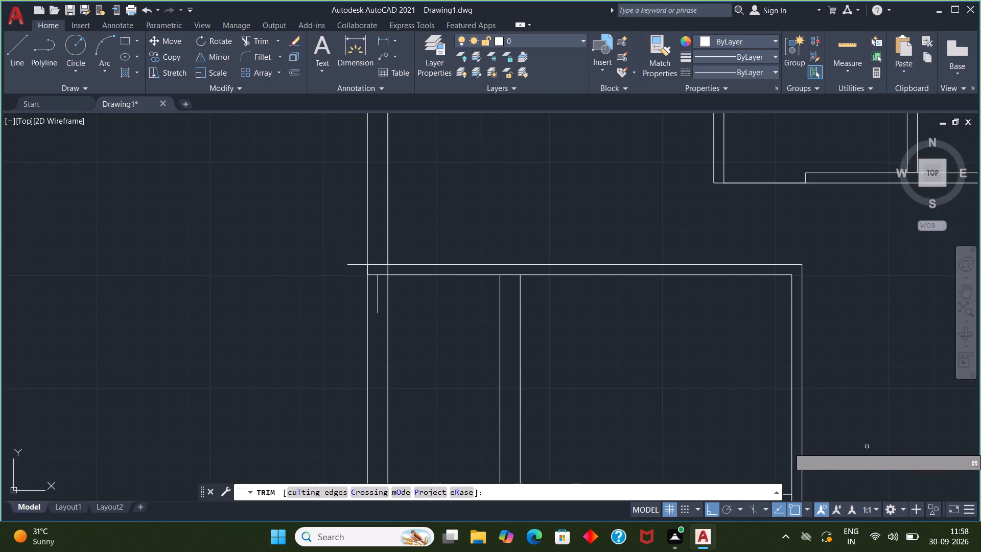
middle_drag(867, 447, 816, 275)
scroll(800, 286, up, 2)
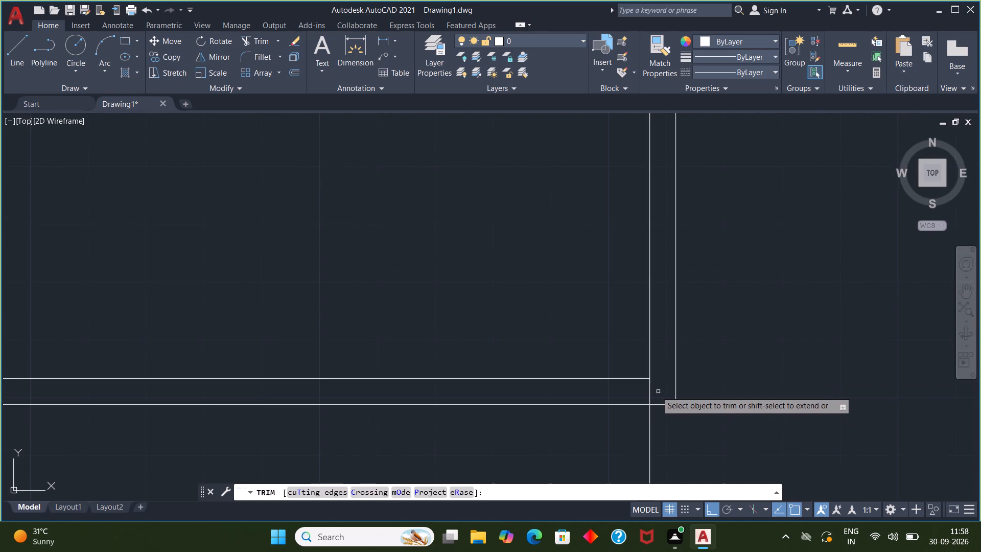
click(649, 392)
scroll(707, 369, up, 1)
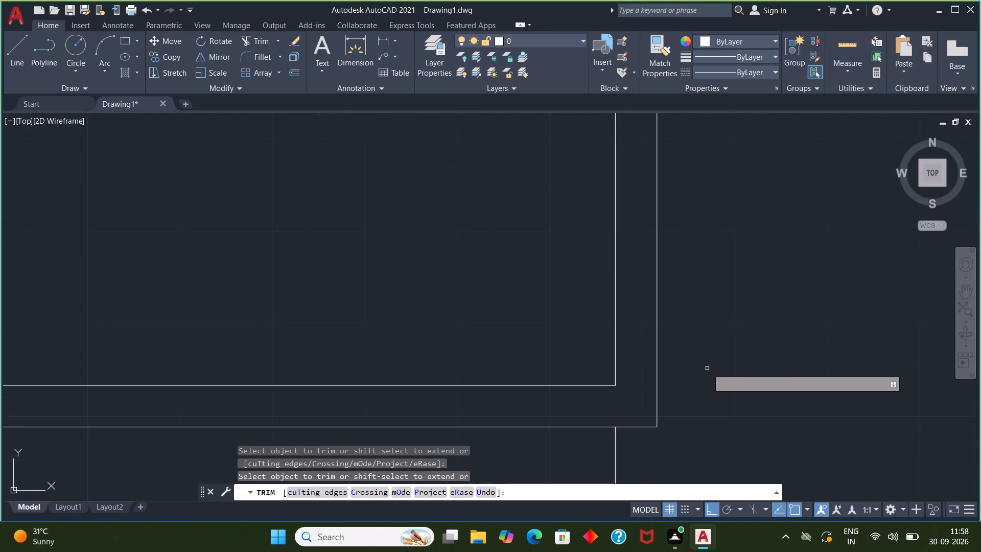
scroll(706, 368, up, 1)
scroll(705, 352, down, 3)
scroll(730, 301, down, 2)
middle_drag(743, 282, 743, 312)
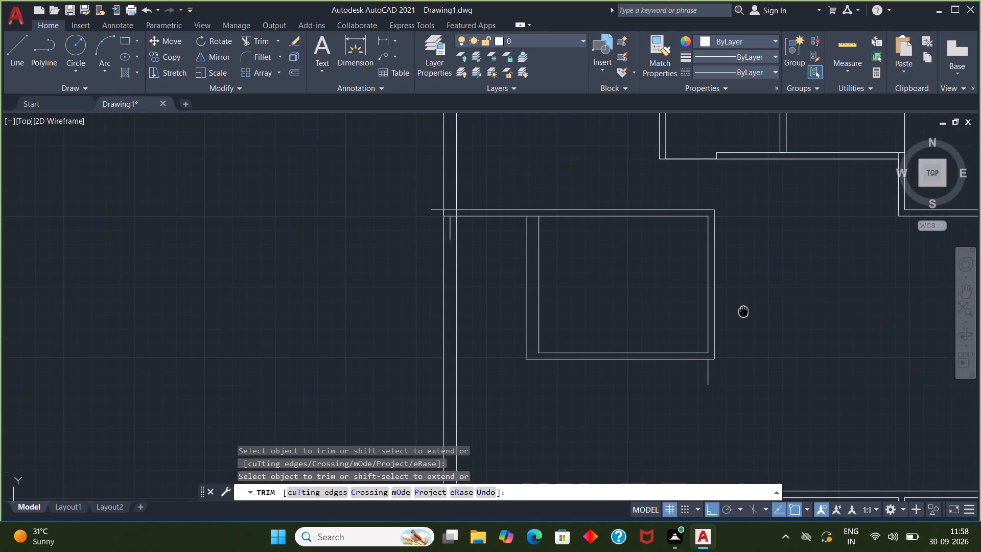
middle_drag(743, 312, 743, 313)
Trim the piece of the upper inner wall line lying between the two faces of the room's left wall.
scroll(508, 217, up, 1)
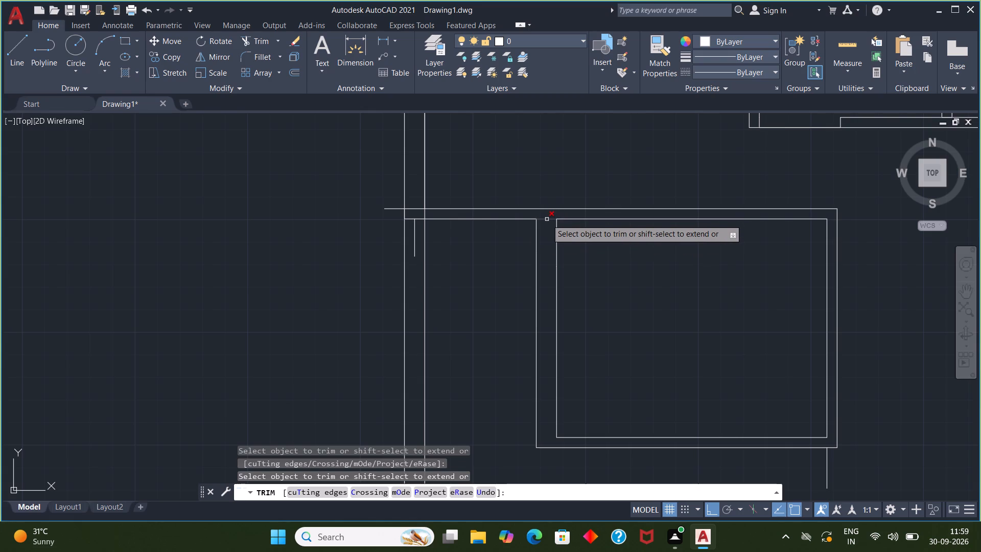
click(547, 219)
scroll(920, 287, down, 2)
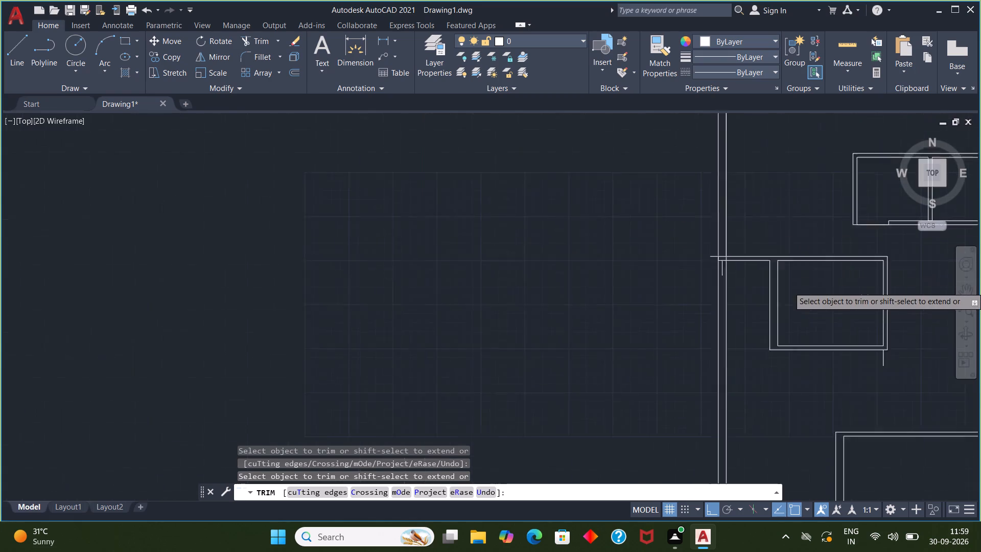
scroll(920, 287, down, 1)
middle_drag(920, 292, 778, 249)
key(Escape)
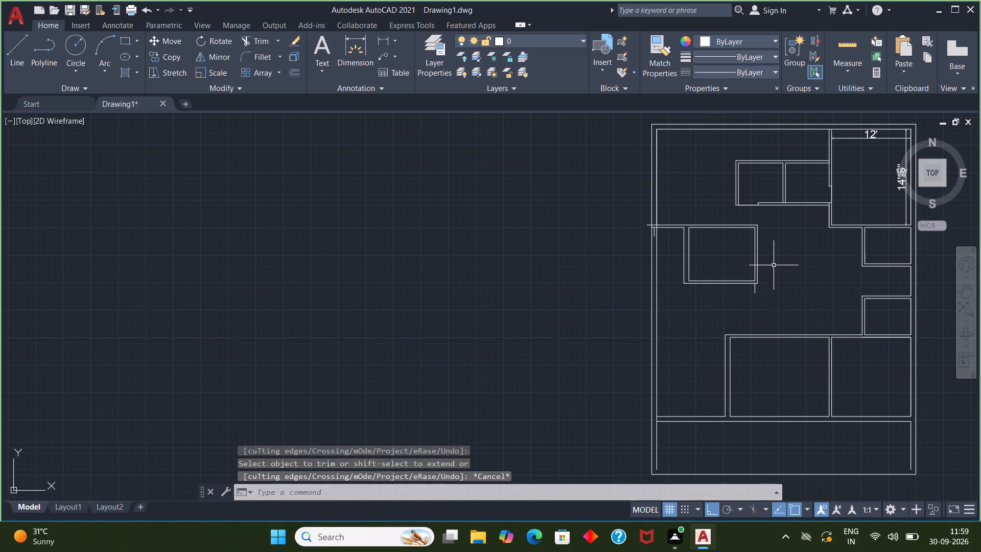
Draw a line 7'3" straight down from the room's lower-left outer corner.
middle_drag(781, 307, 730, 273)
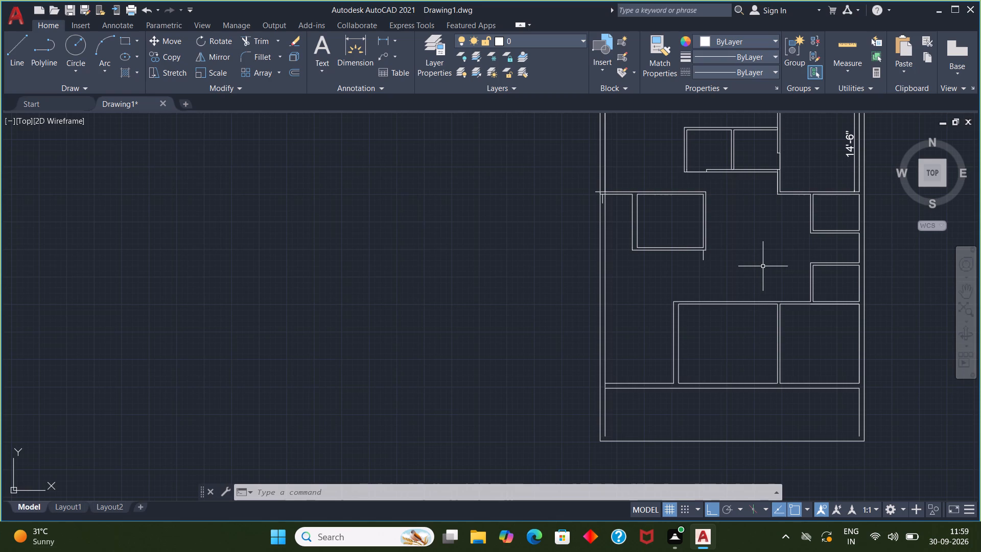
key(l)
key(Return)
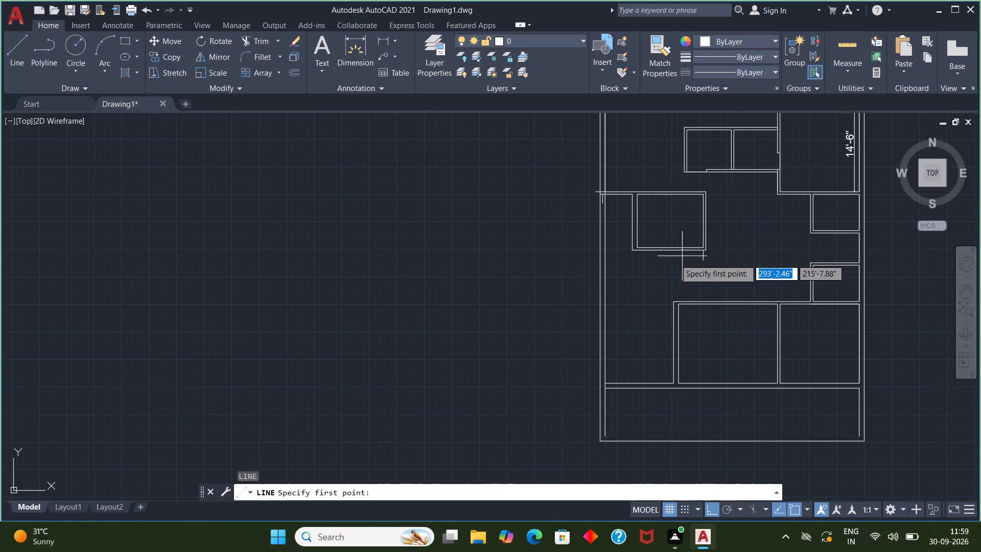
scroll(635, 293, up, 2)
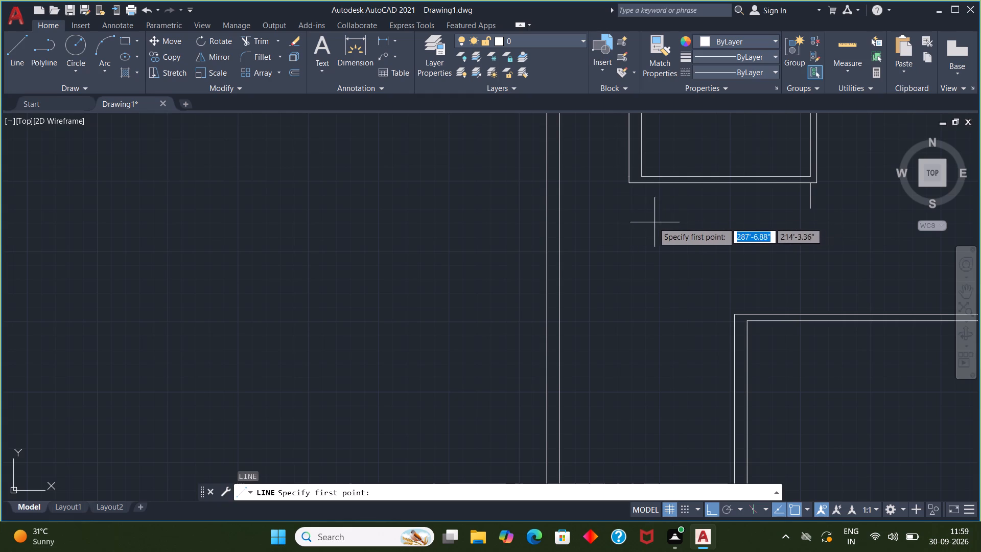
click(630, 183)
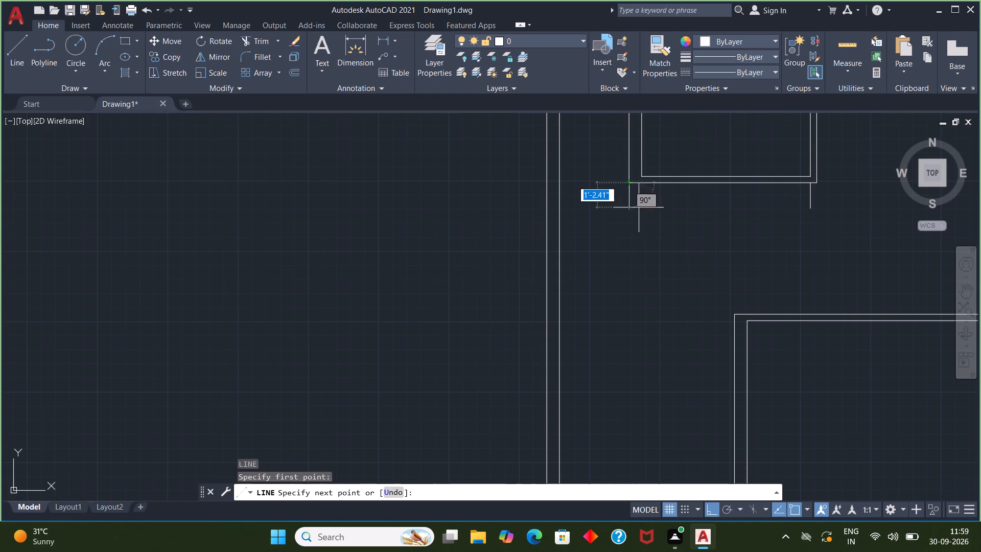
key(7)
key(apostrophe)
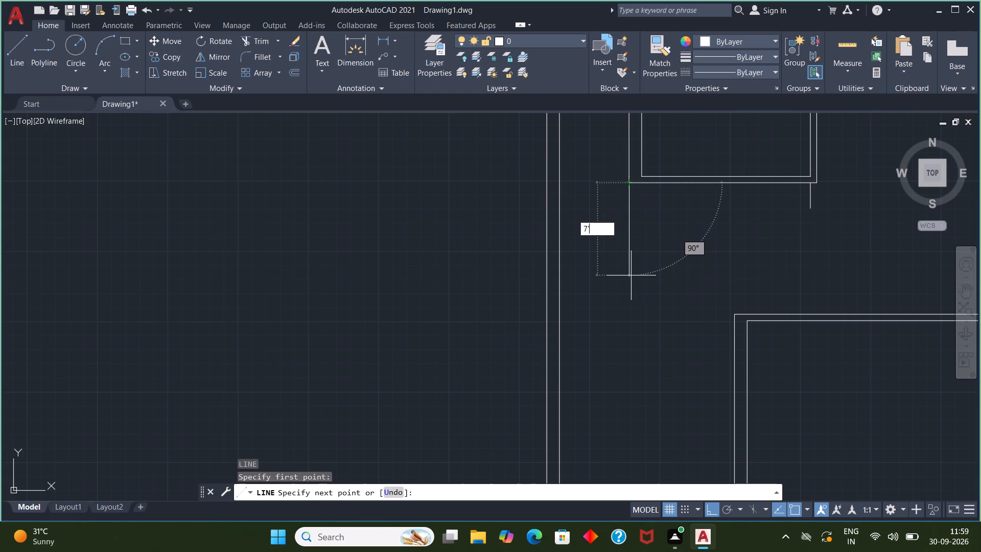
key(3)
key(shift+quotedbl)
key(Return)
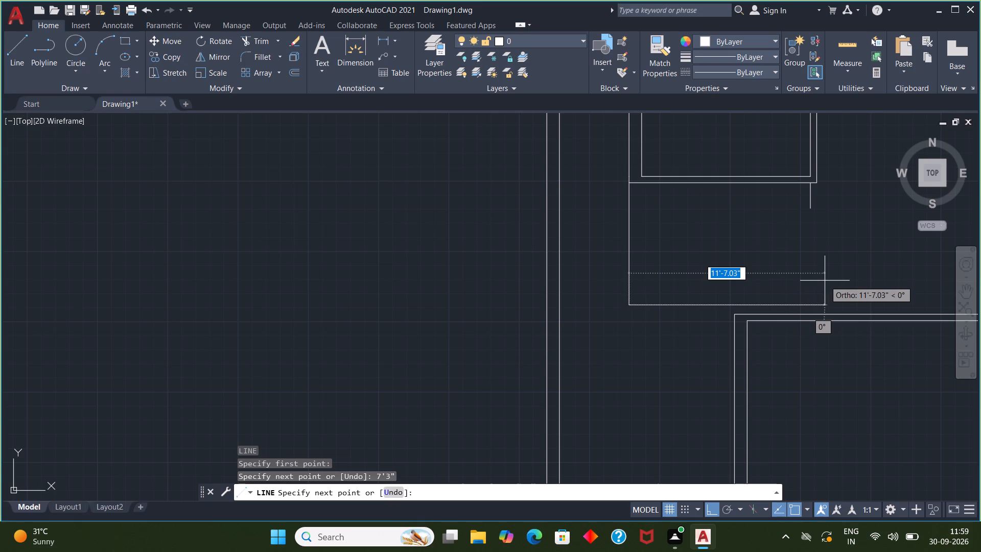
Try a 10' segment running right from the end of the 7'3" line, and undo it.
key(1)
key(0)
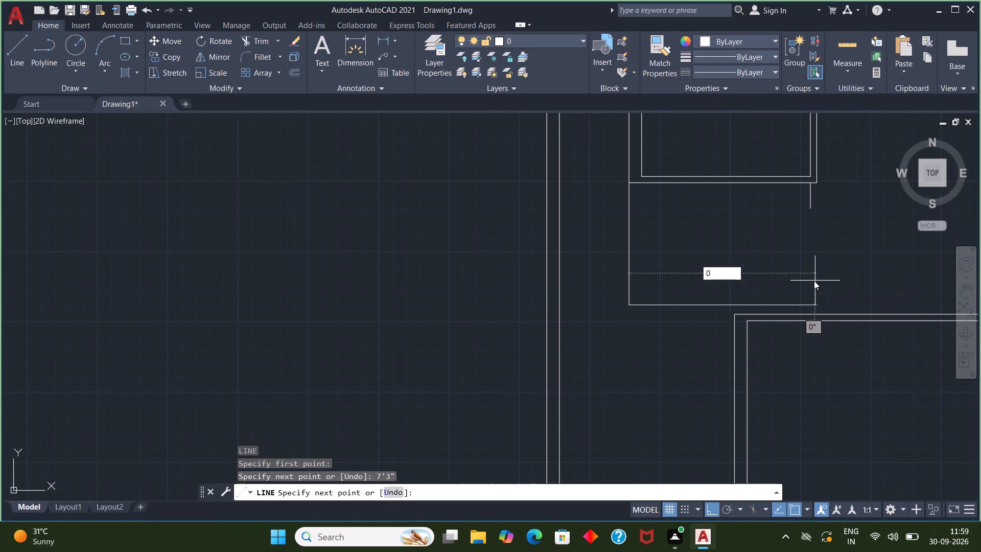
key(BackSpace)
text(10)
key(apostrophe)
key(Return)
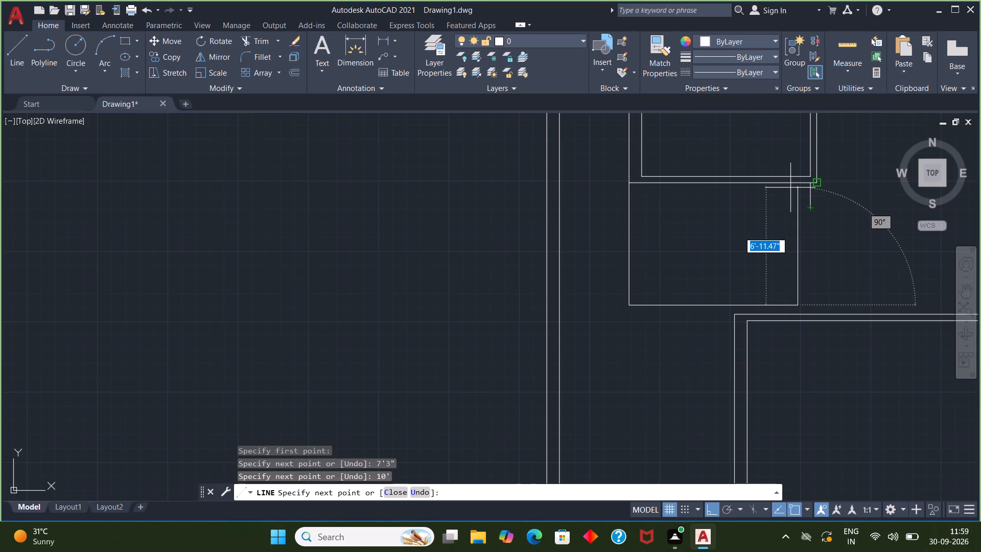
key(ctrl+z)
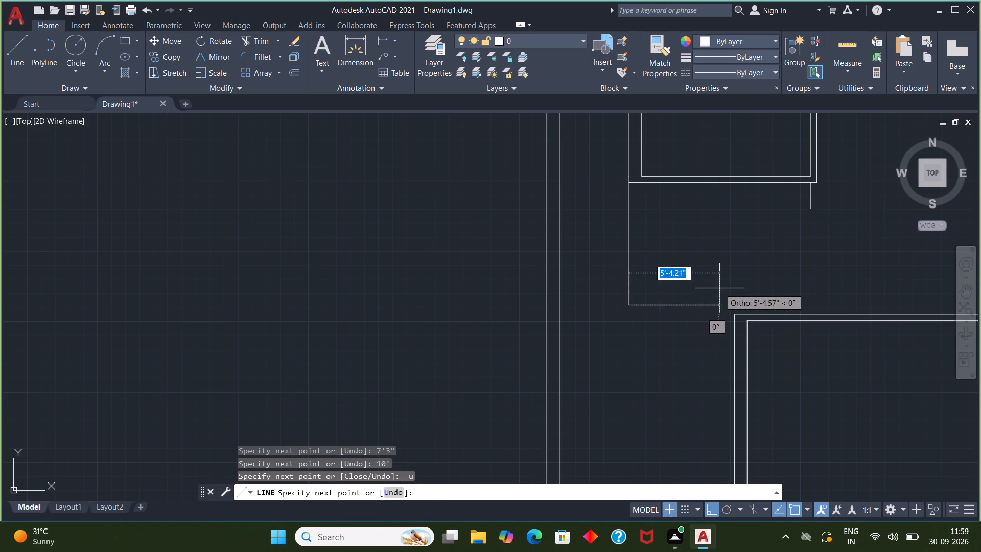
Continue the line 9" to the right from the bottom of the 7'3" line for the wall thickness.
key(9)
key(shift+quotedbl)
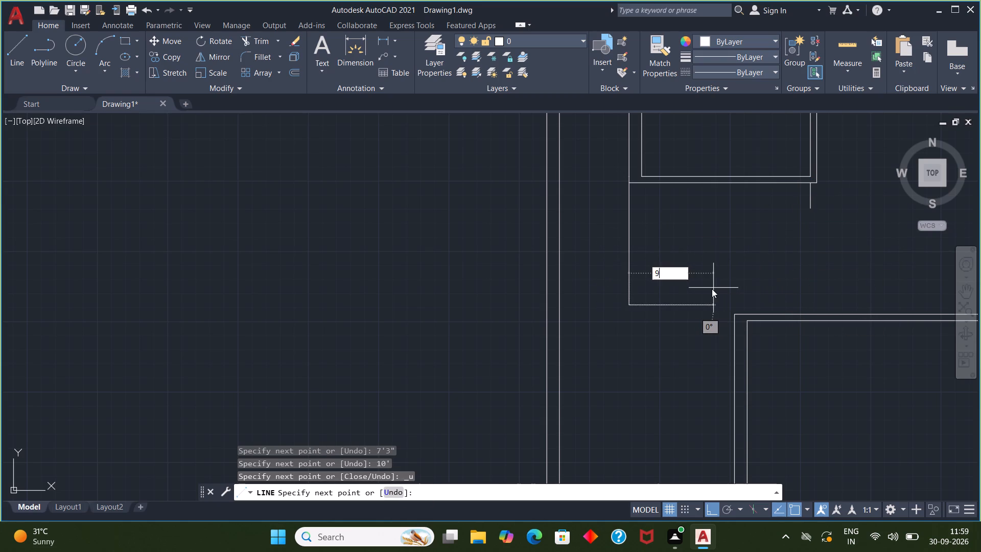
key(Return)
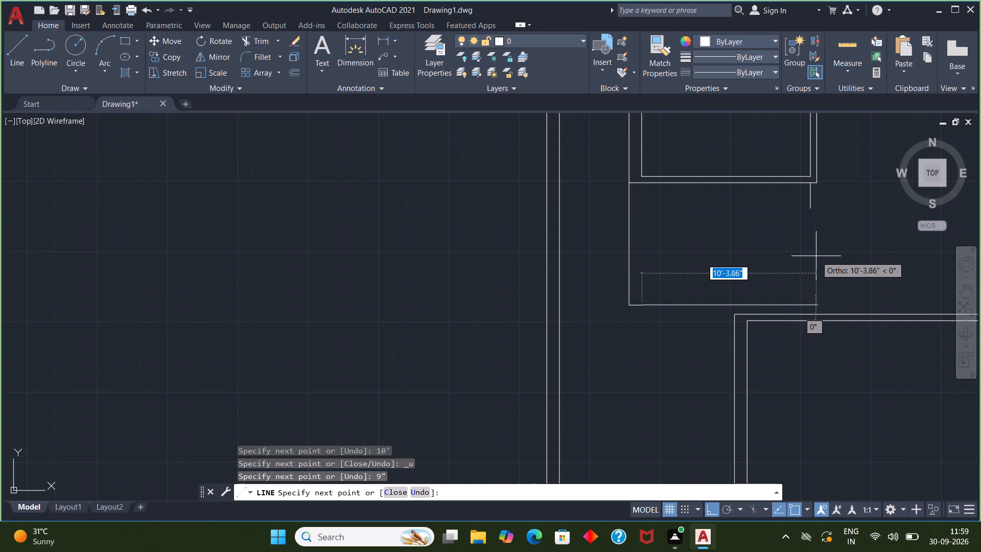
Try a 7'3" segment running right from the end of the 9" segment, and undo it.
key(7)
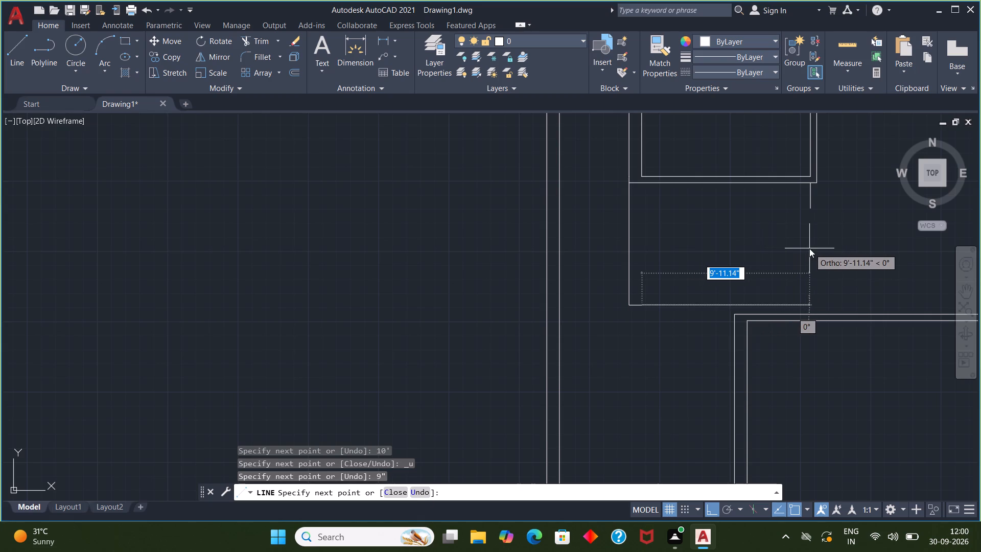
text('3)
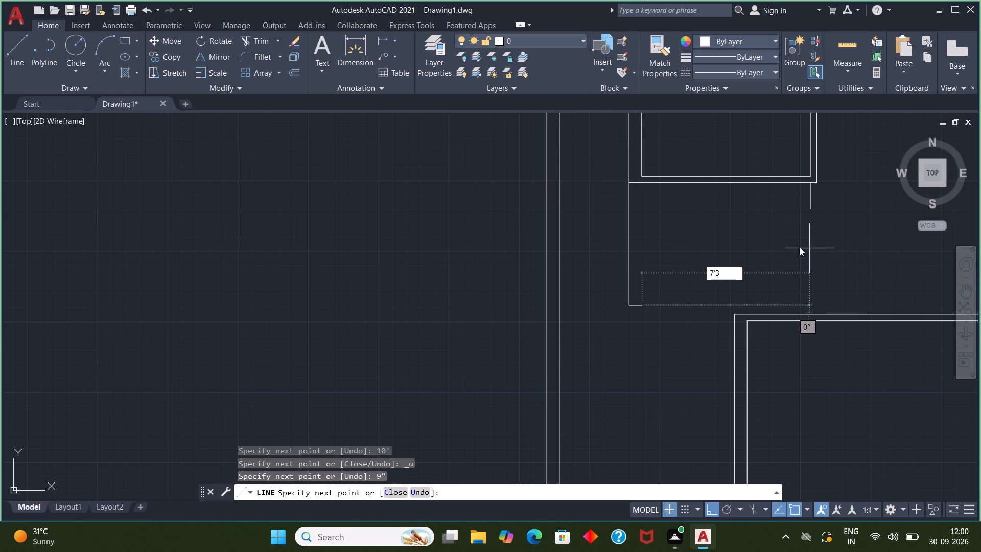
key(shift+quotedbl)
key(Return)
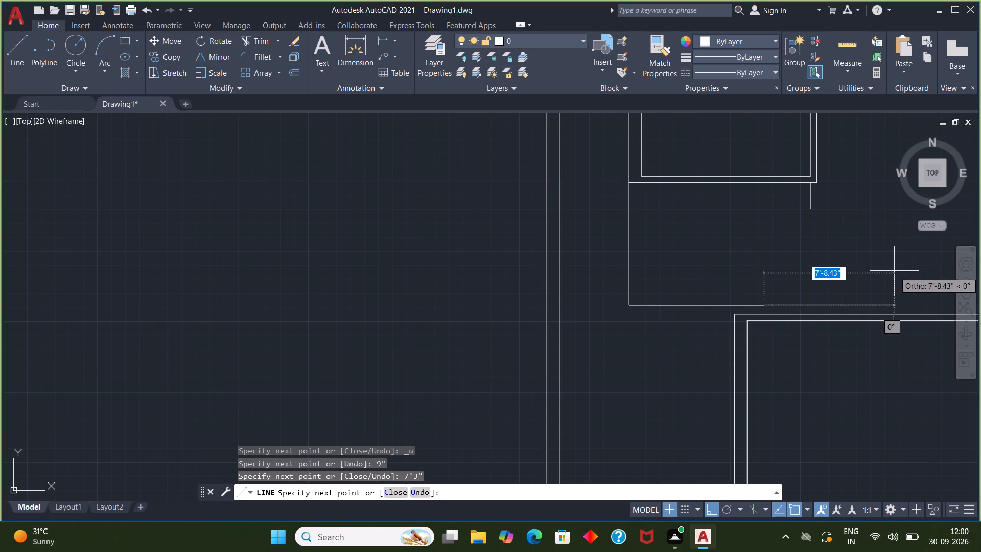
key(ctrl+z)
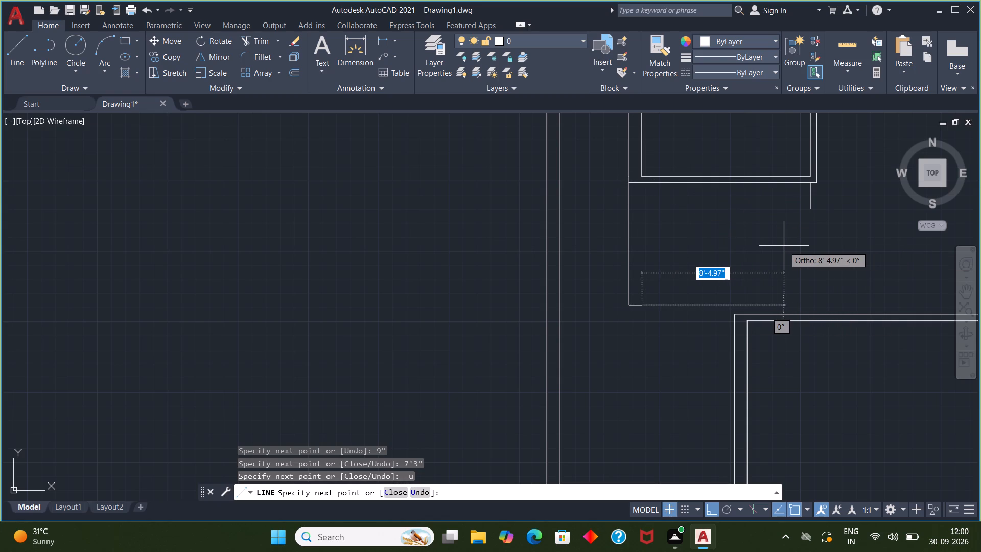
Continue the line 10' to the right, and close up to the lower end of the vertical stub below the room.
text(10)
key(apostrophe)
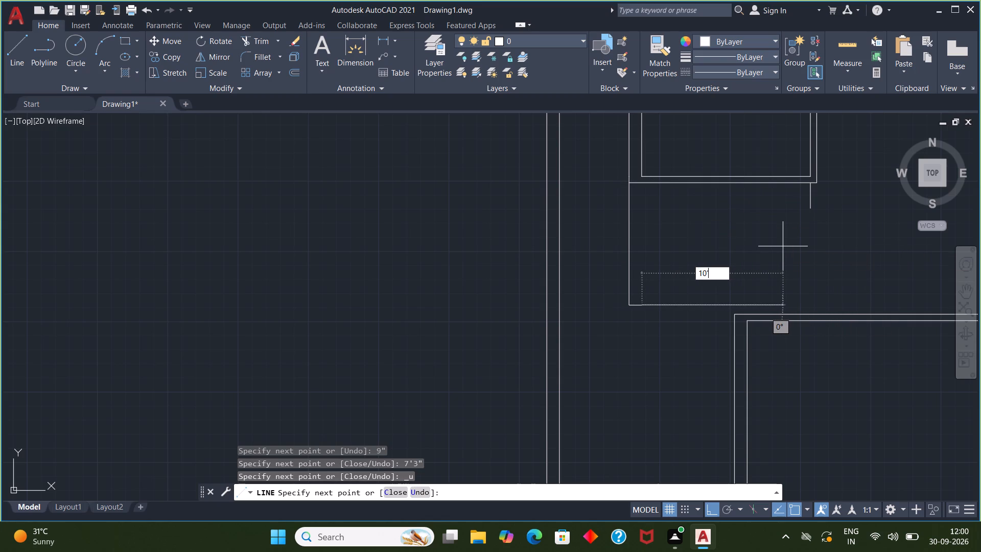
key(Return)
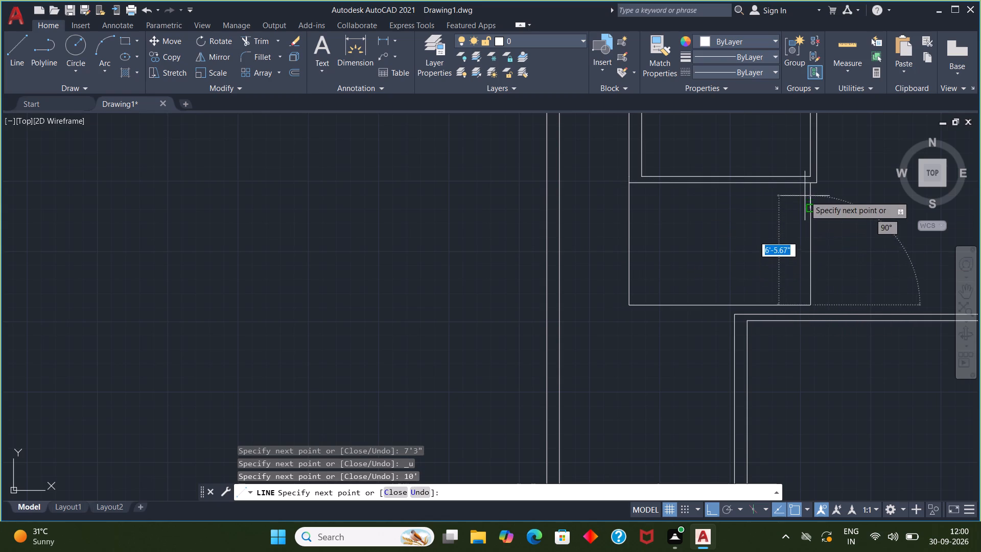
click(813, 211)
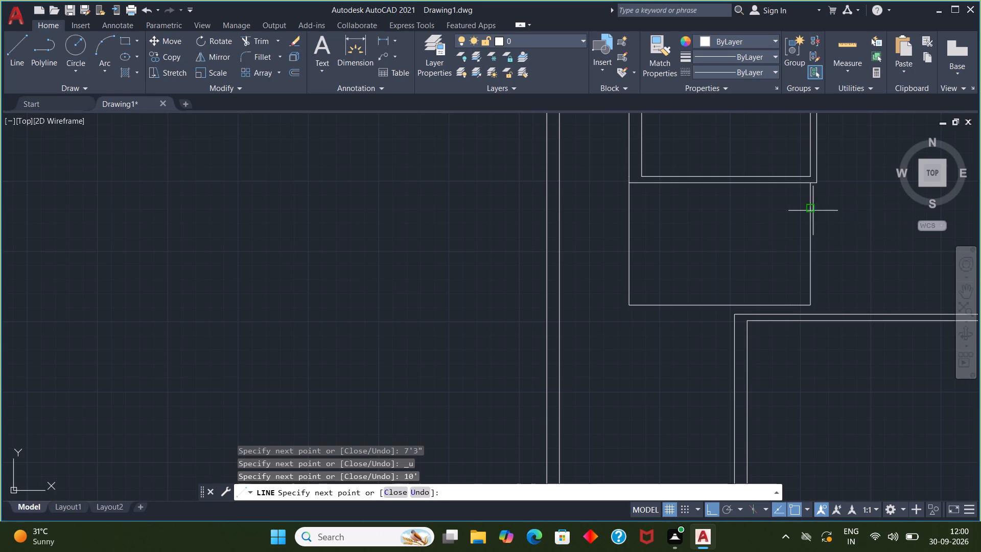
key(Escape)
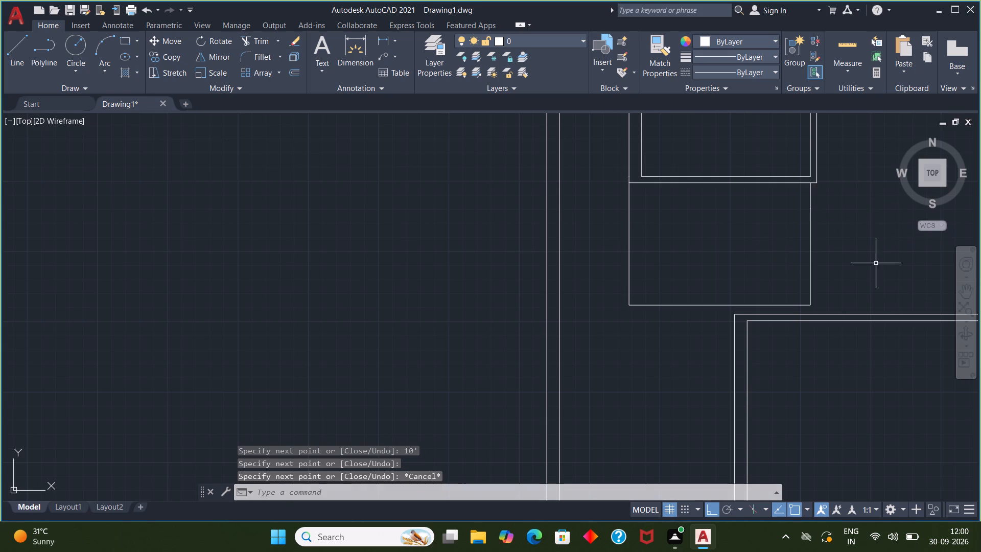
Draw a vertical line about 9'8" down from the upper room's inner lower-left corner, past the bottom of the 10' by 7'3" space.
middle_drag(874, 264, 864, 222)
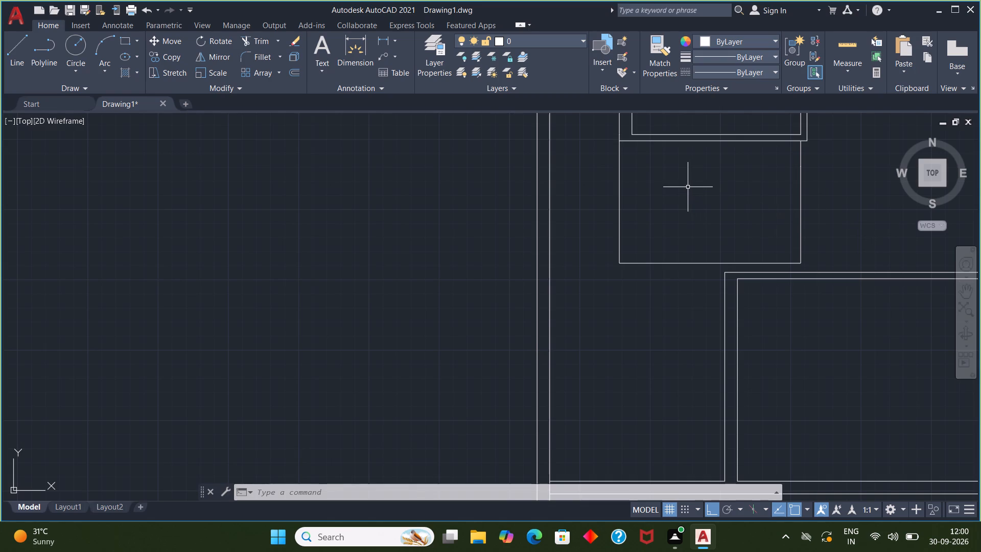
key(l)
key(Return)
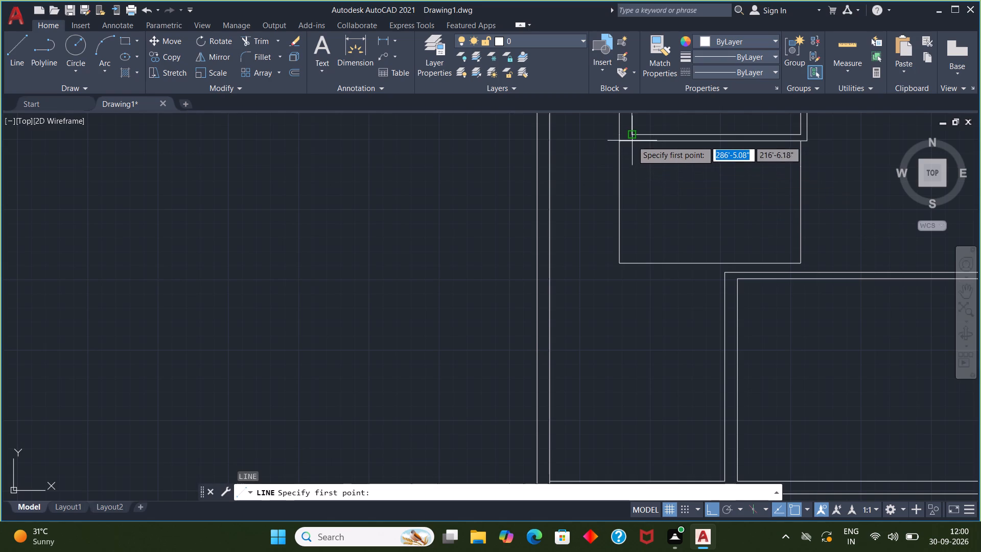
click(632, 140)
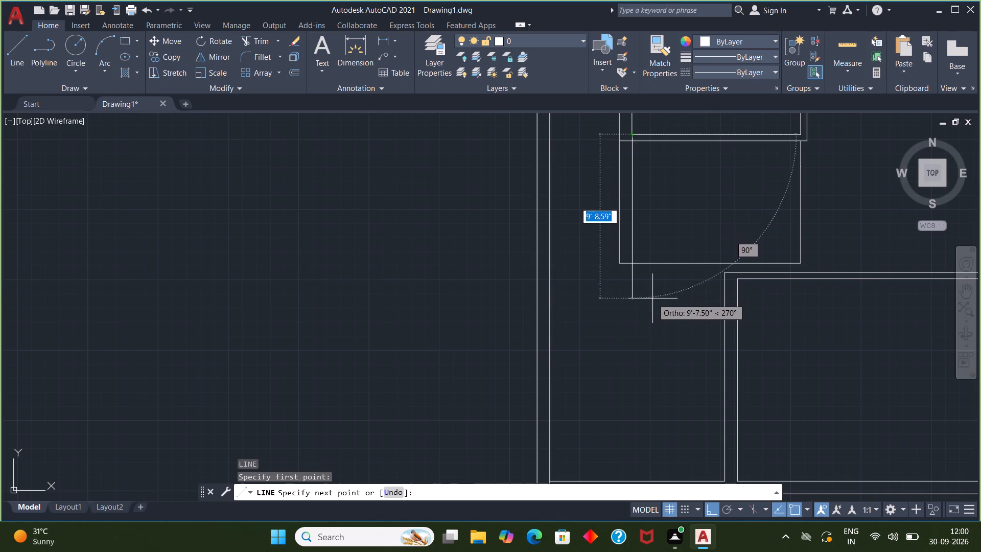
click(653, 300)
key(Escape)
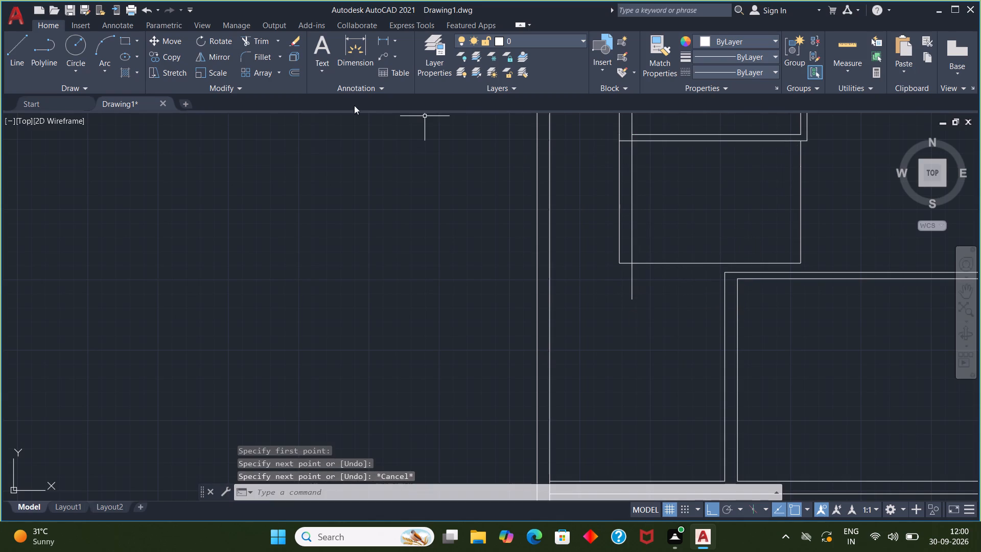
Trim the line pieces crossing the wall junction between the upper room and the new space at their shared left corner.
click(261, 39)
scroll(640, 145, up, 2)
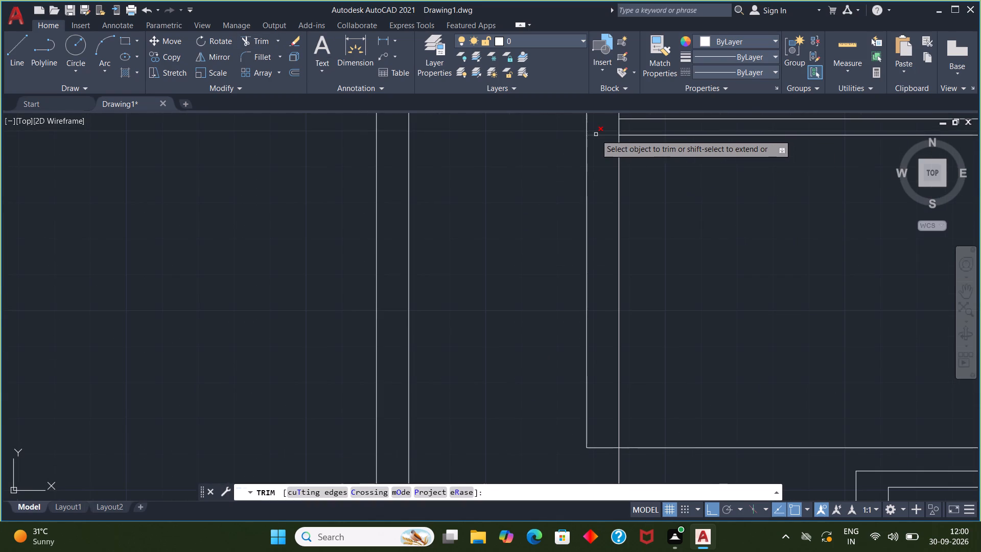
click(596, 135)
middle_drag(665, 246, 663, 240)
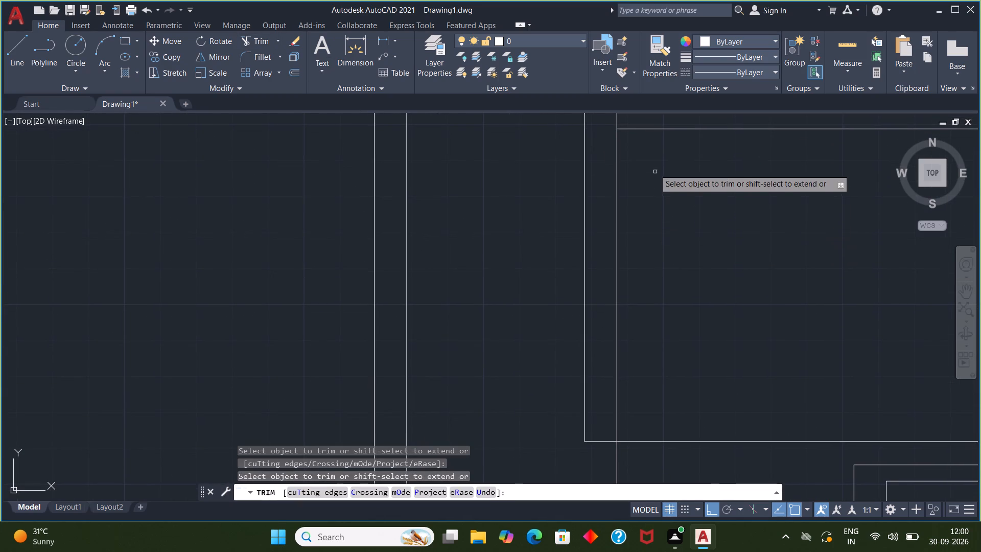
click(617, 122)
scroll(679, 216, down, 2)
middle_drag(680, 218, 671, 224)
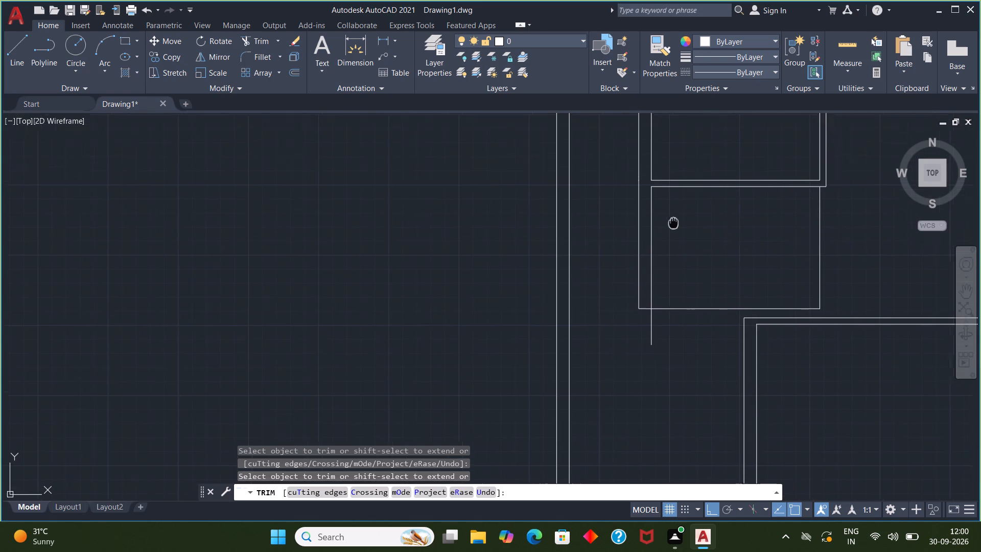
Trim the 9" bottom piece between the two left wall lines and the vertical line's overhang below the new space.
middle_drag(671, 224, 647, 233)
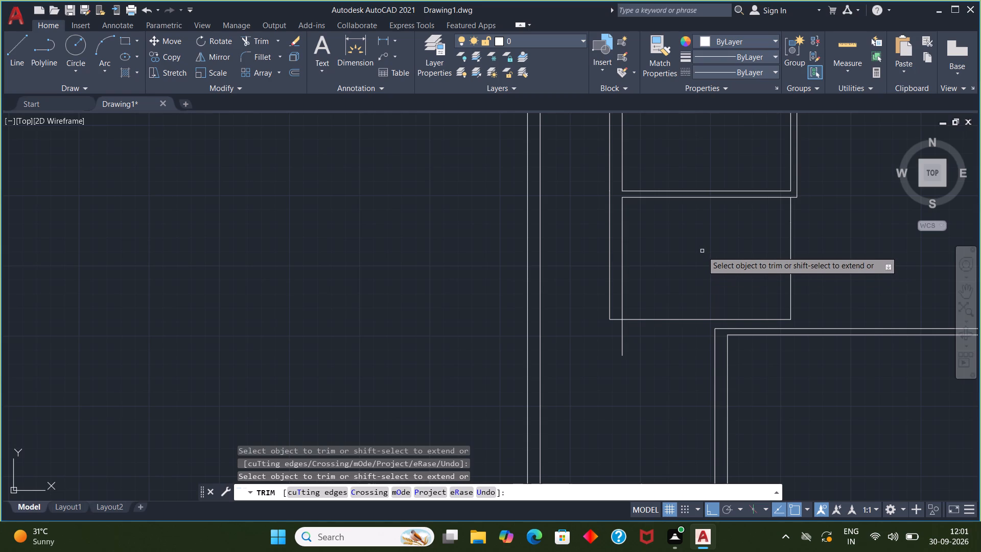
middle_drag(702, 251, 698, 267)
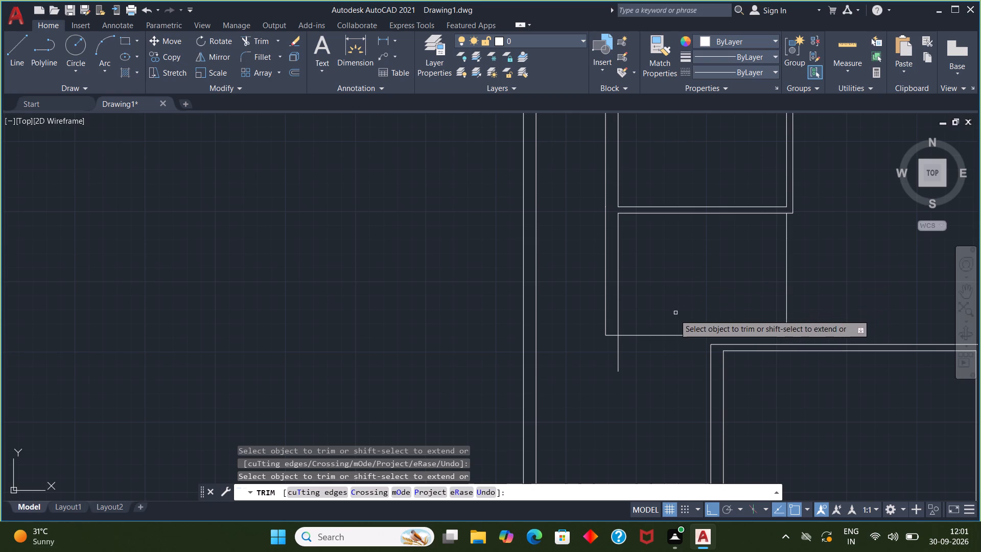
click(613, 335)
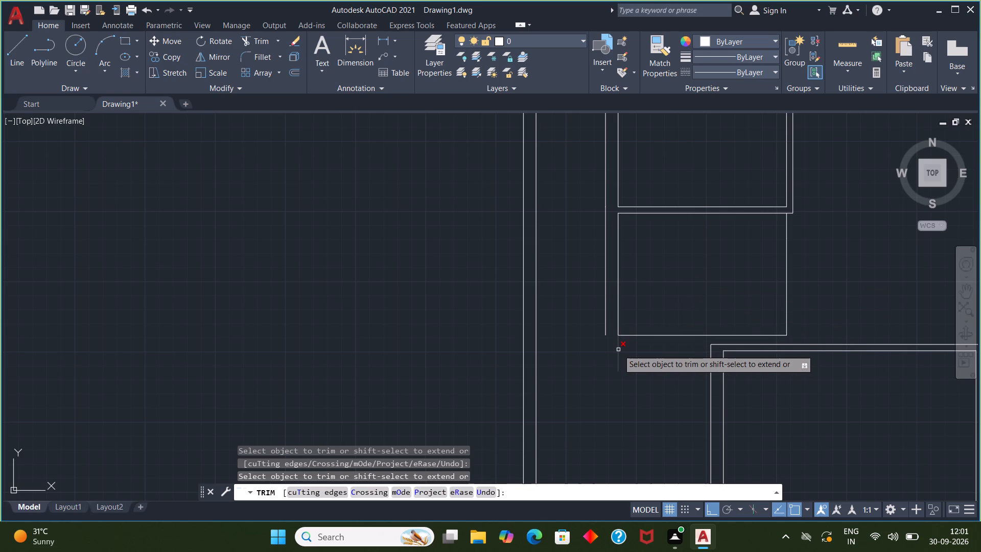
click(618, 350)
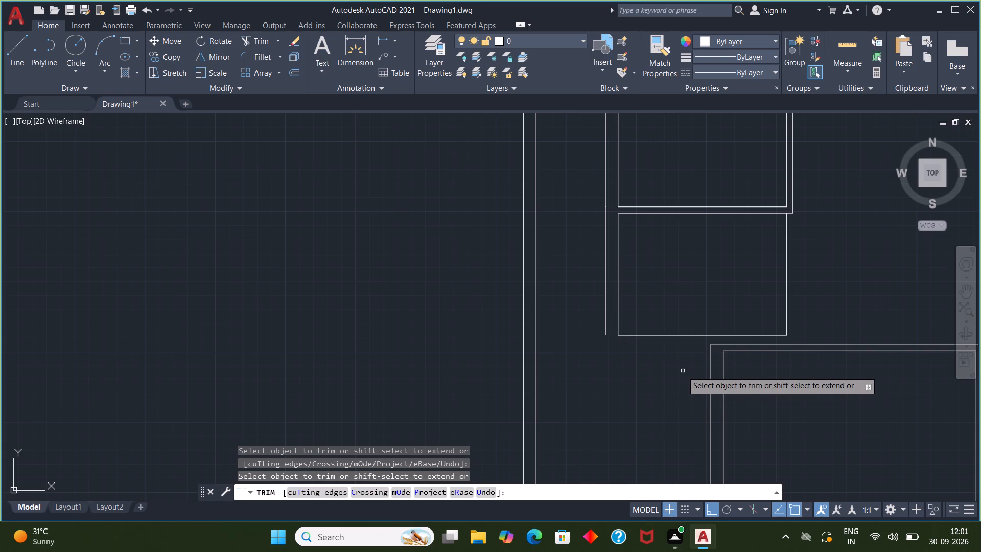
key(Escape)
Draw a line 9" down from the outer left wall line's lower end, and continue it right past the lower room's outer wall line.
key(l)
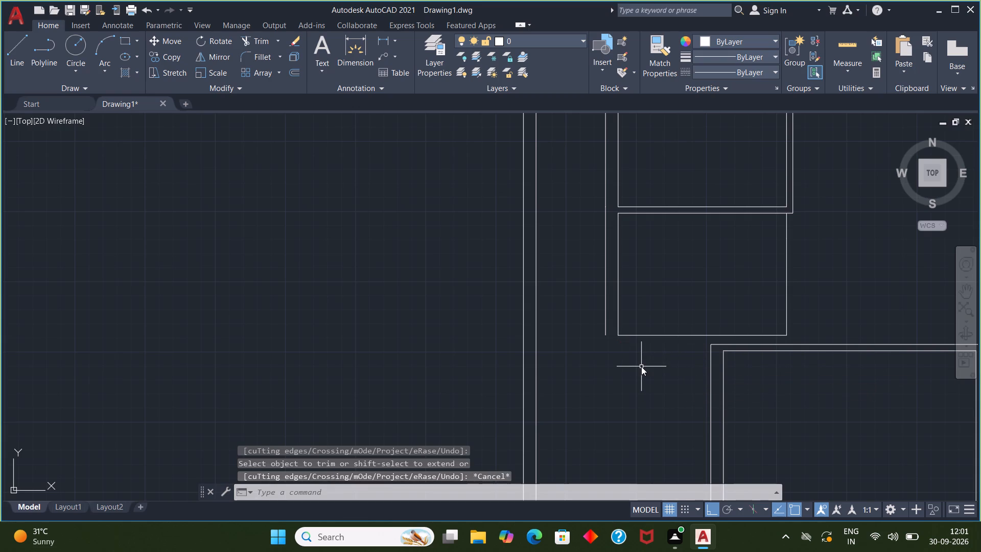
key(Return)
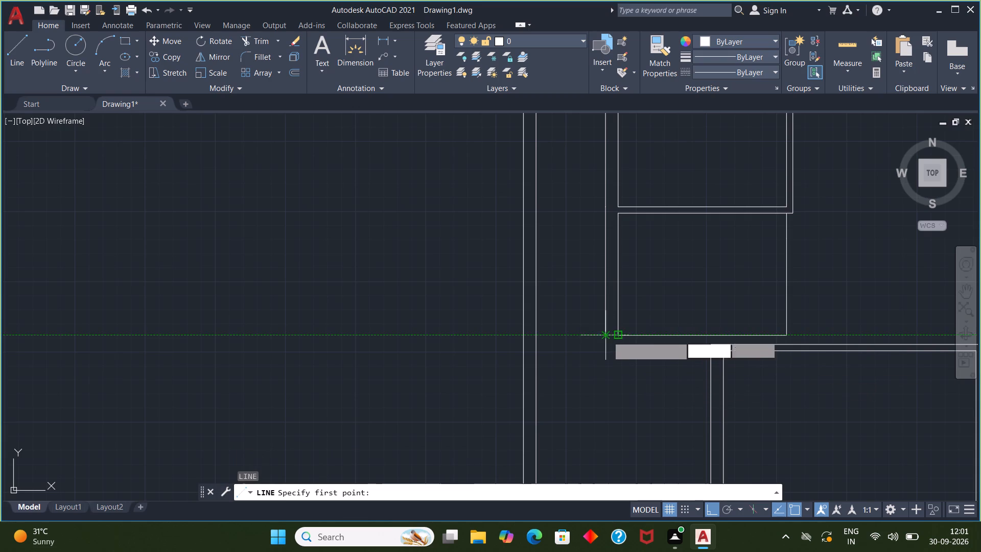
click(608, 336)
key(9)
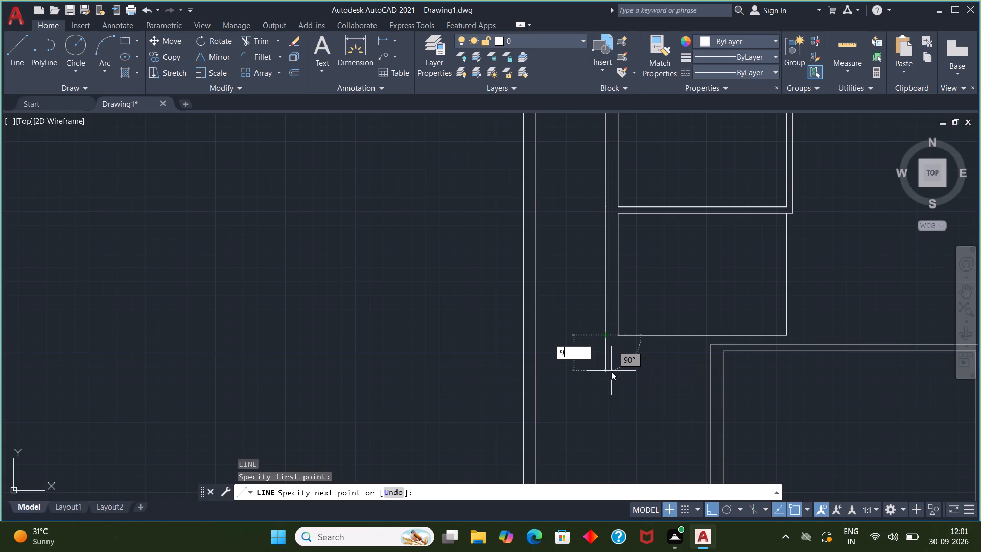
key(shift+quotedbl)
key(Return)
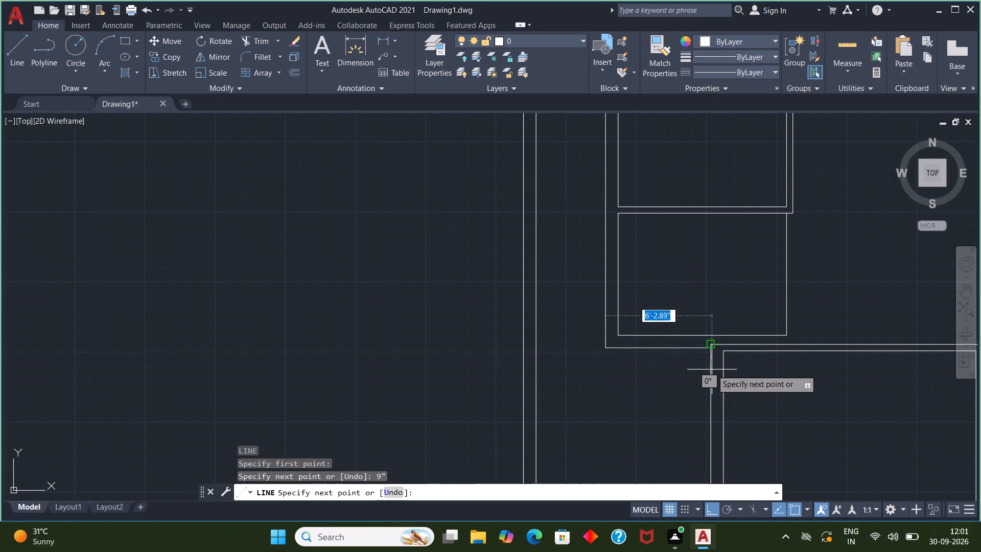
scroll(711, 370, up, 1)
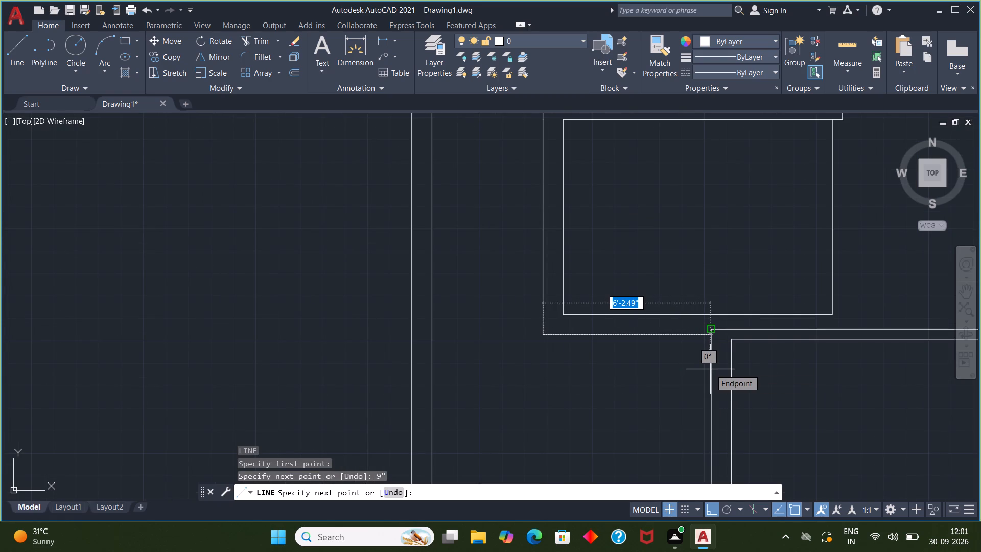
scroll(710, 369, up, 1)
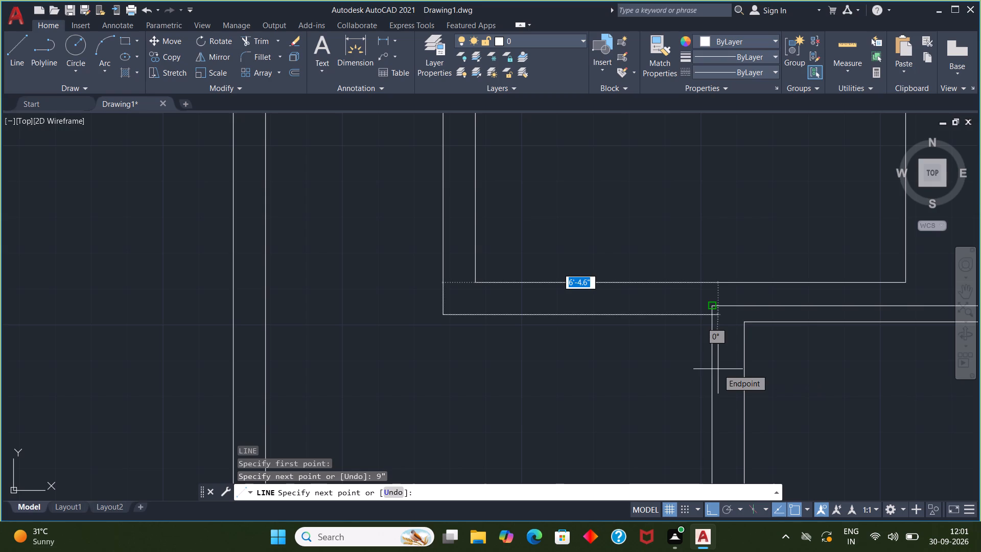
click(735, 369)
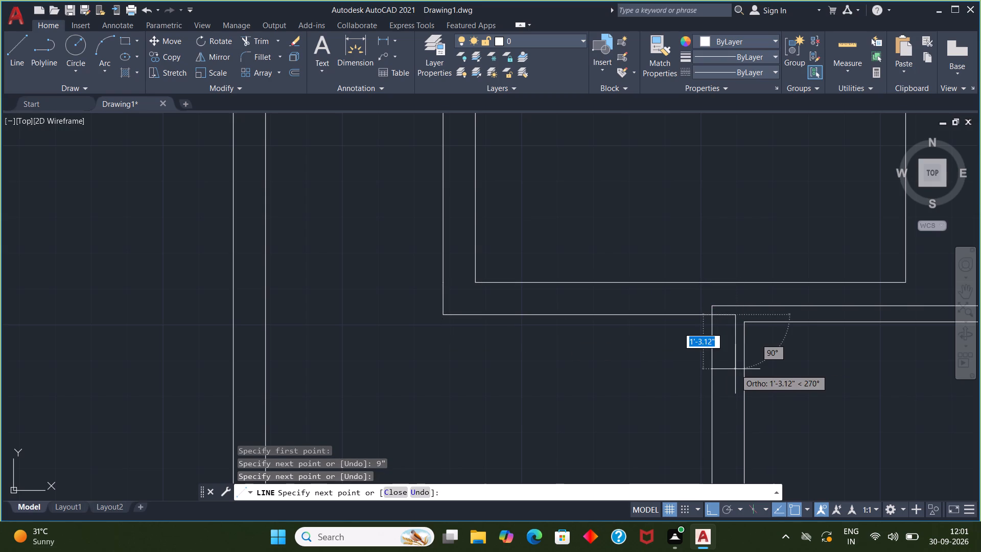
key(Escape)
Trim the new bottom wall line's overhang past the lower room's outer left wall line.
click(273, 37)
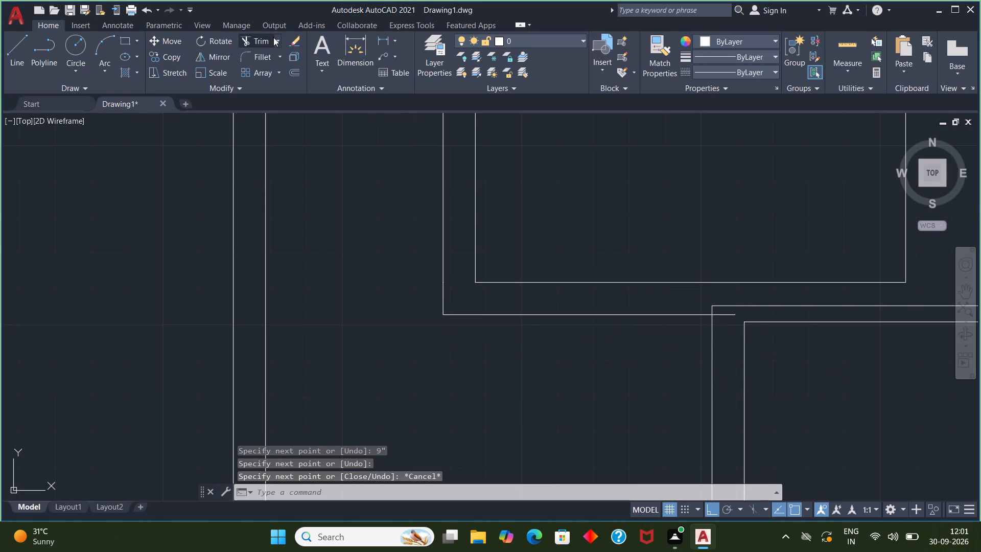
scroll(611, 285, up, 1)
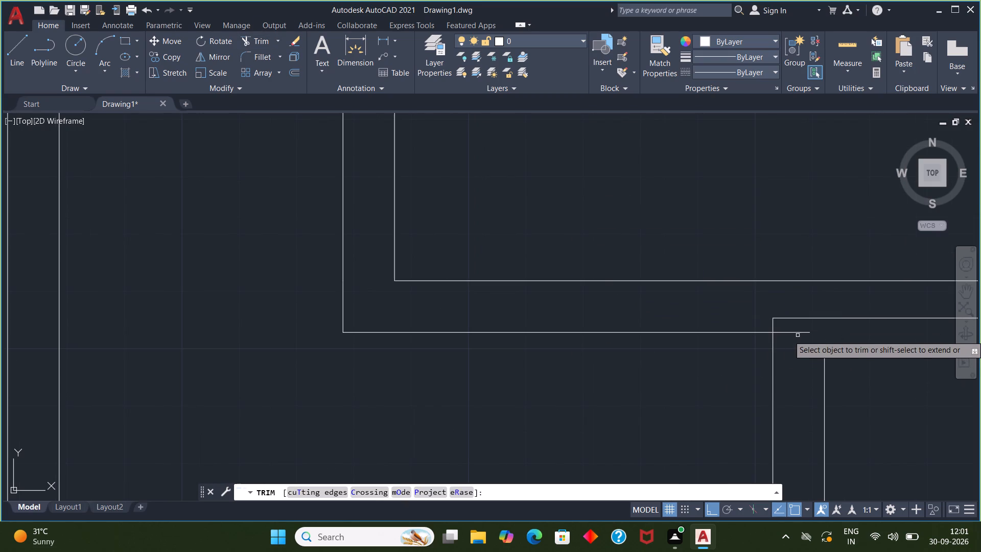
click(793, 333)
middle_drag(794, 335, 752, 307)
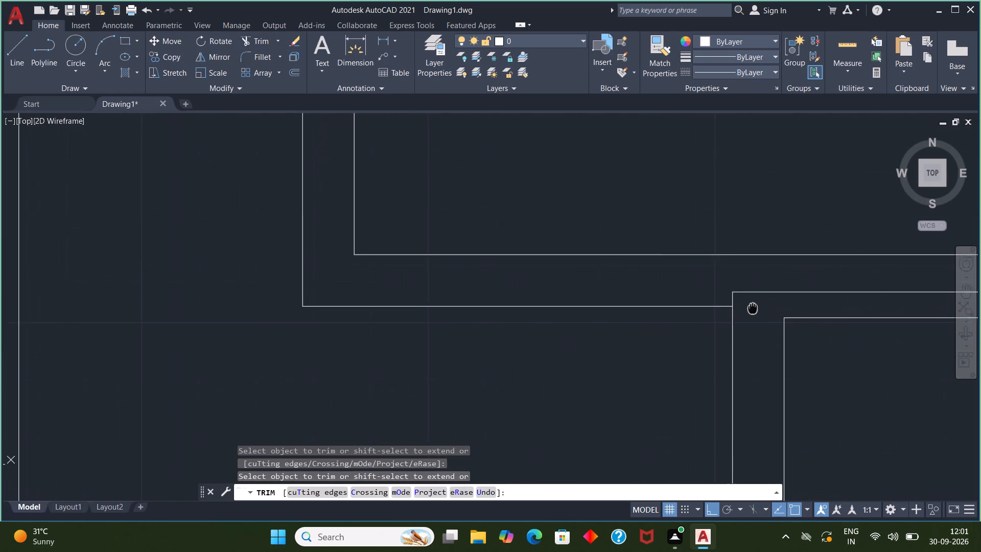
middle_drag(752, 307, 739, 297)
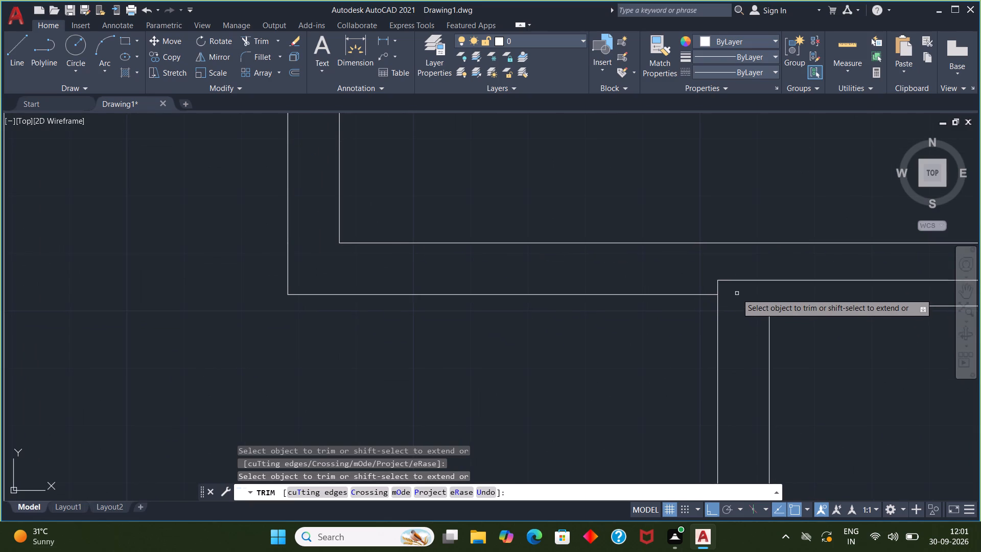
middle_drag(907, 407, 760, 371)
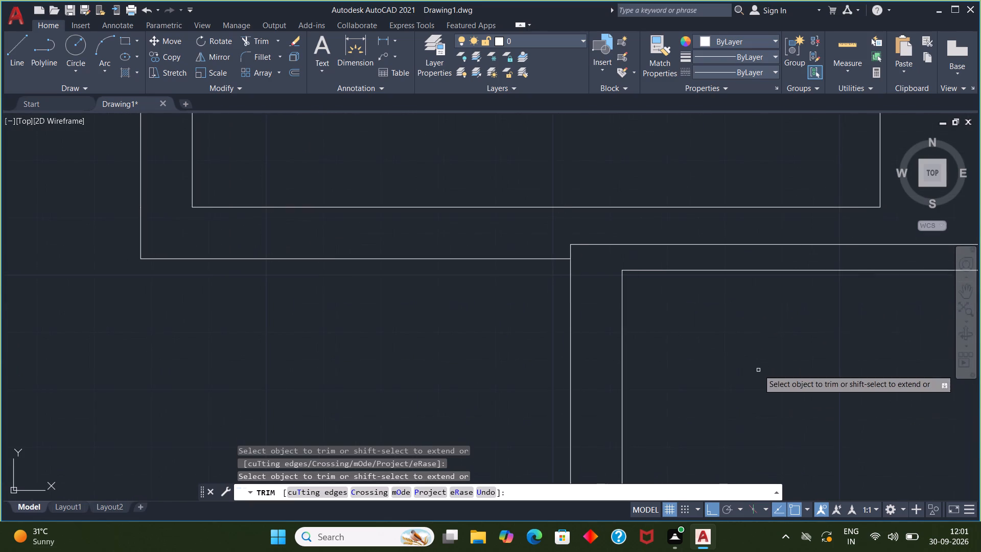
scroll(758, 370, down, 2)
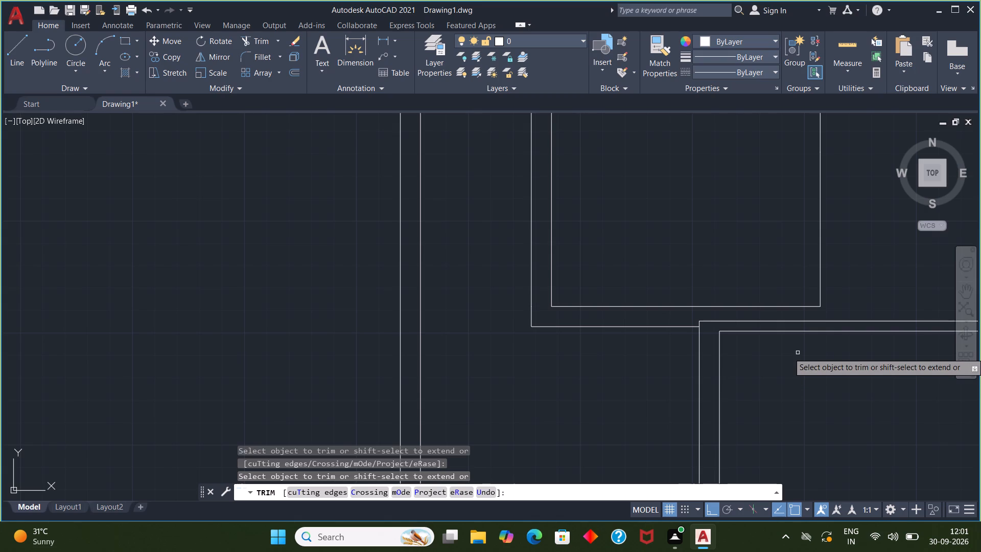
scroll(808, 371, down, 1)
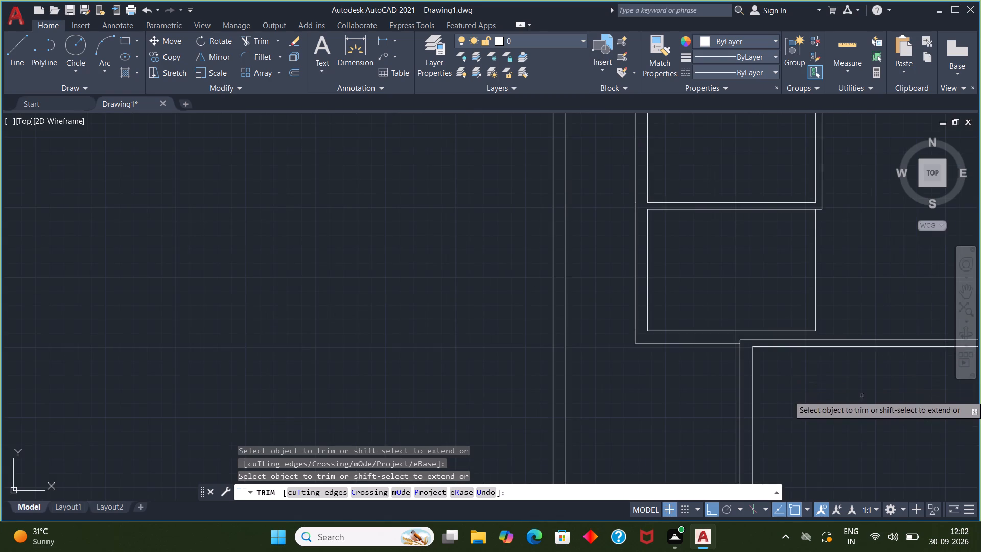
middle_drag(866, 396, 609, 359)
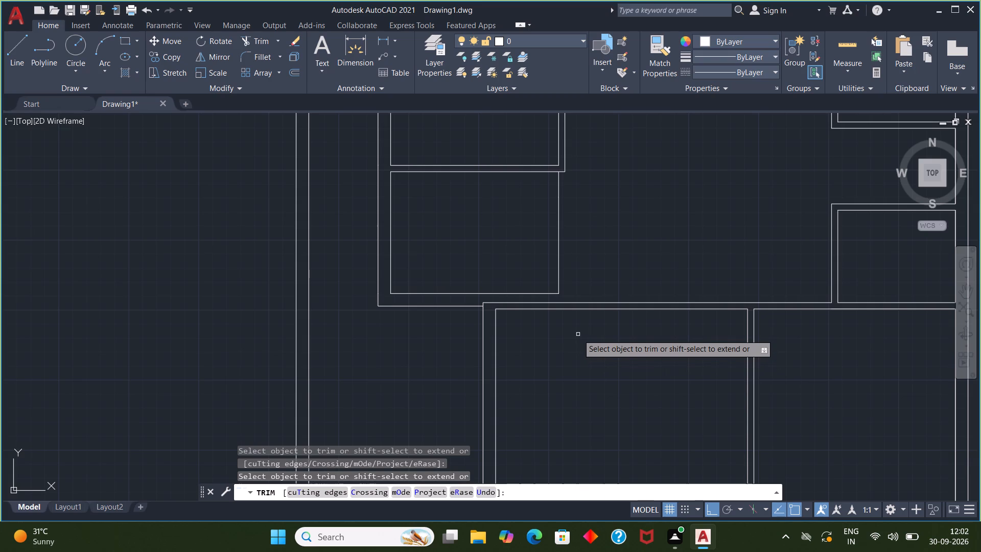
key(l)
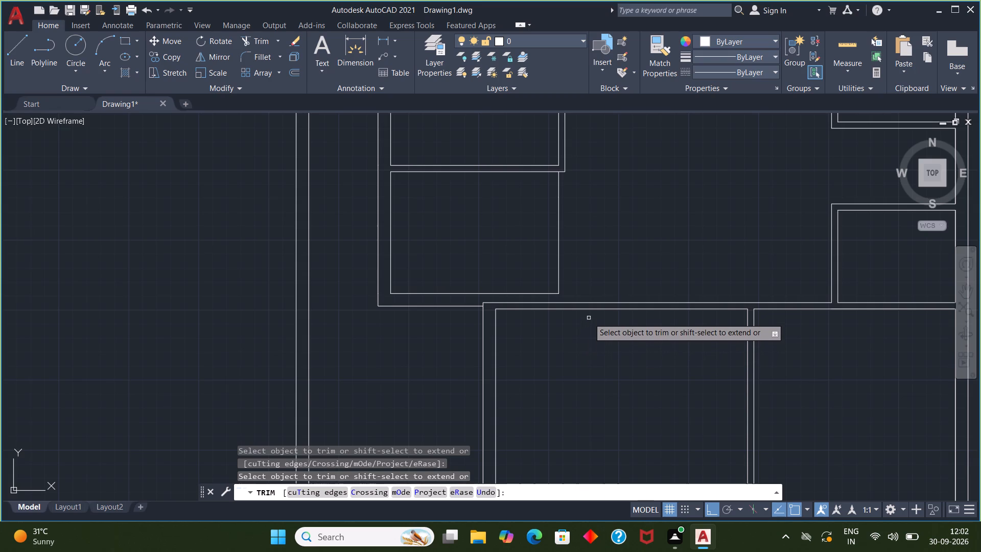
key(Return)
key(Escape)
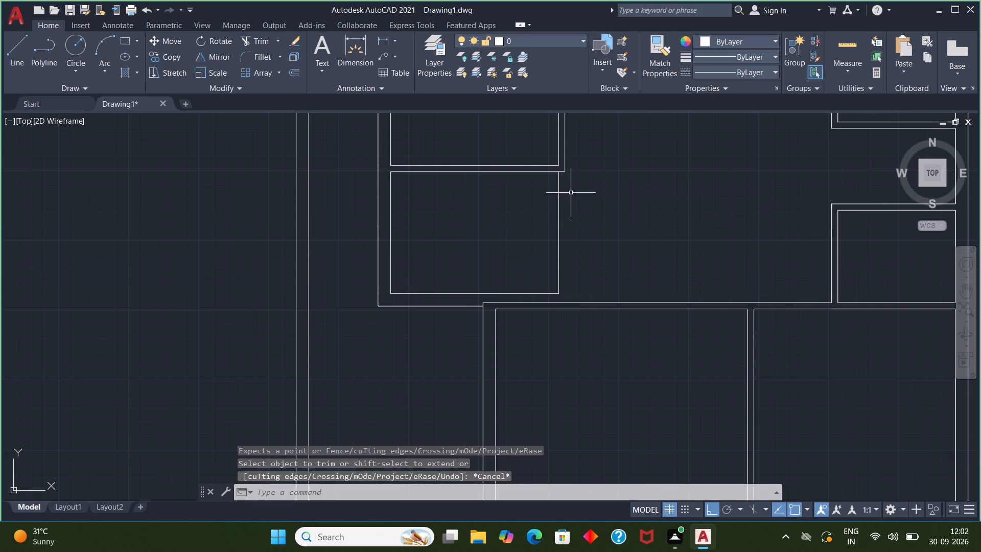
Draw an 8'1" line straight down from the upper room's outer lower-right corner for the new space's outer right wall.
key(l)
key(Return)
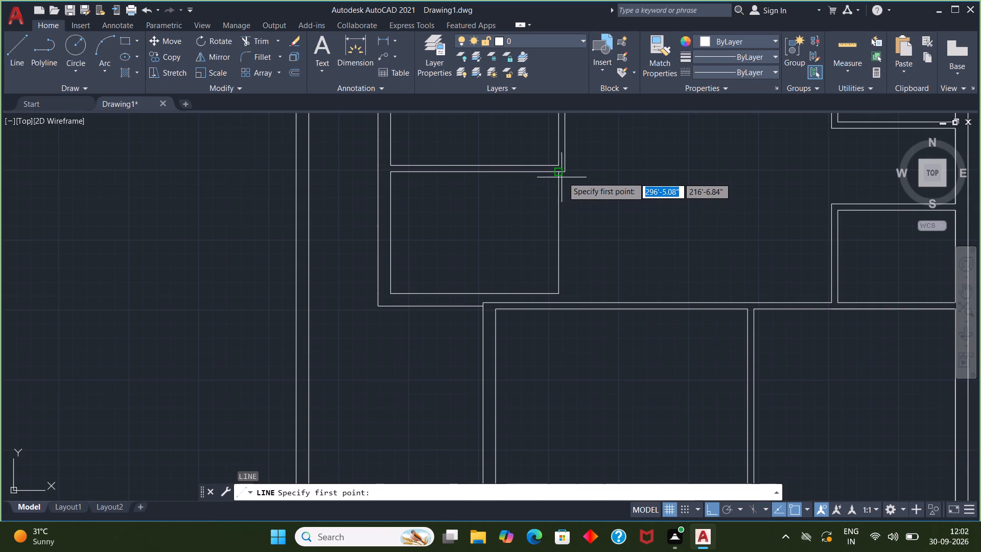
click(565, 172)
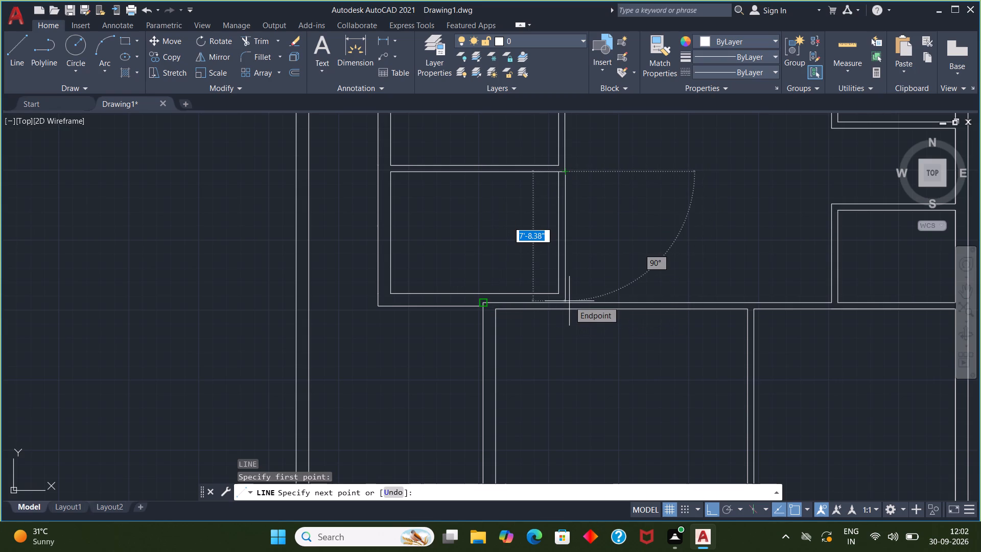
key(8)
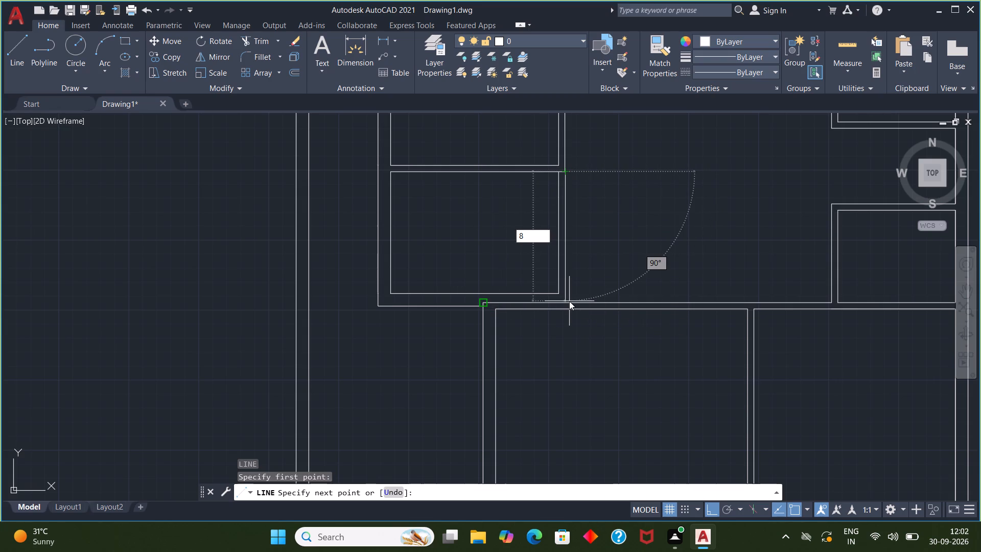
text('1)
key(shift+quotedbl)
key(Return)
key(Escape)
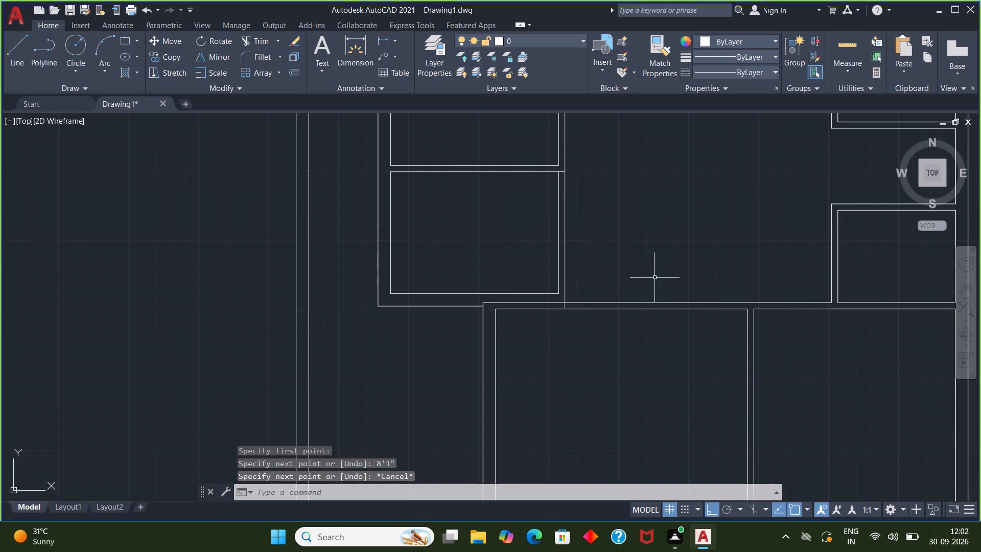
scroll(571, 347, up, 1)
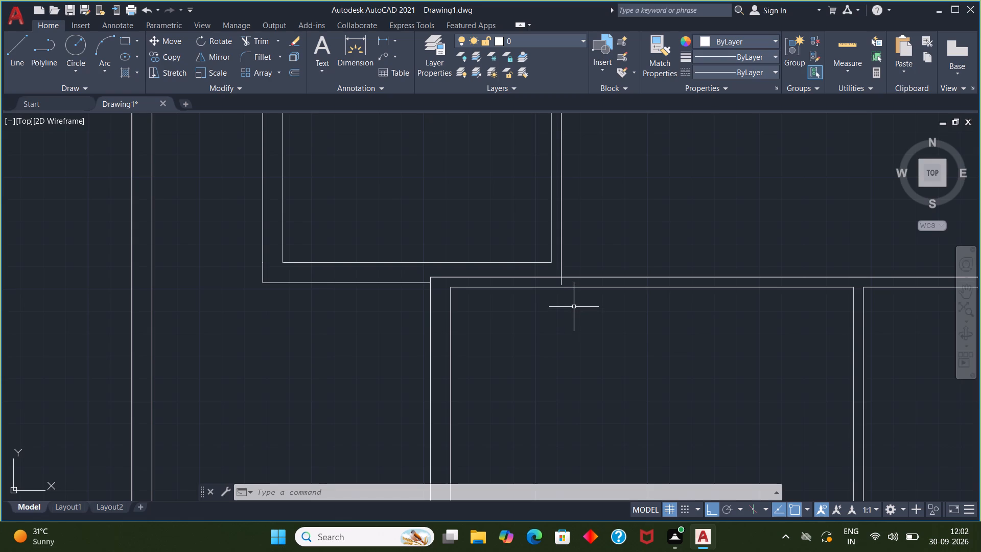
middle_drag(667, 358, 640, 374)
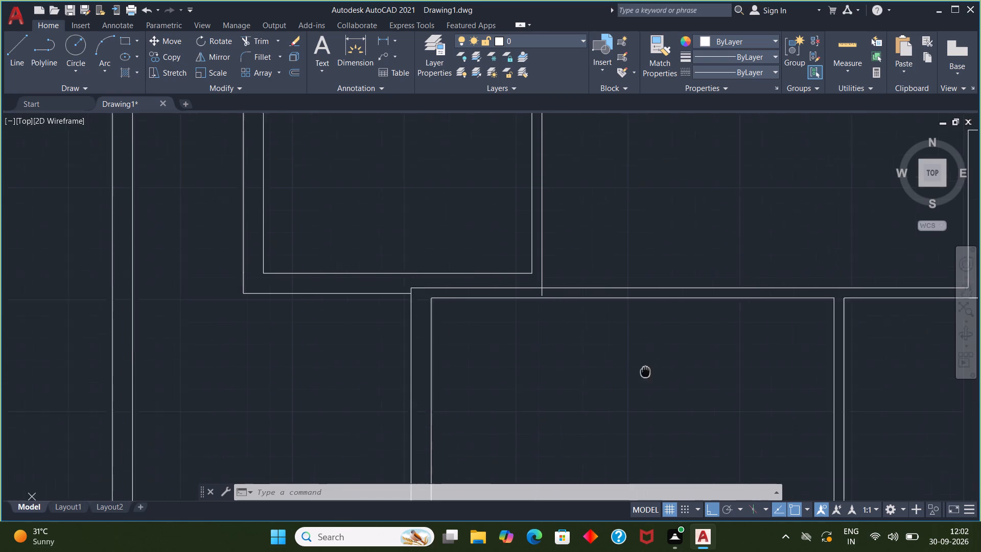
Examine the new space's bottom and right walls where they meet the lower rooms, and the surrounding wall layout.
middle_drag(640, 374, 559, 416)
scroll(558, 416, down, 1)
middle_drag(563, 402, 596, 376)
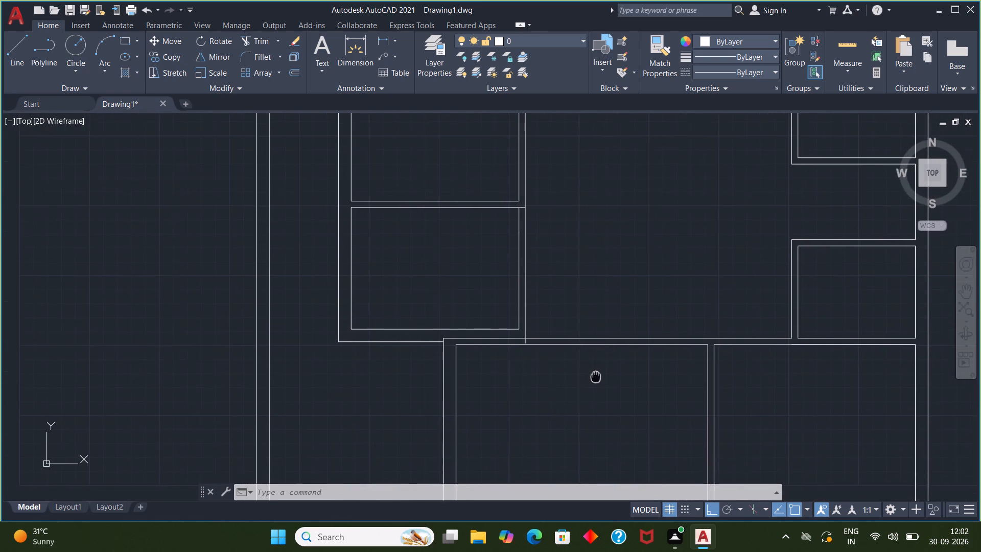
middle_drag(596, 376, 597, 375)
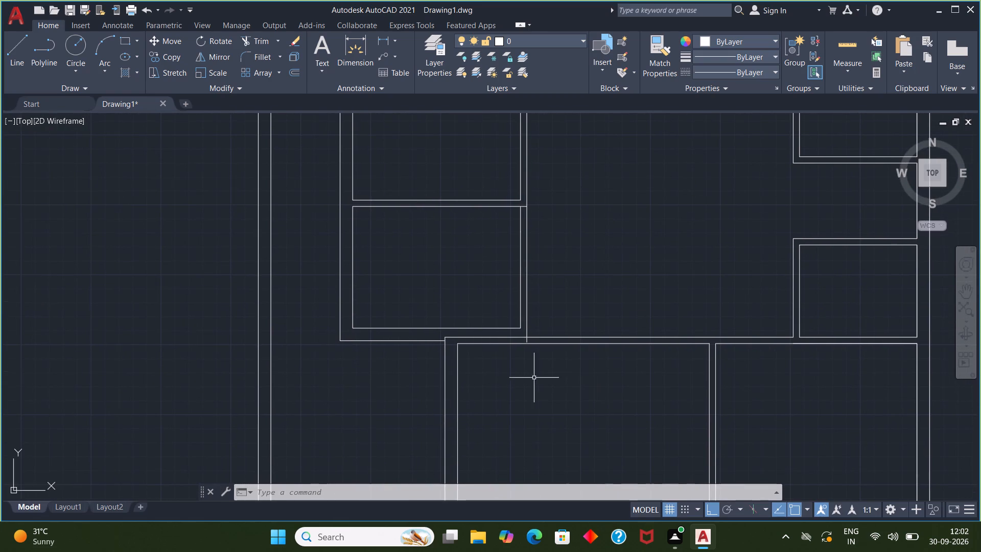
middle_drag(581, 387, 623, 369)
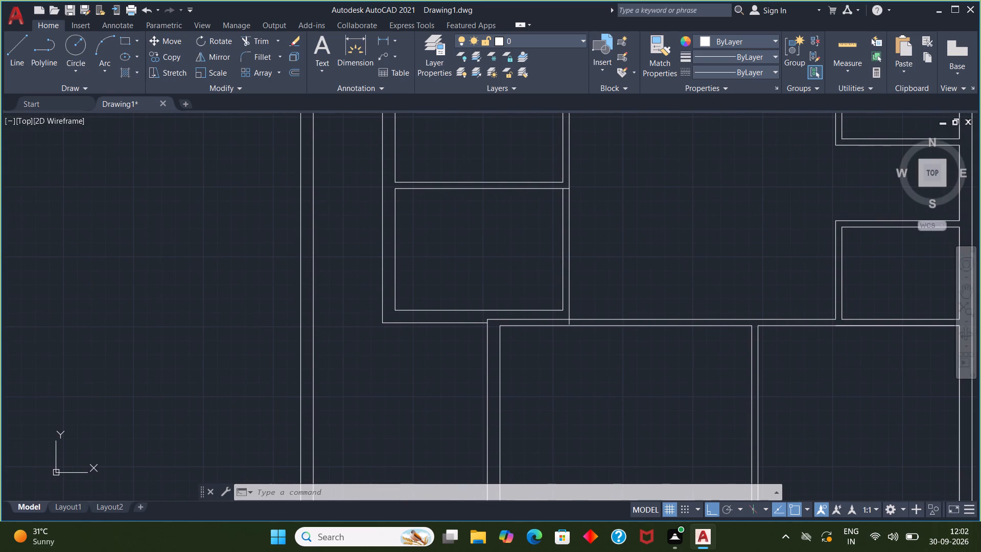
middle_drag(589, 374, 588, 382)
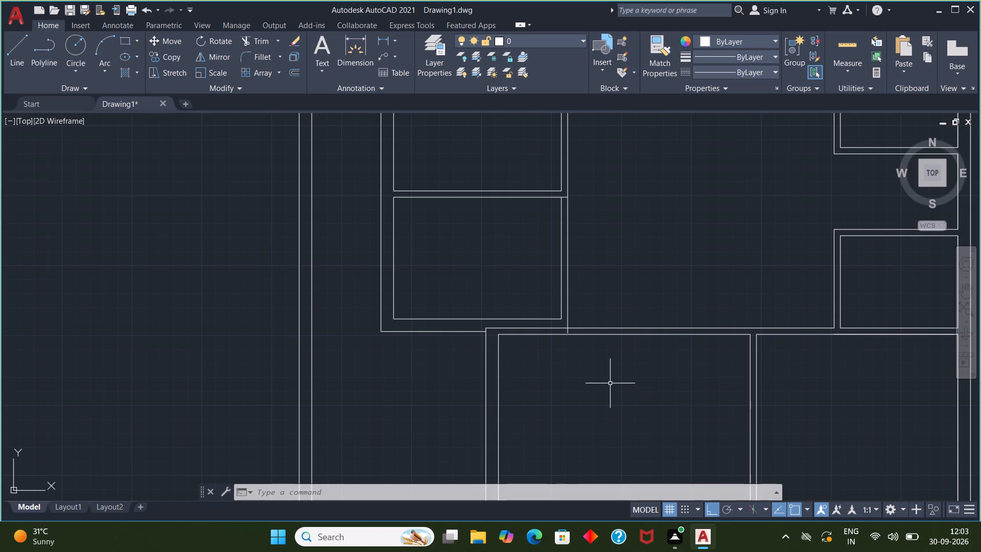
scroll(580, 377, down, 1)
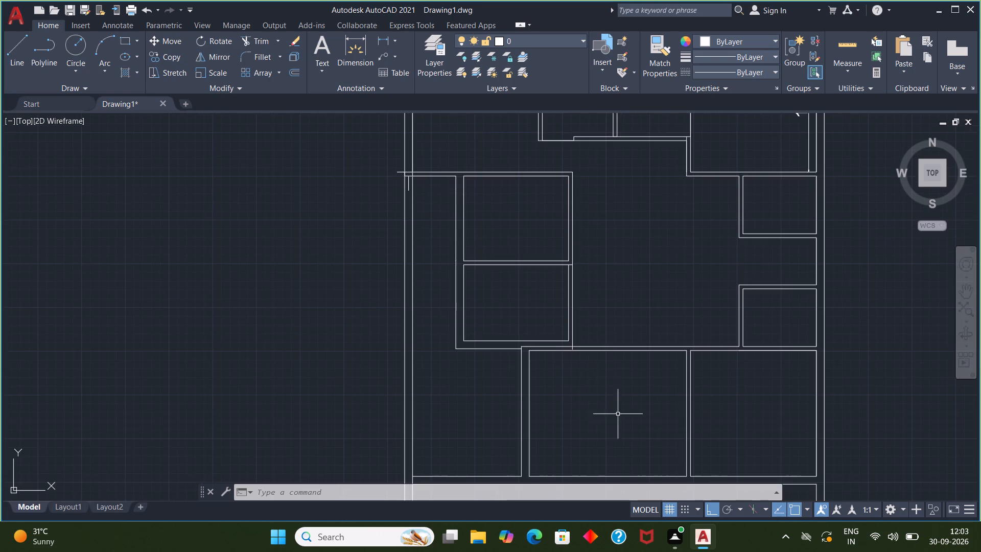
middle_drag(602, 411, 594, 378)
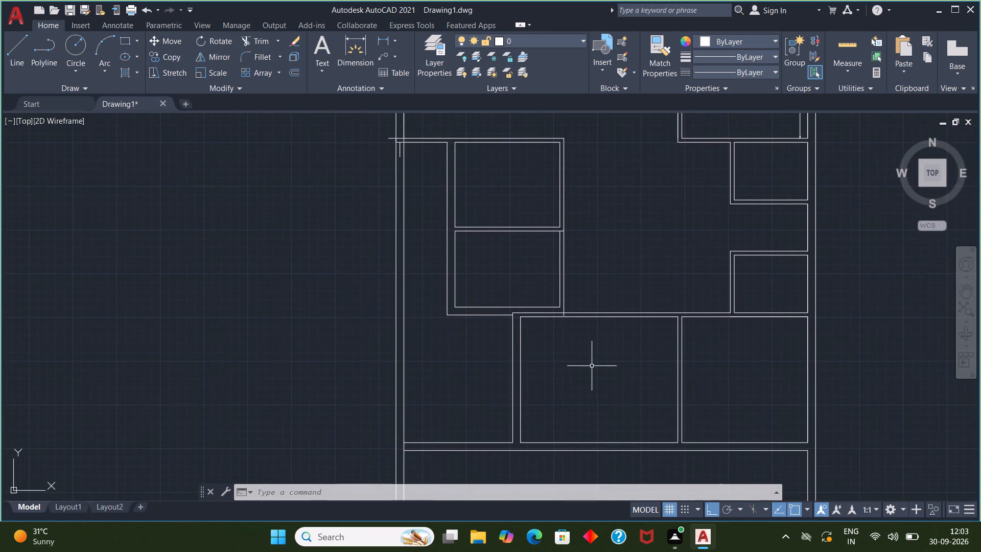
scroll(592, 366, up, 1)
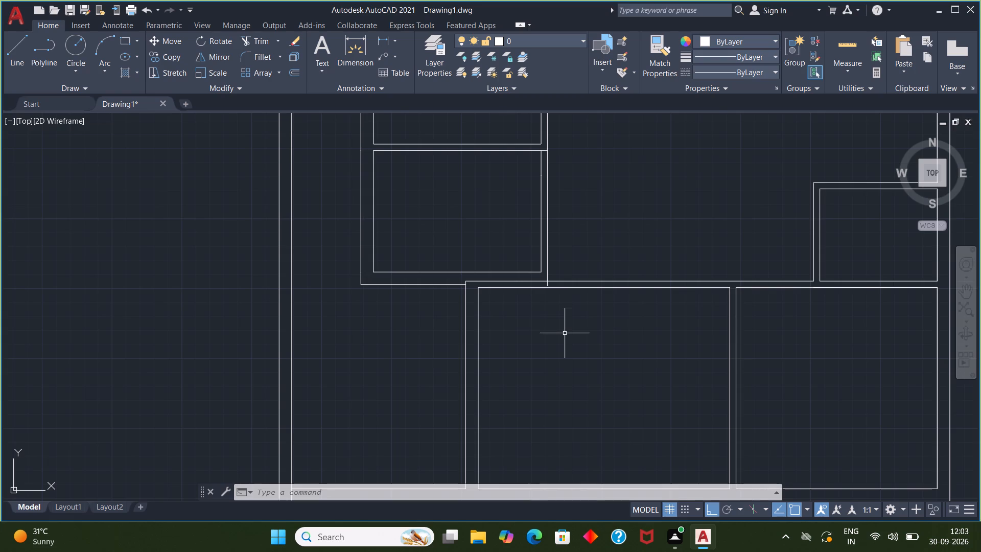
scroll(577, 343, down, 1)
middle_drag(577, 345, 573, 390)
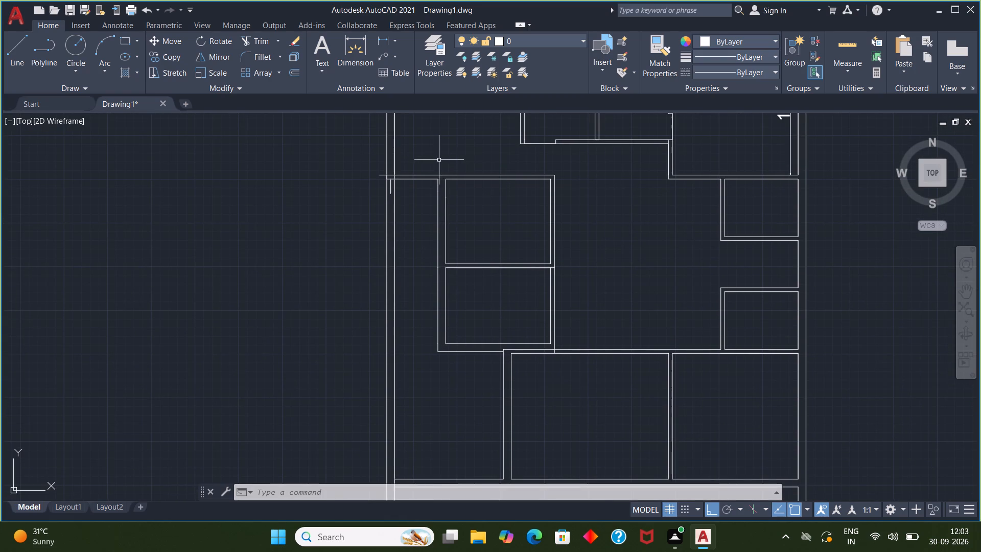
key(Escape)
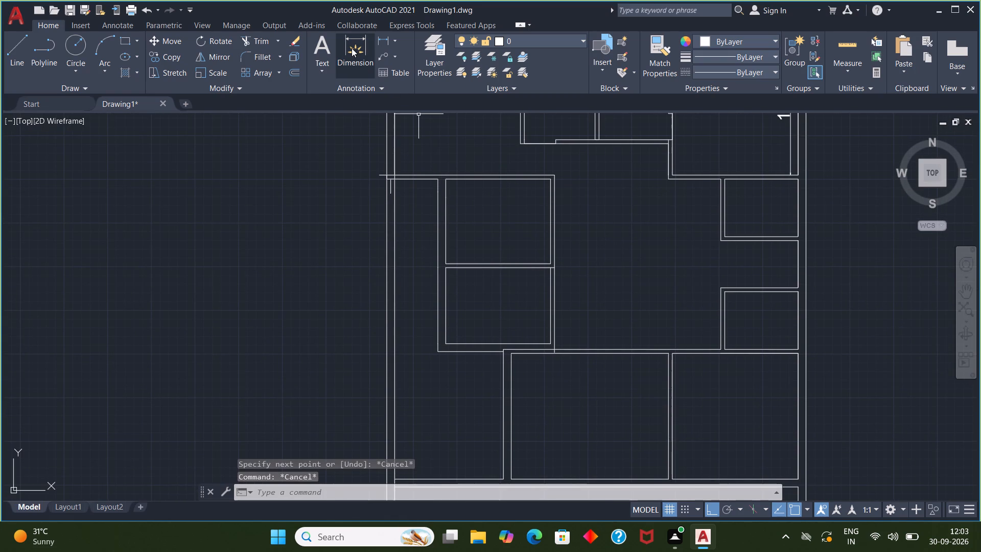
Dimension the inside heights of the upper left room and the space below it, placing both dimensions beside their right walls.
click(352, 48)
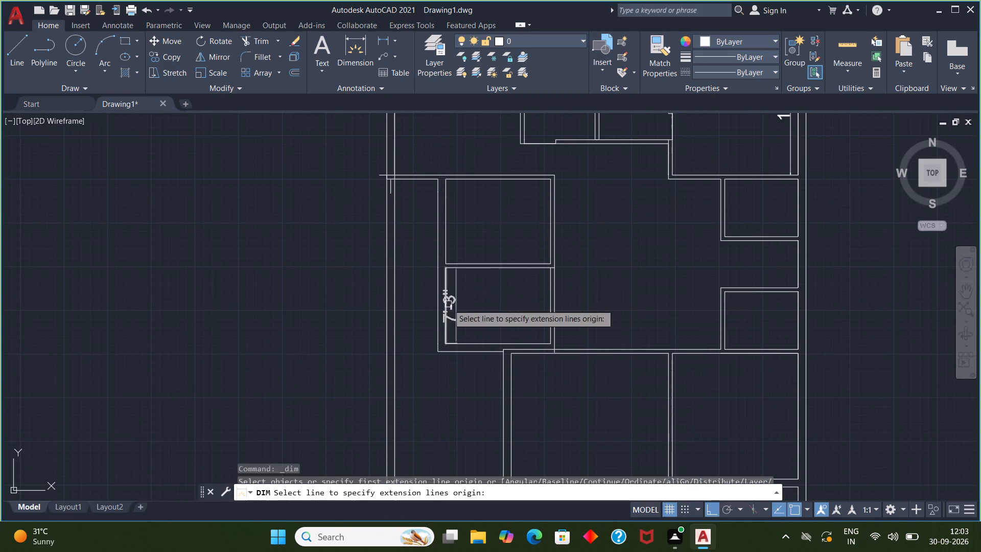
click(514, 180)
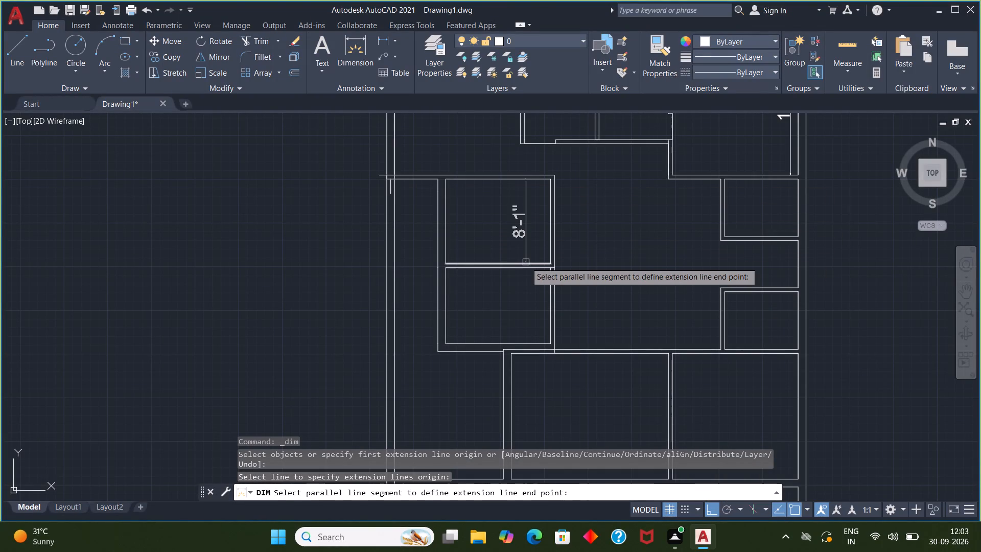
click(526, 263)
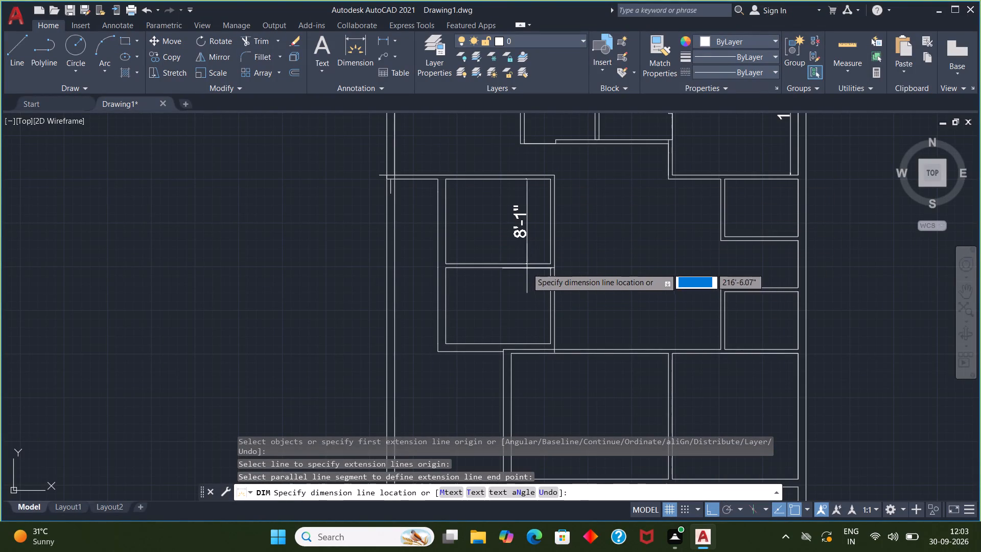
click(544, 243)
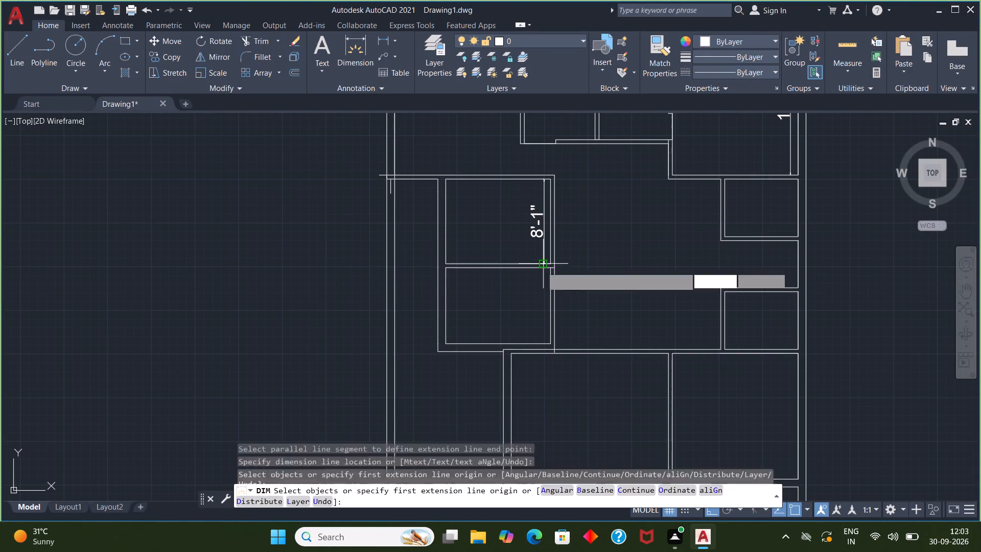
click(534, 269)
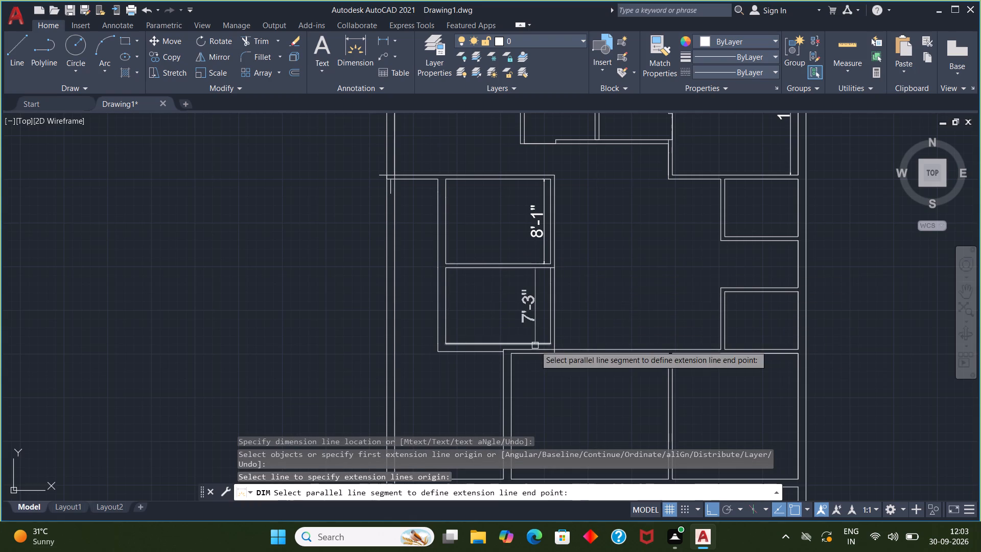
click(535, 346)
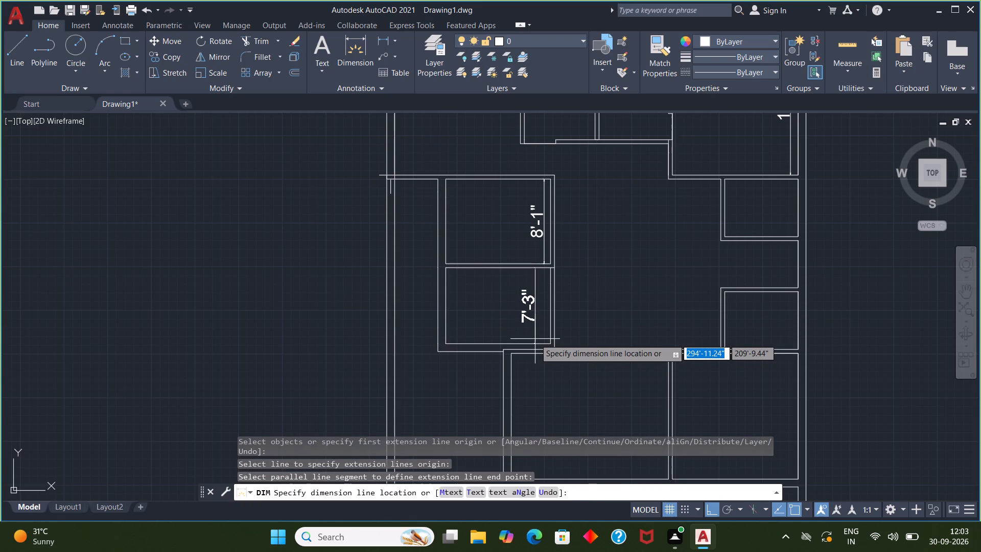
click(545, 314)
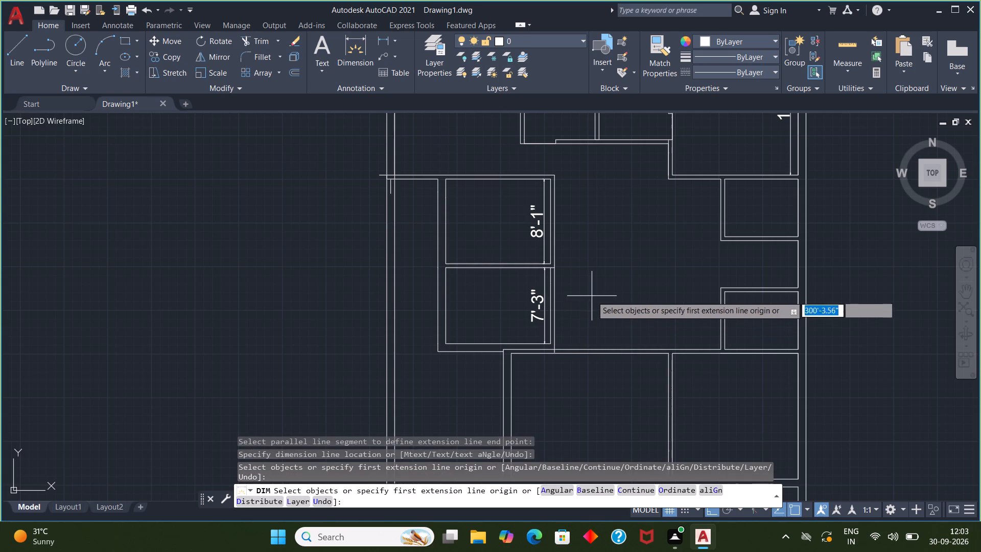
scroll(627, 205, up, 1)
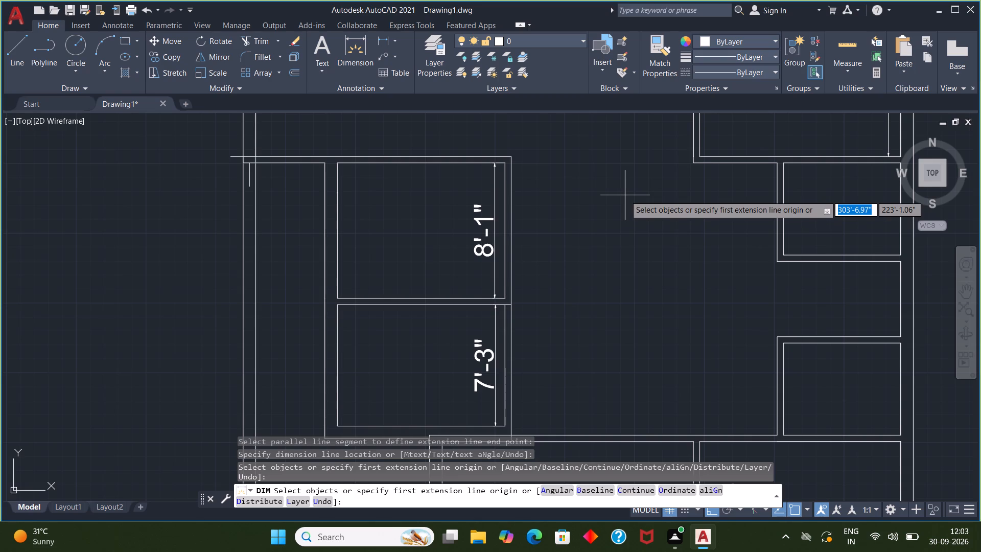
Dimension the top-left area's inside height between the plan's top wall and the wall line below, placing it near the left outer wall.
click(357, 50)
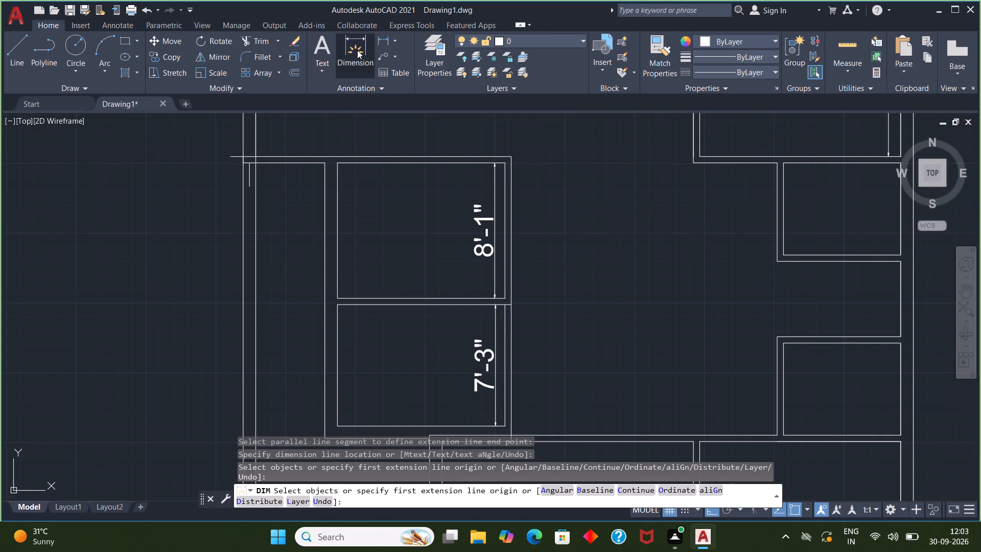
scroll(498, 166, down, 2)
middle_drag(514, 172, 510, 266)
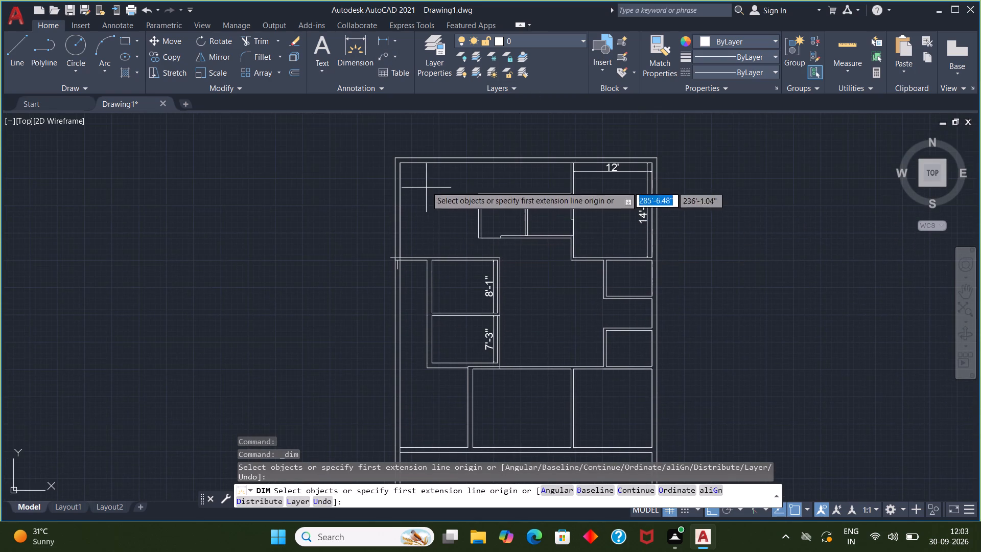
click(449, 163)
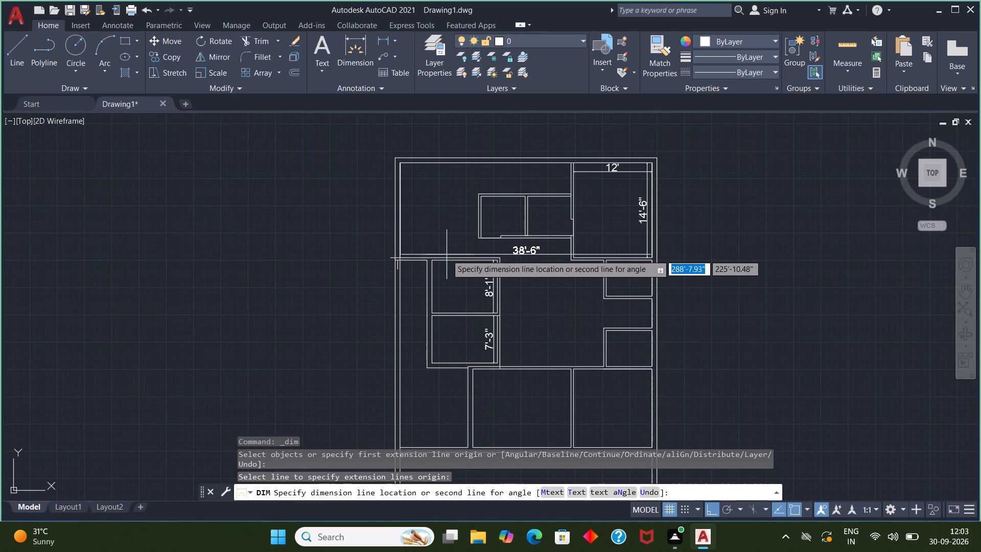
click(447, 256)
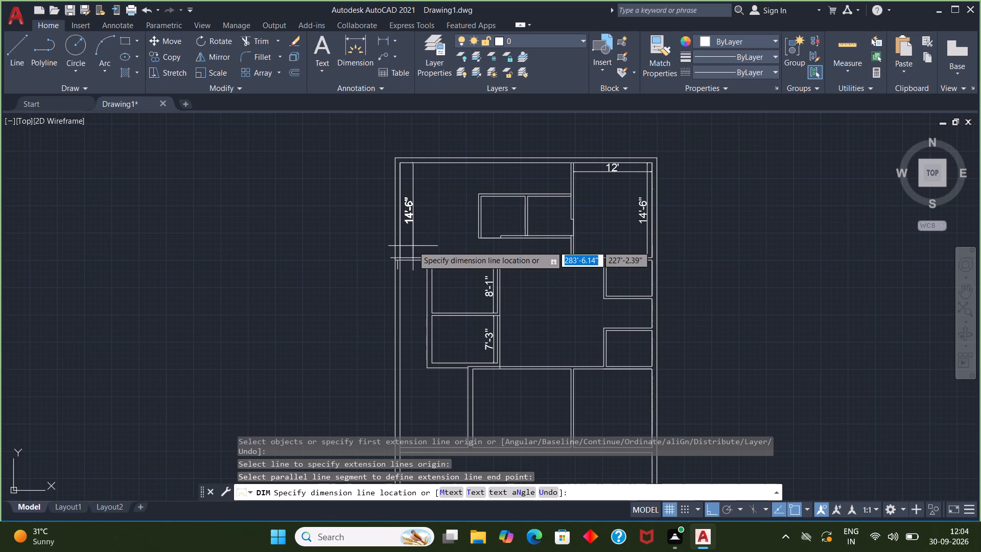
click(413, 246)
Dimension the thickness of the upper left room's top wall and of the partition below it, placing both dimensions outside the right wall.
middle_drag(551, 356, 563, 309)
scroll(563, 309, up, 1)
scroll(565, 295, down, 1)
middle_drag(566, 295, 559, 326)
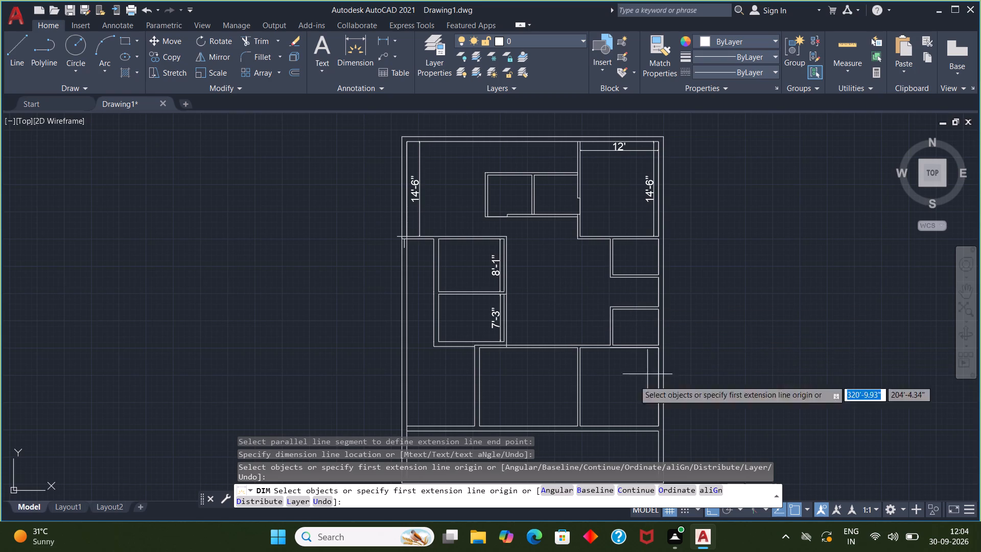
scroll(529, 392, up, 1)
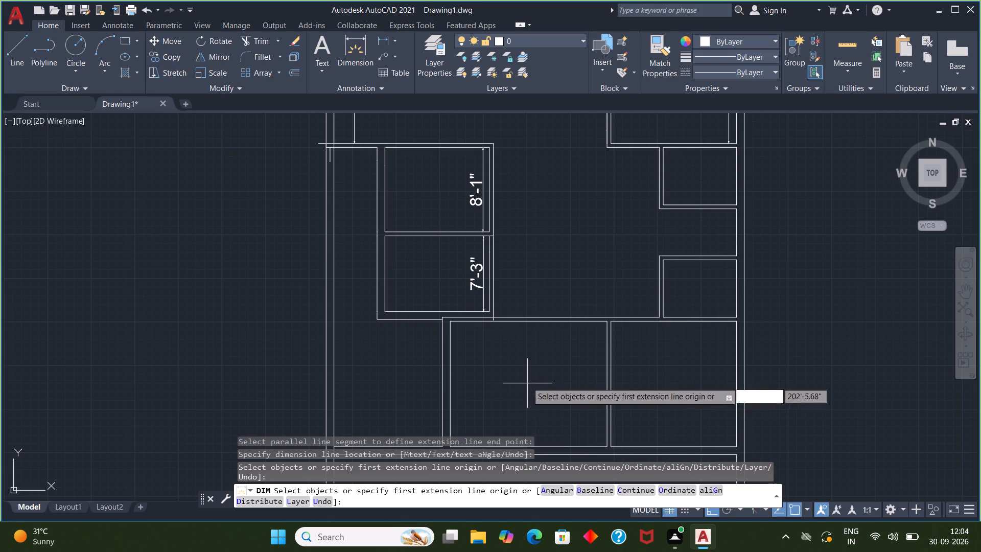
scroll(504, 345, up, 1)
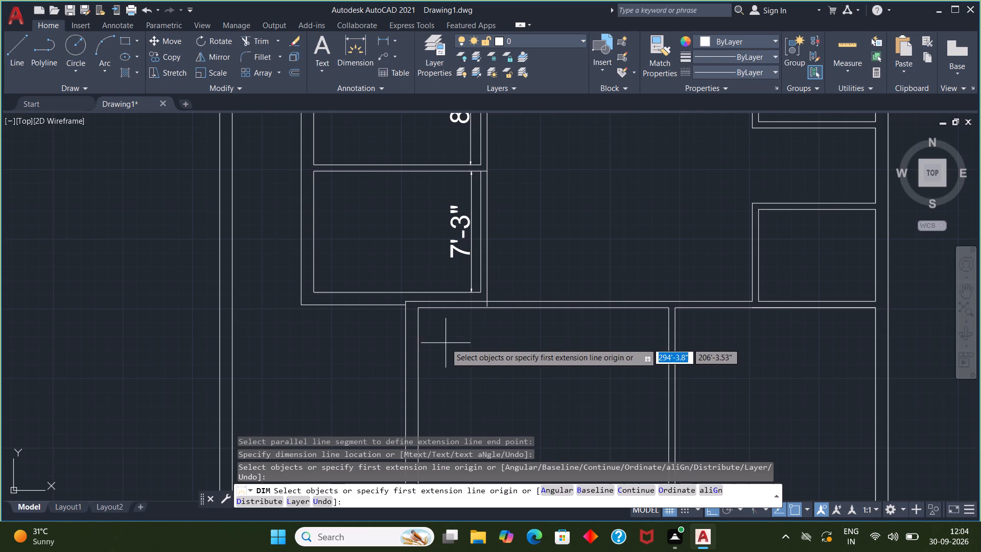
middle_drag(495, 353, 495, 367)
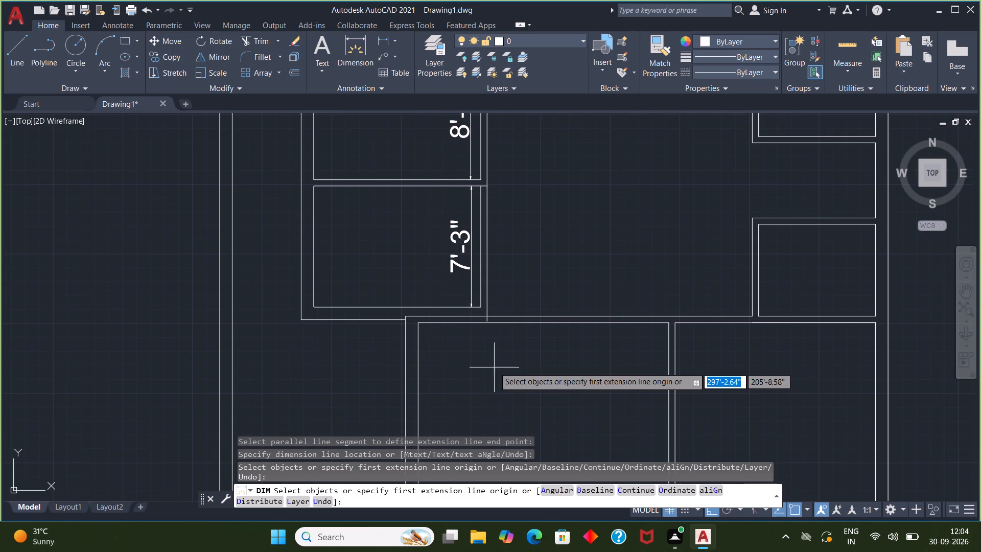
scroll(494, 366, down, 1)
scroll(502, 220, up, 1)
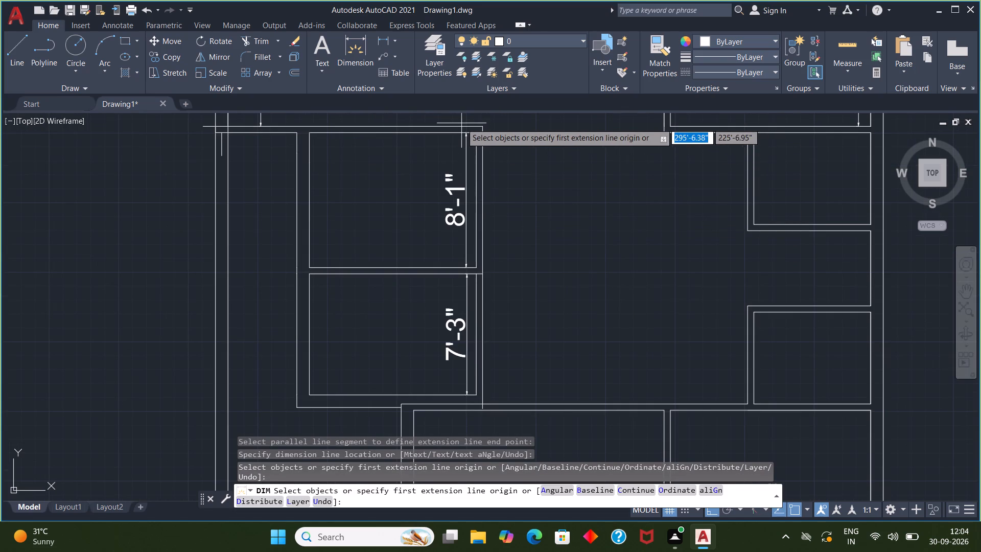
click(442, 128)
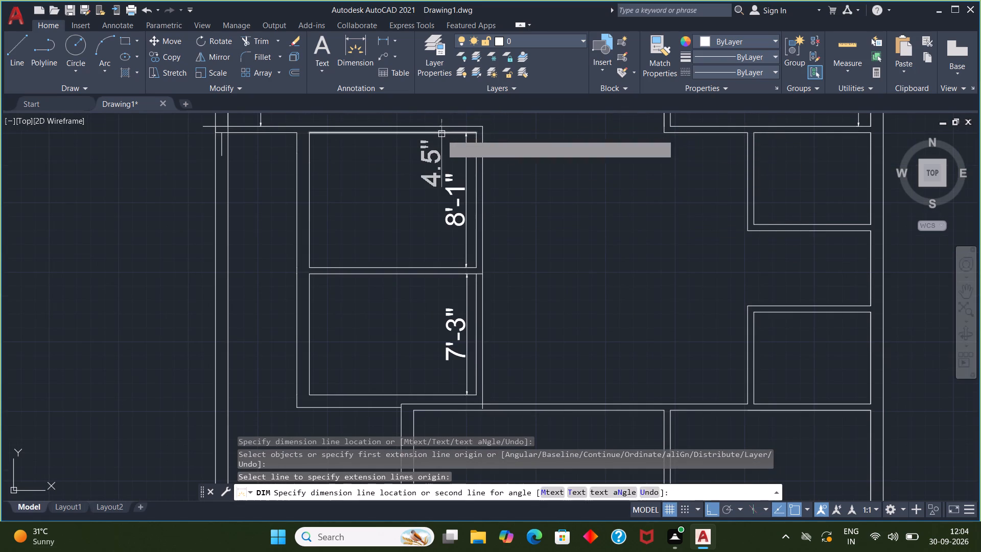
click(441, 134)
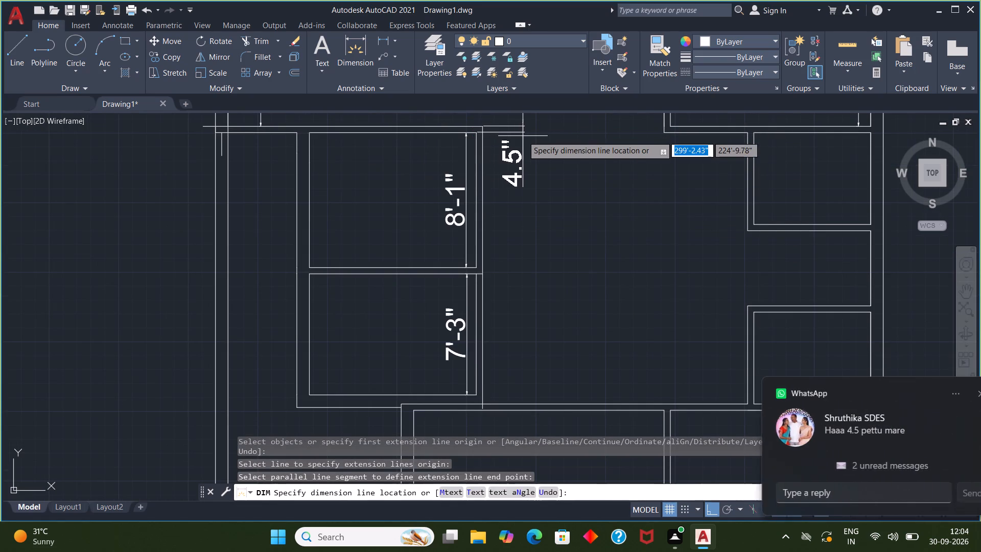
click(524, 135)
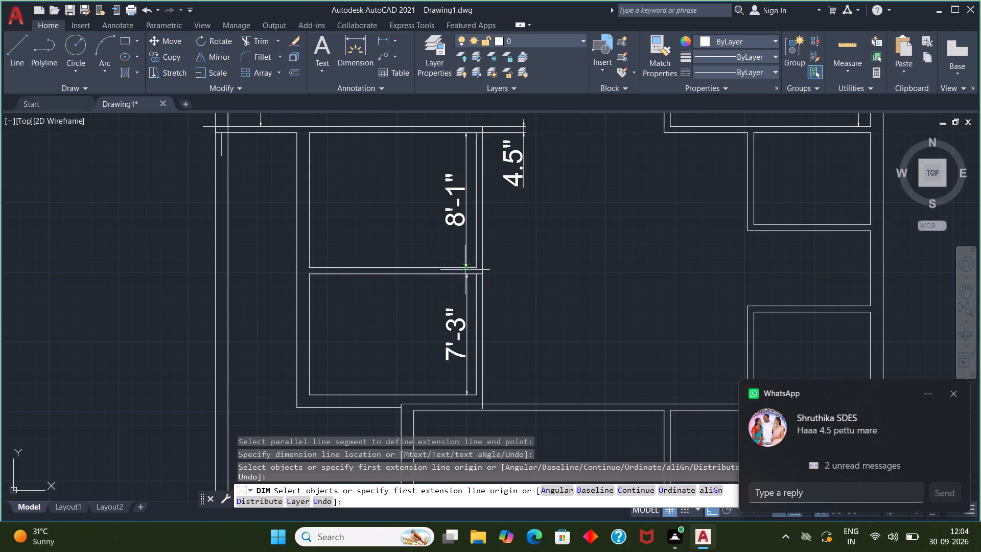
click(434, 268)
click(433, 272)
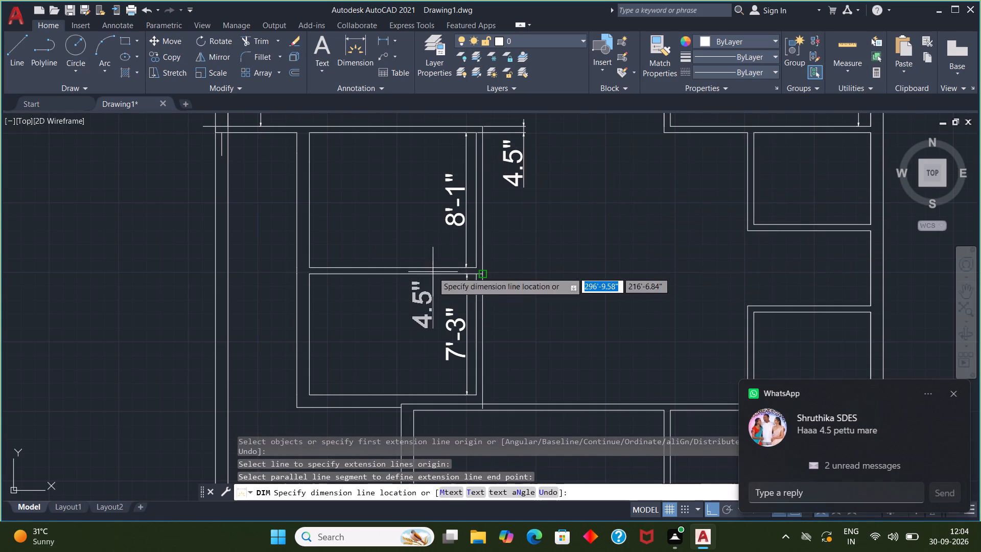
click(555, 279)
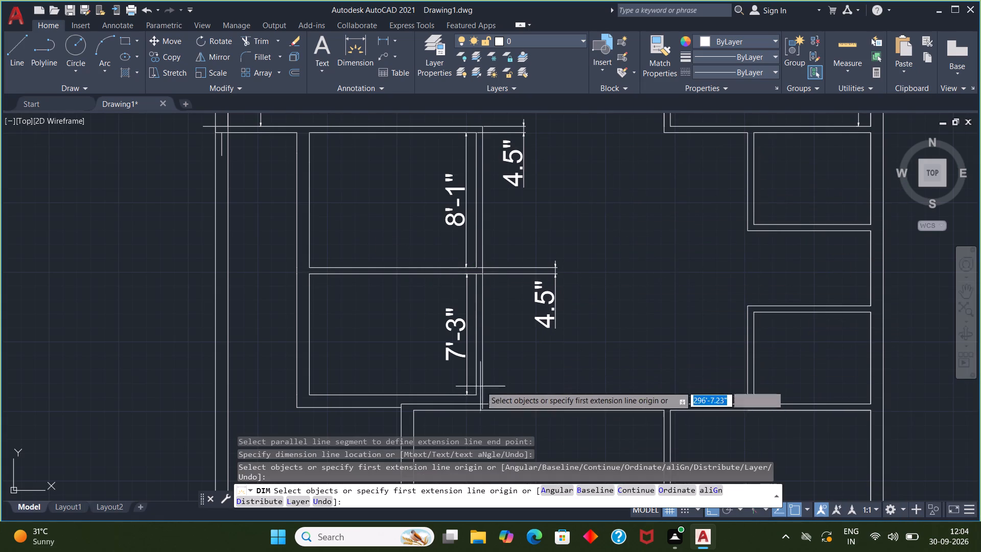
Examine the whole floor plan, checking the dimensioned rooms against the lower rooms and the outer walls.
middle_drag(481, 385, 488, 291)
scroll(488, 289, down, 2)
middle_drag(564, 265, 541, 336)
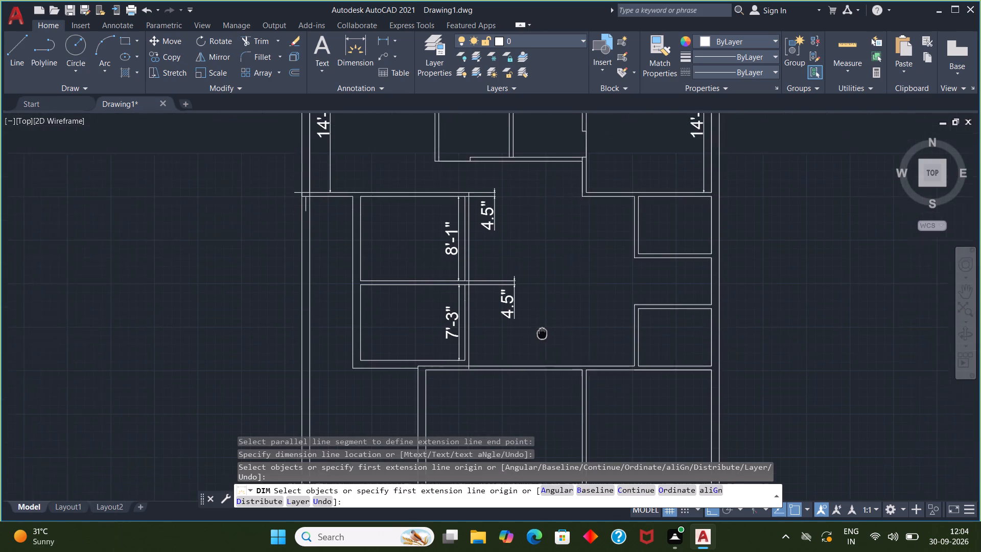
middle_drag(541, 336, 537, 349)
scroll(535, 349, down, 1)
middle_drag(534, 345, 520, 330)
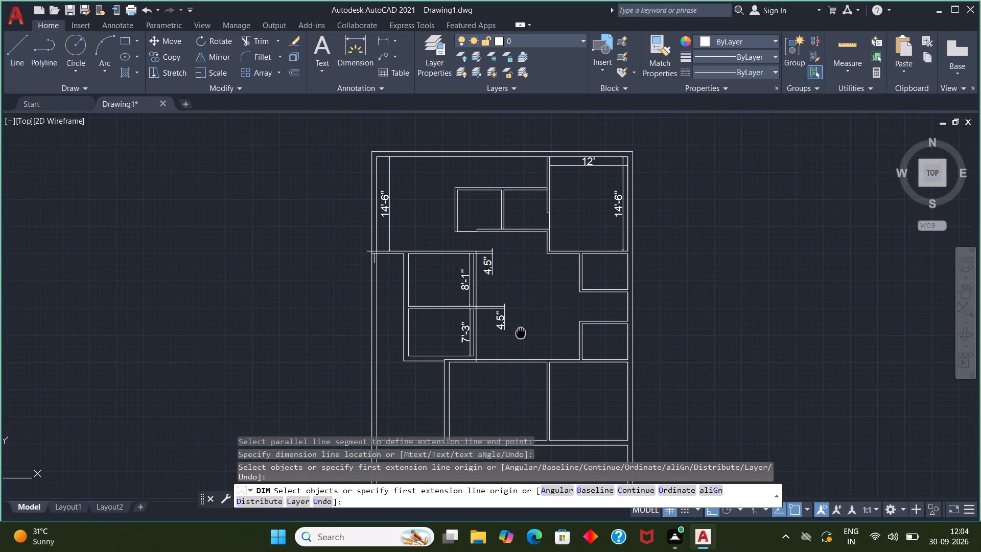
middle_drag(520, 330, 518, 318)
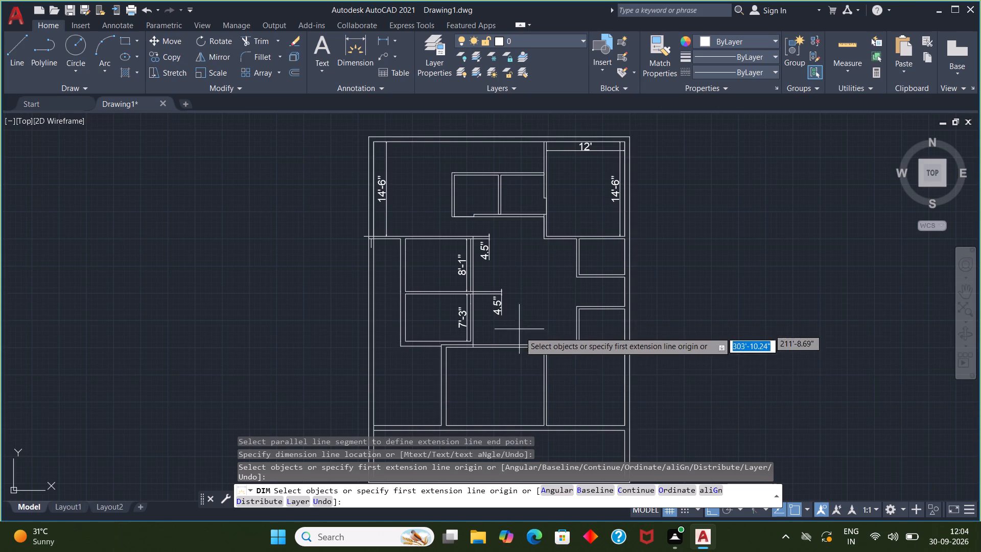
scroll(510, 370, down, 1)
middle_drag(509, 371, 512, 290)
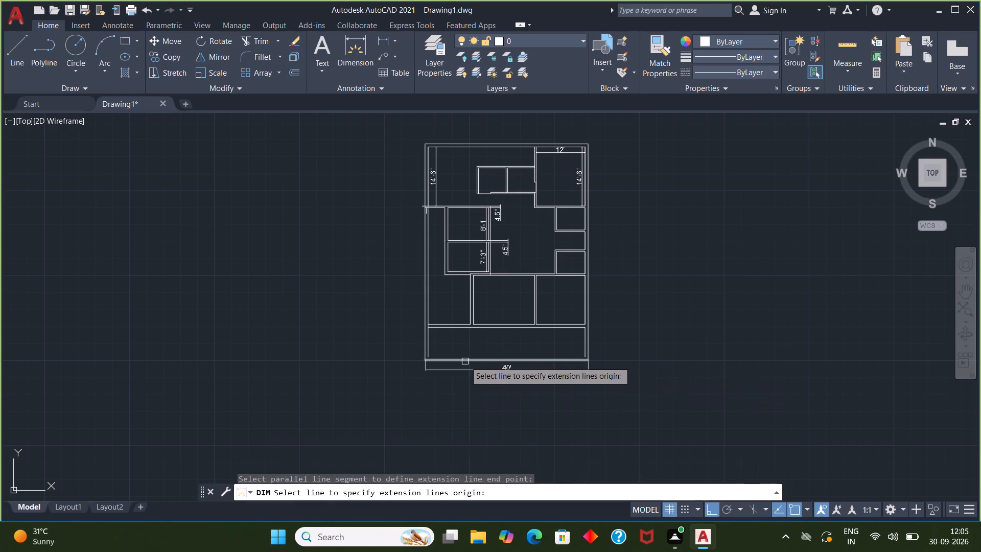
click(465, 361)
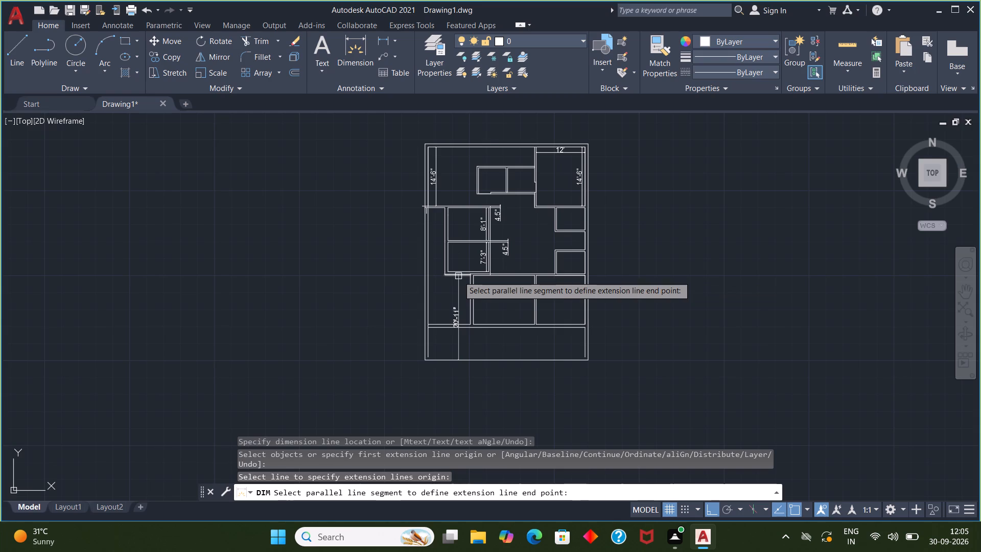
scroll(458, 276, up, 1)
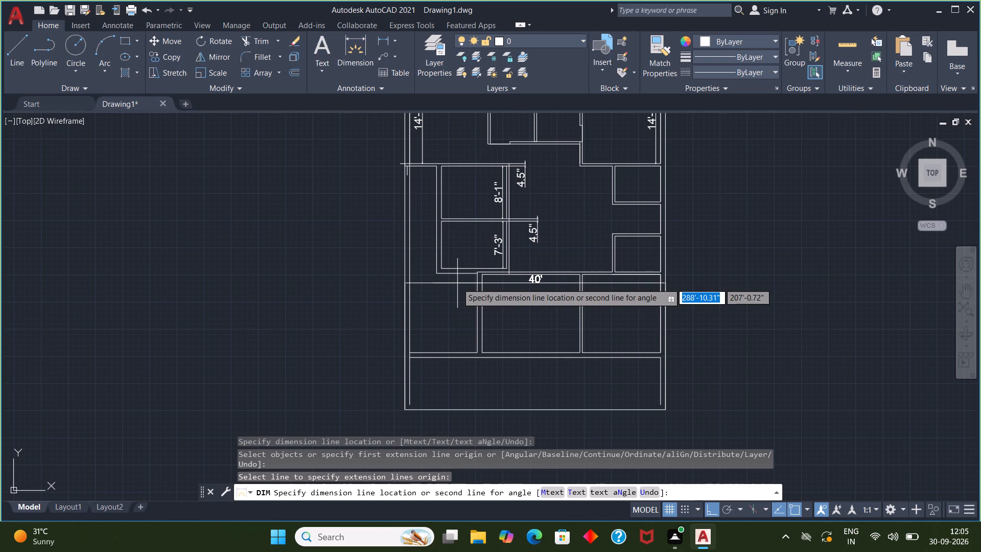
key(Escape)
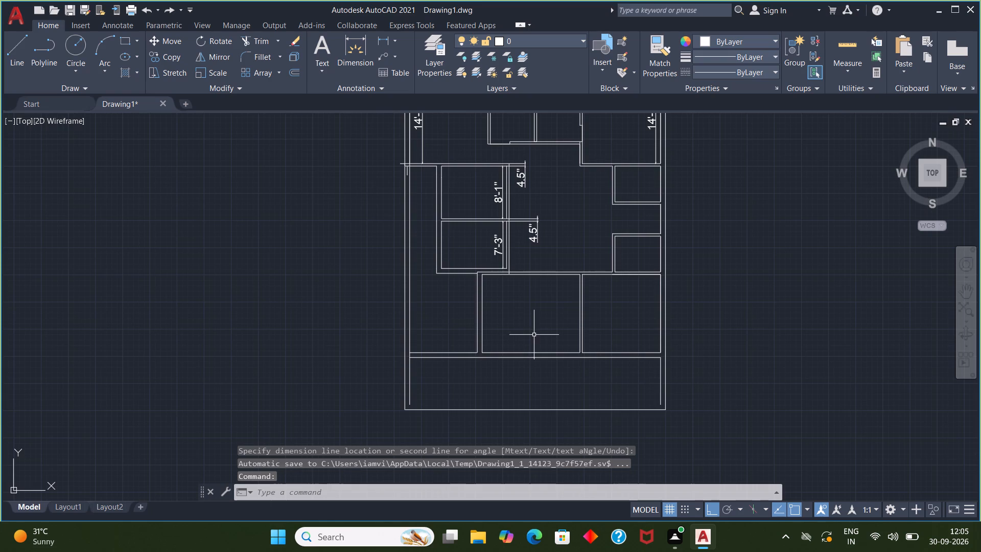
Trim away the outer bottom wall line below the 7'-3" room, between its left wall and the lower middle room's corner.
scroll(534, 331, up, 1)
middle_drag(533, 323, 537, 353)
scroll(534, 354, up, 1)
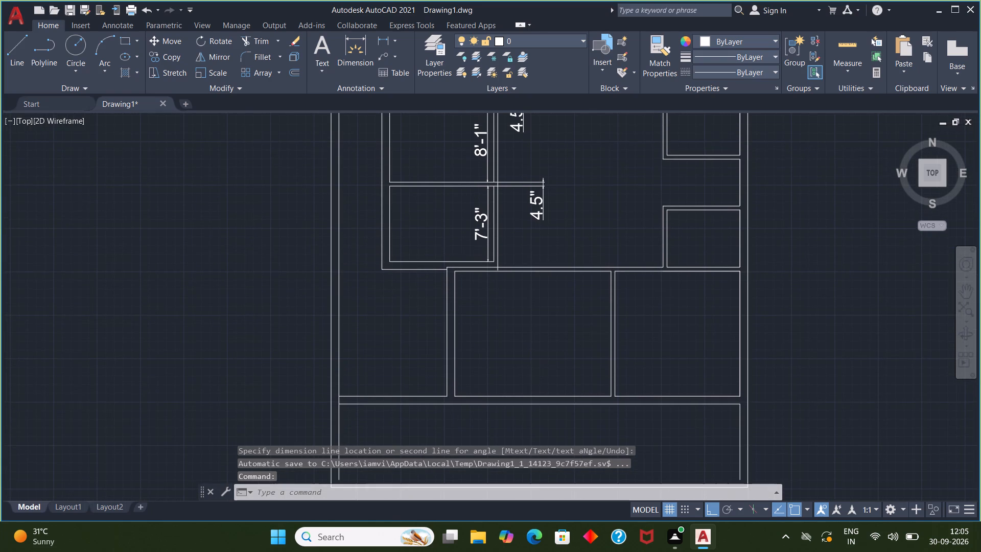
click(260, 36)
click(348, 221)
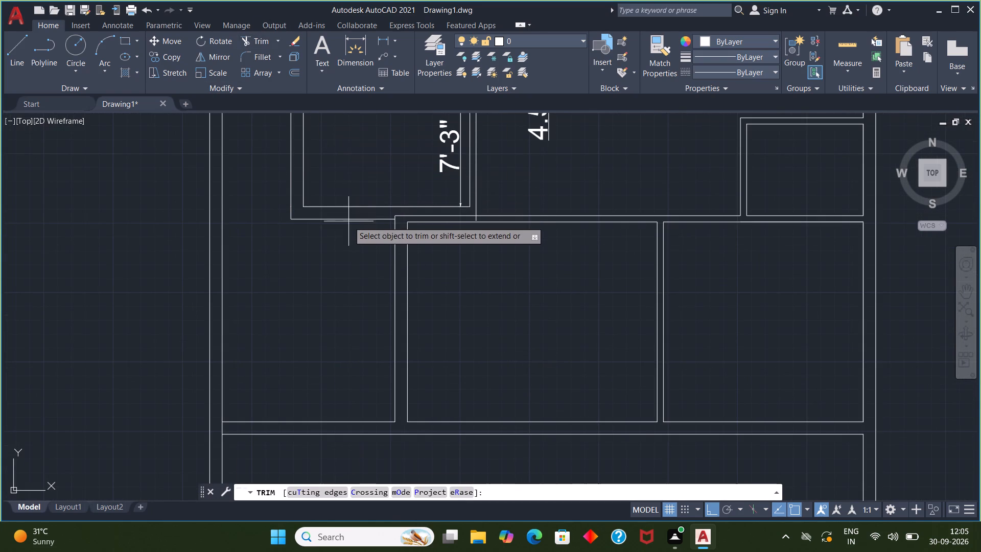
click(349, 218)
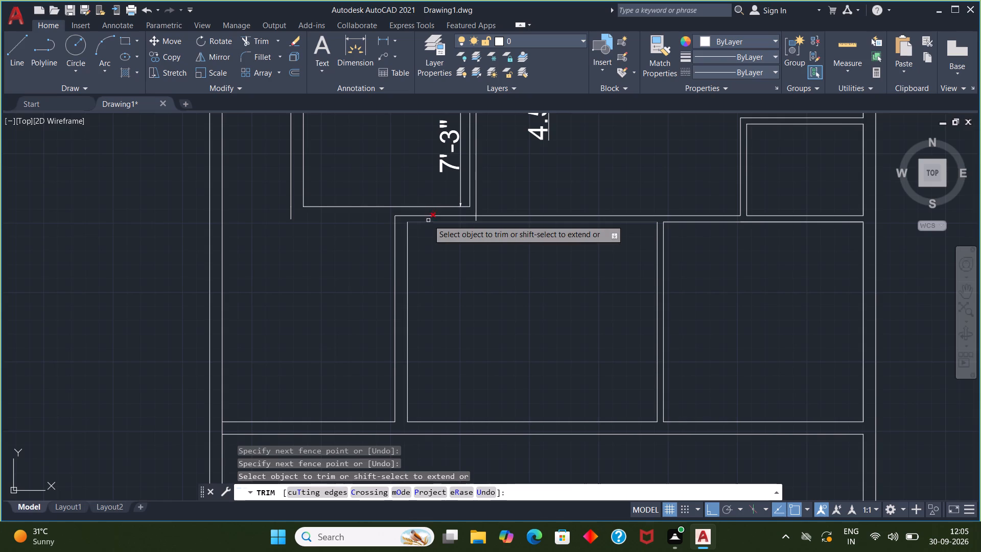
key(Escape)
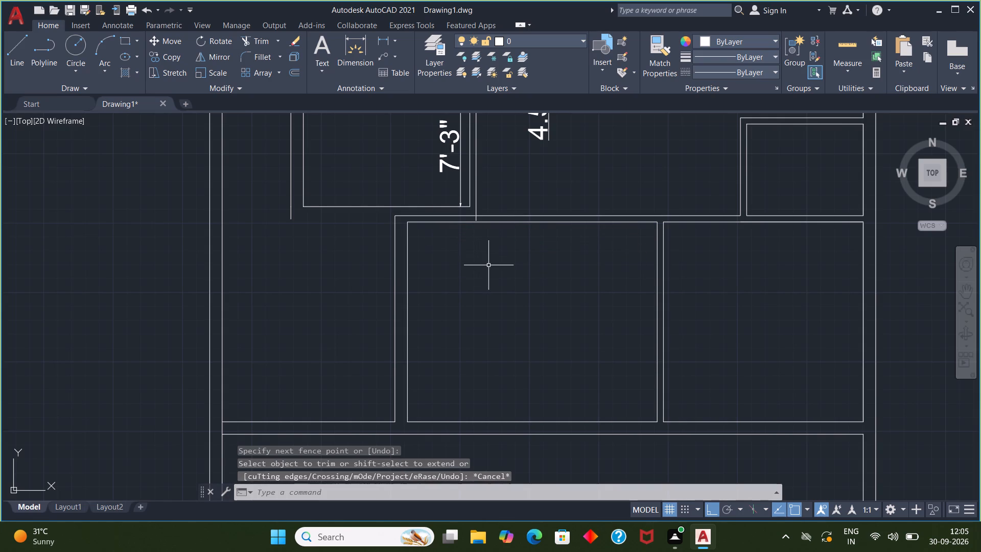
middle_drag(488, 266, 491, 395)
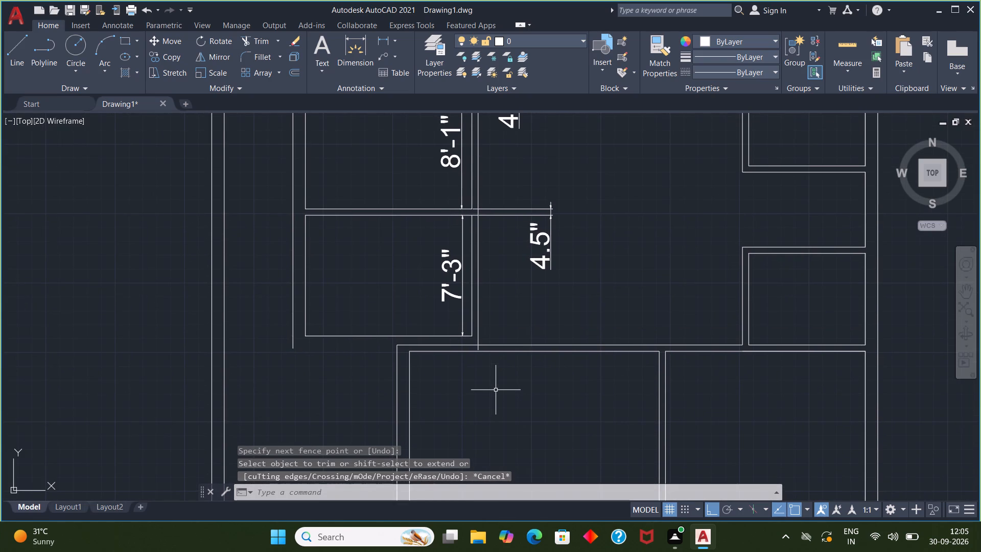
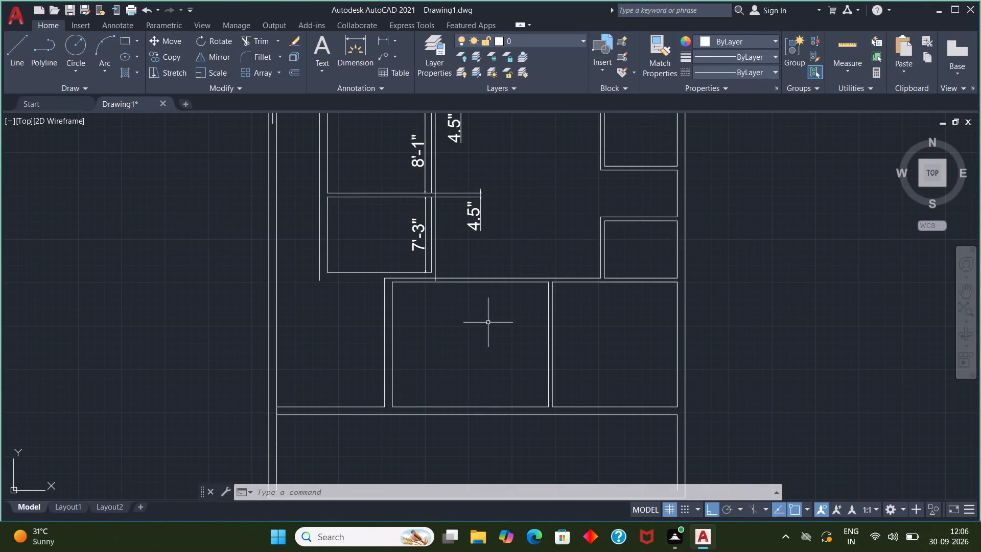
Trim the overlapping line stubs and ends where the horizontal wall meets the outer west wall, above the narrow strip beside the 8'-1" room.
scroll(419, 310, up, 1)
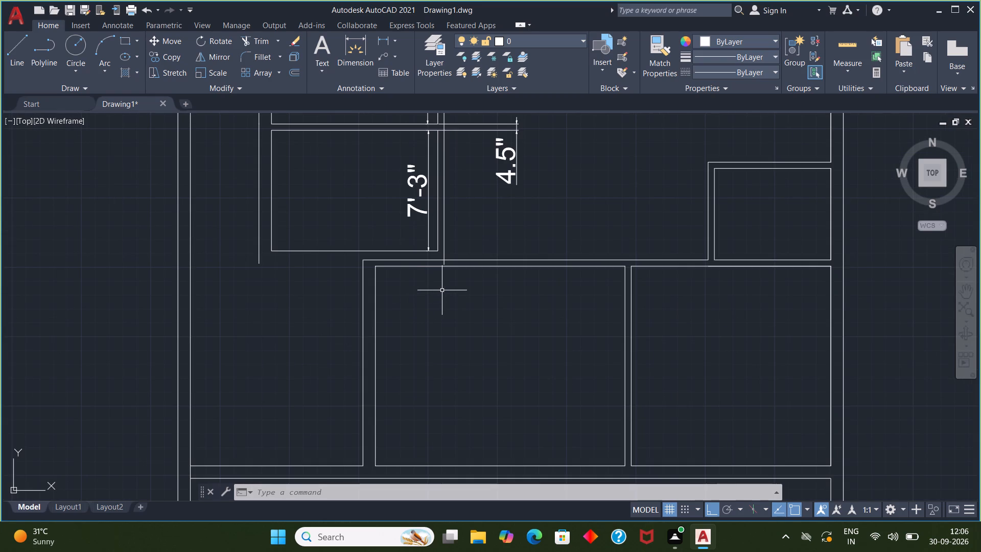
middle_drag(442, 290, 447, 326)
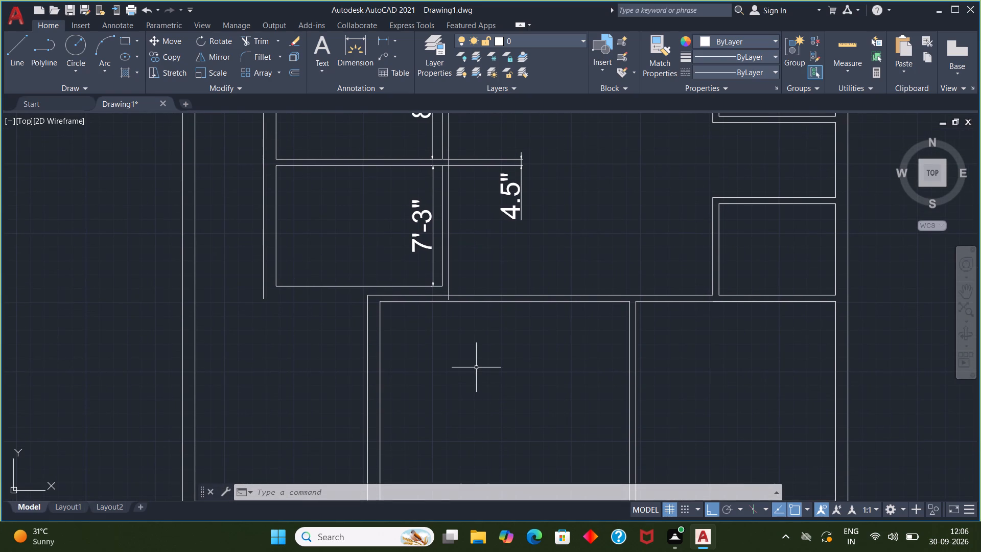
middle_drag(474, 365, 471, 428)
scroll(471, 419, down, 1)
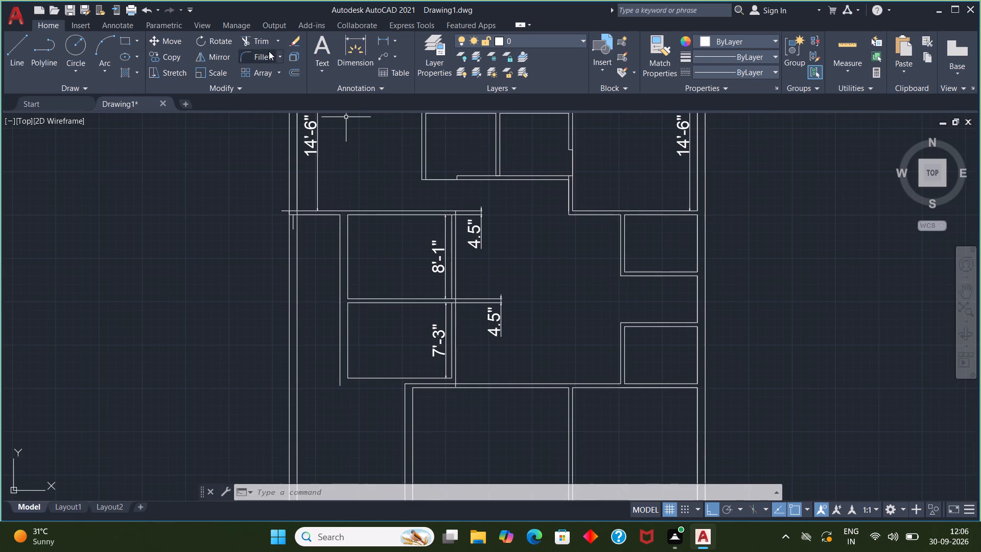
click(260, 42)
scroll(294, 225, up, 2)
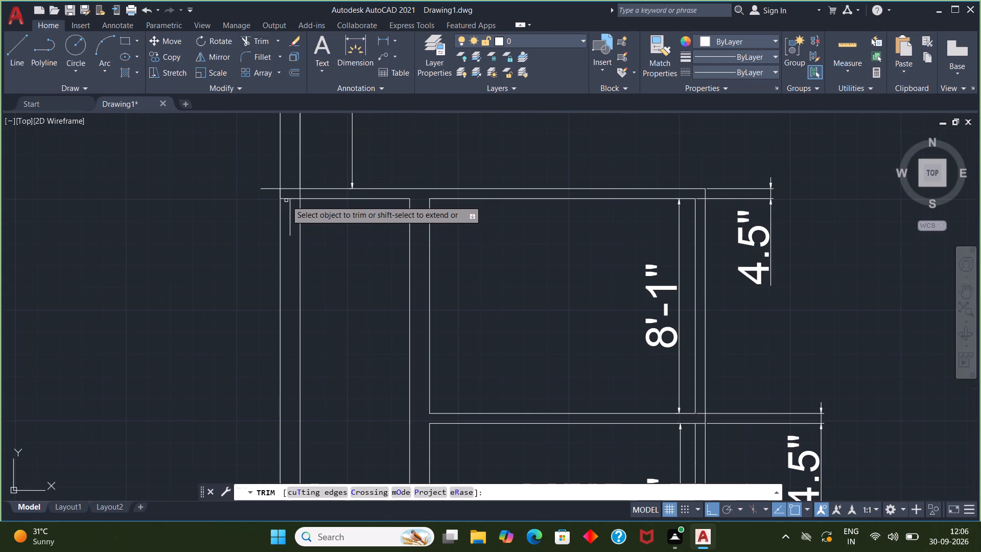
drag(296, 193, 295, 209)
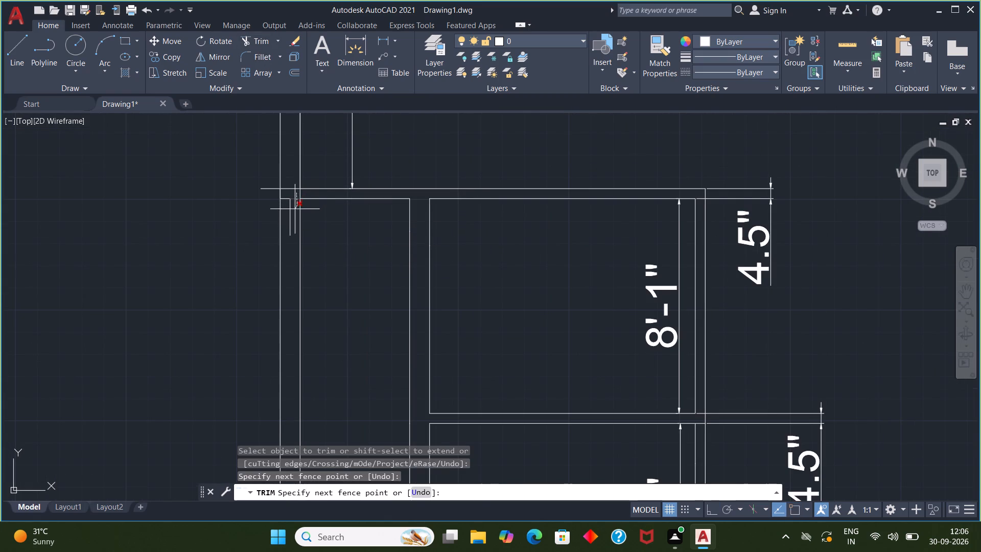
drag(295, 209, 295, 210)
click(291, 212)
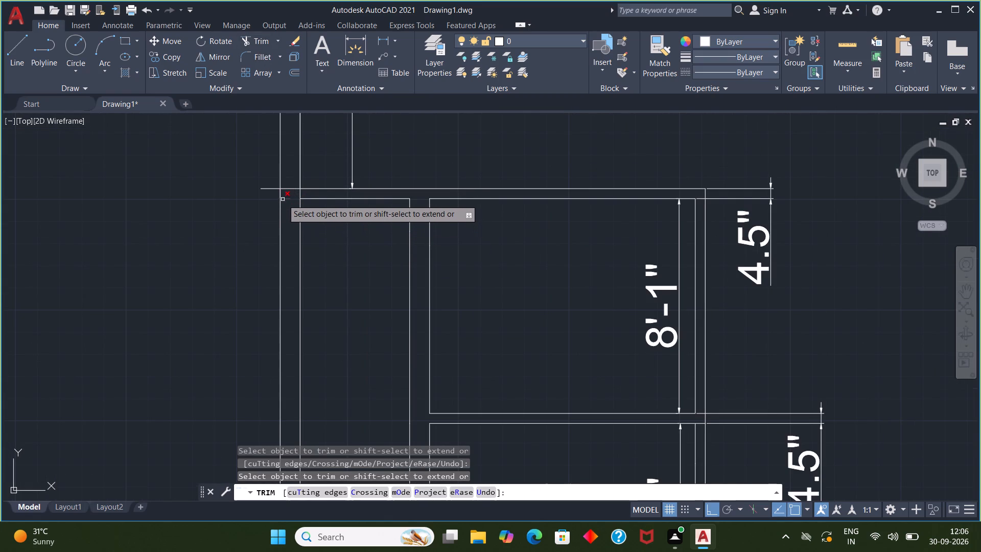
click(283, 199)
click(288, 190)
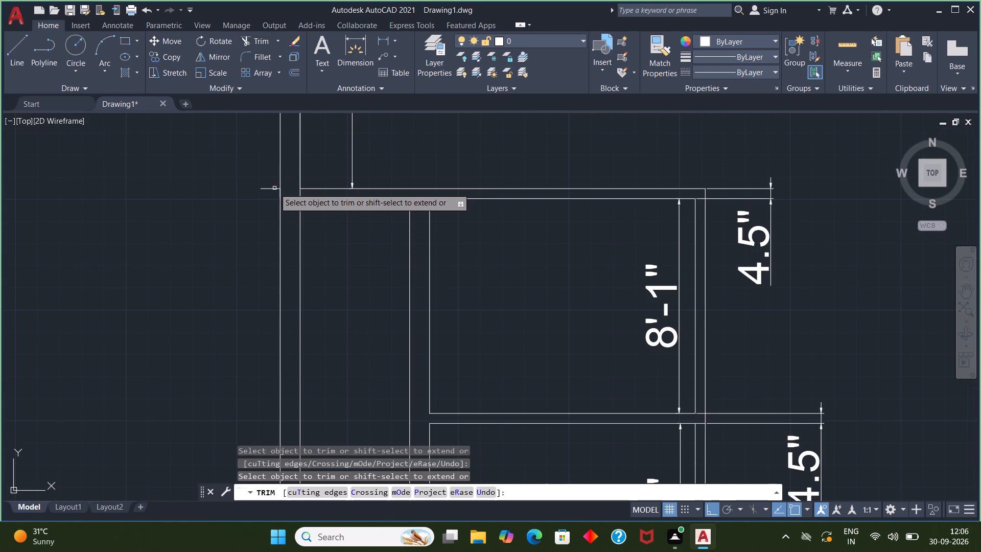
click(272, 190)
click(301, 193)
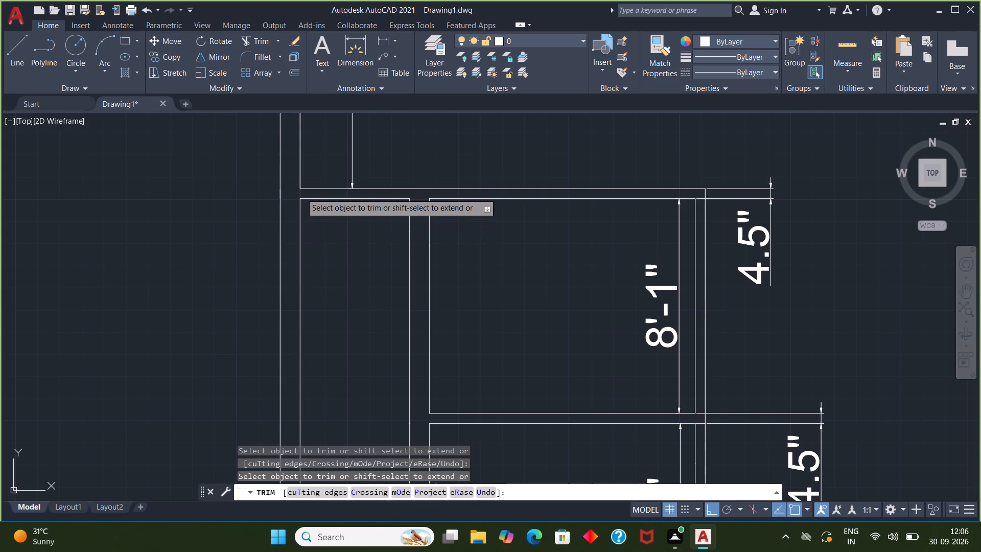
scroll(421, 167, down, 1)
scroll(737, 178, down, 1)
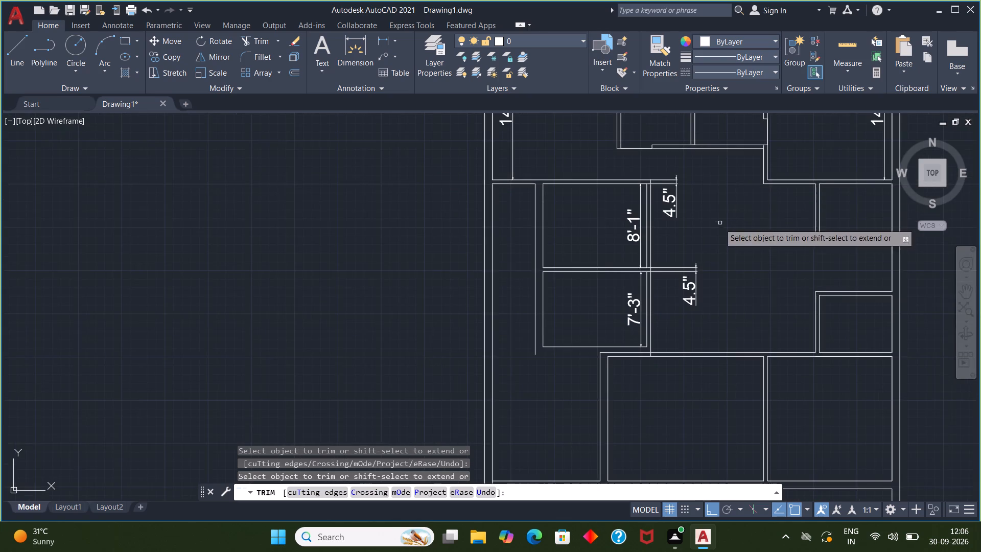
middle_drag(721, 238, 670, 190)
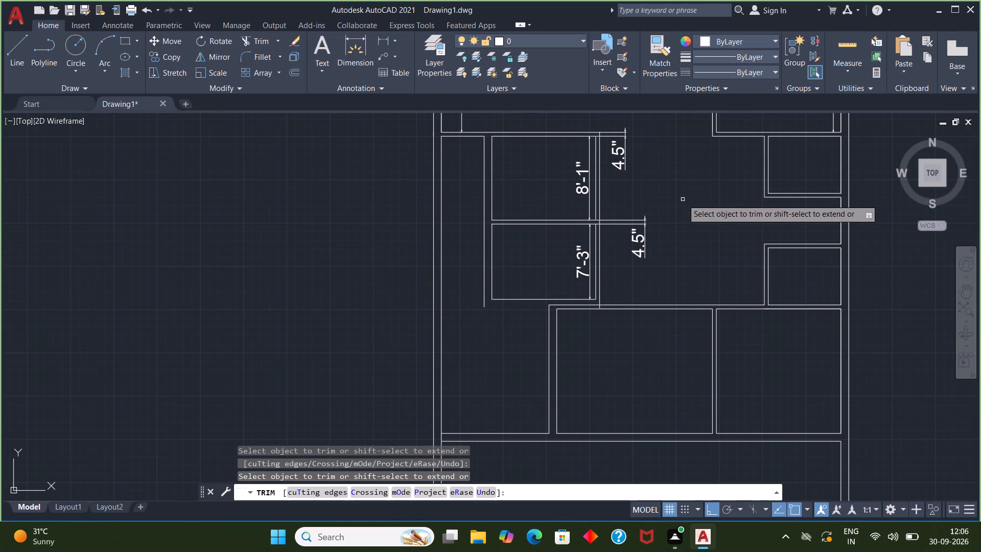
key(Escape)
Measure the gap between the 7'-3" room's bottom line and the wall line just below it.
middle_drag(630, 342, 623, 342)
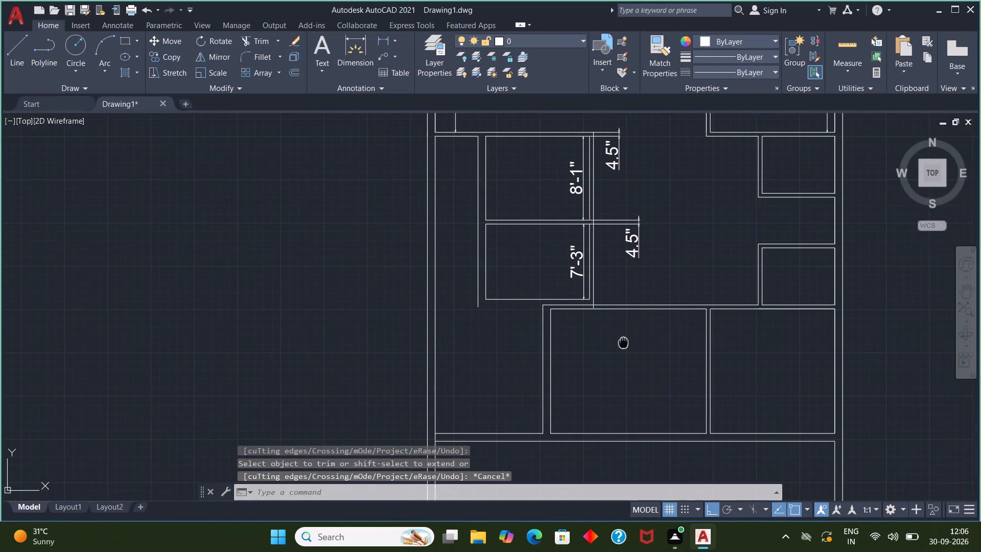
middle_drag(623, 342, 599, 347)
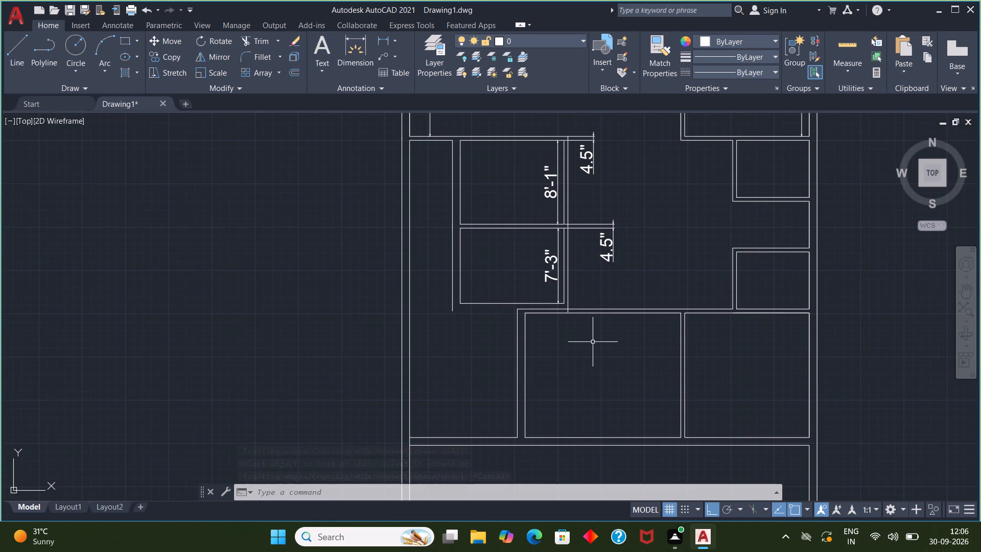
scroll(593, 342, up, 1)
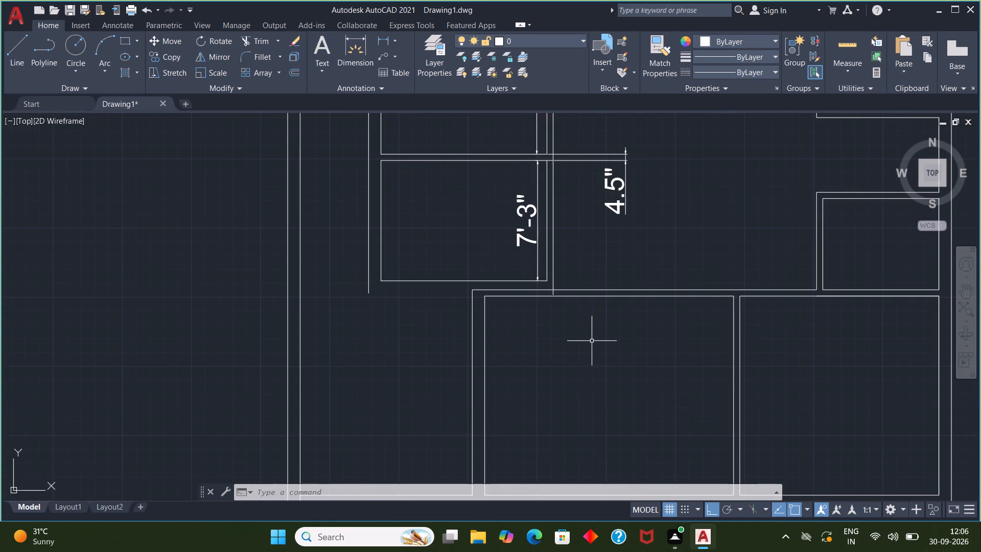
click(355, 39)
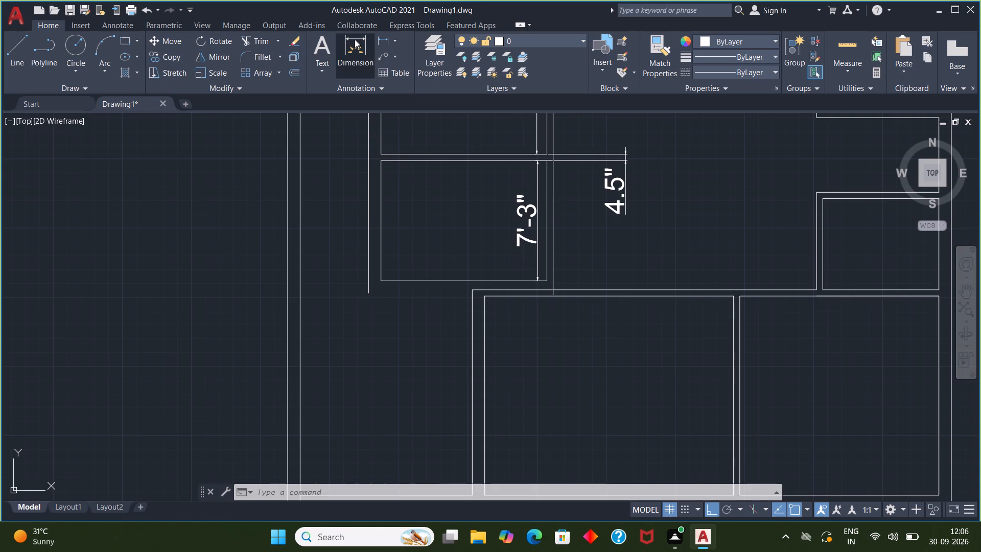
click(509, 281)
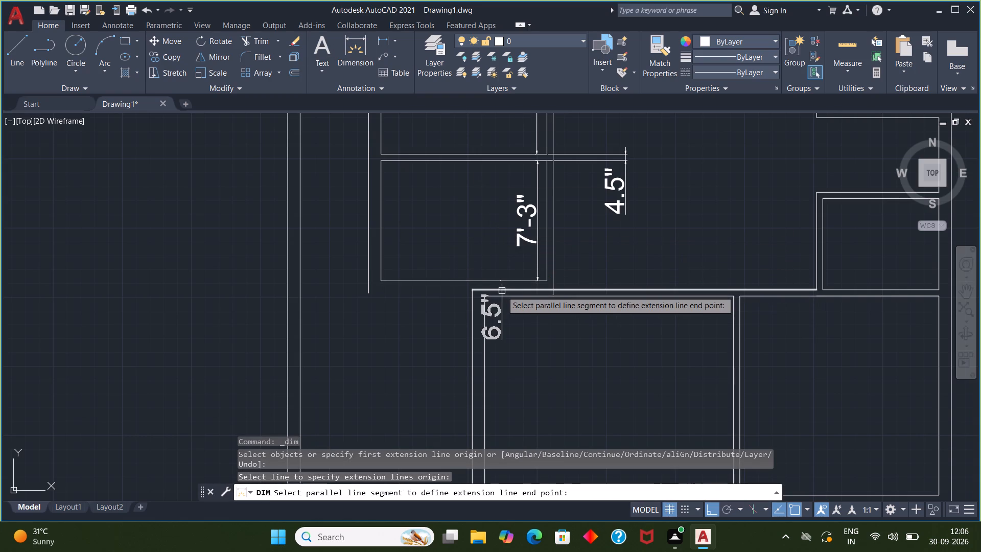
scroll(491, 287, up, 2)
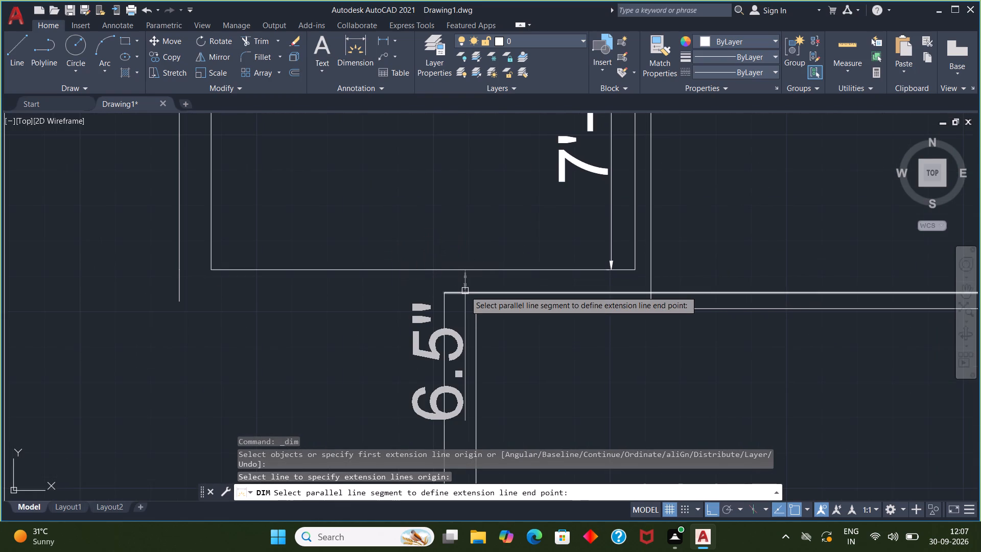
click(465, 291)
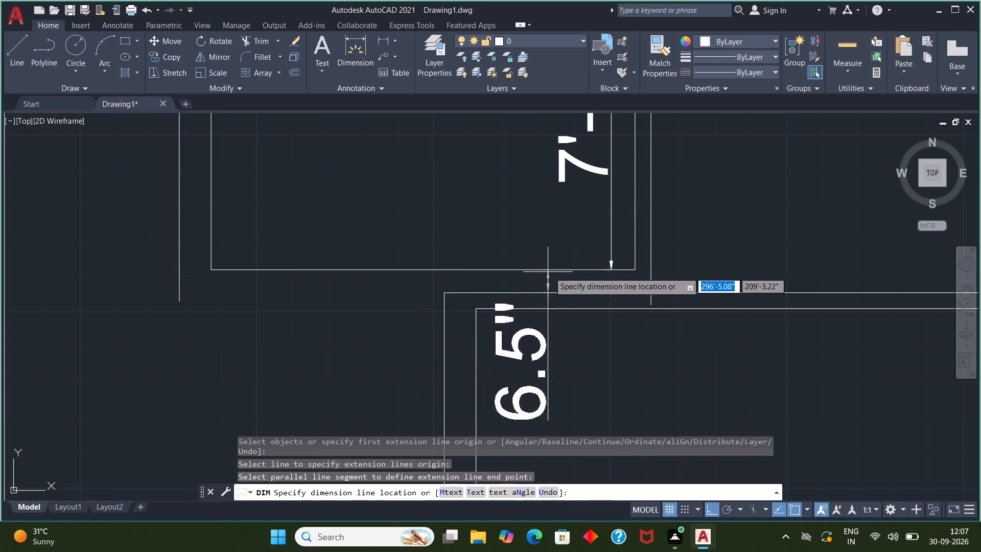
scroll(554, 278, down, 2)
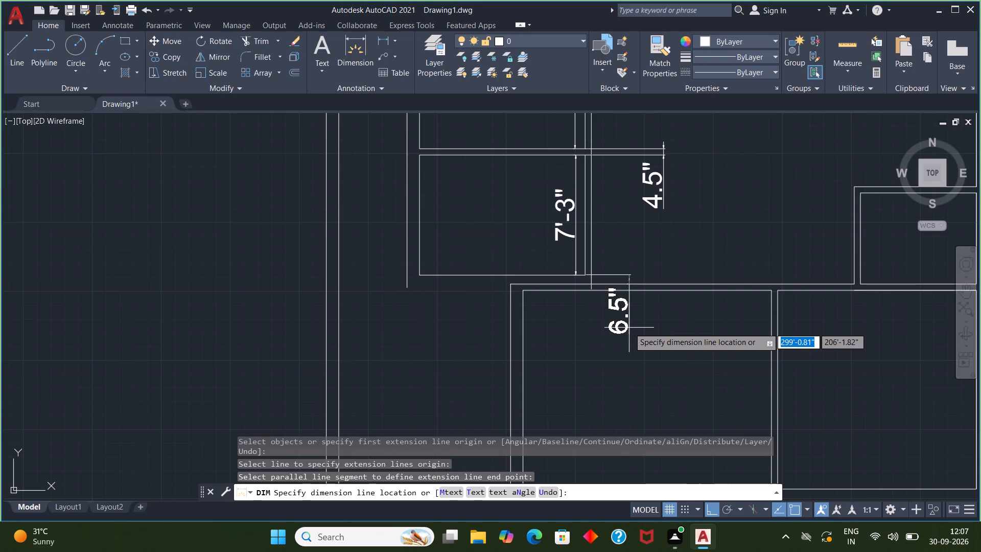
key(Escape)
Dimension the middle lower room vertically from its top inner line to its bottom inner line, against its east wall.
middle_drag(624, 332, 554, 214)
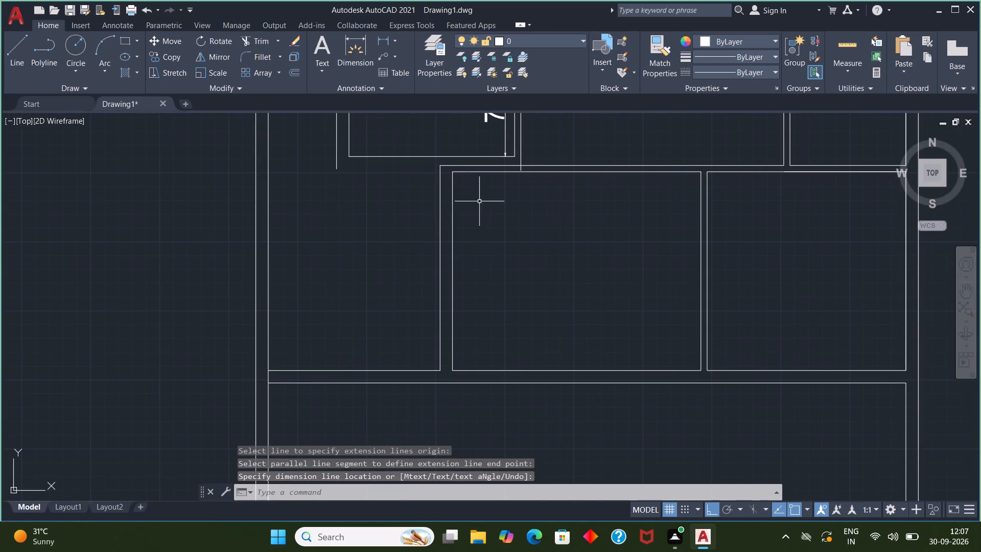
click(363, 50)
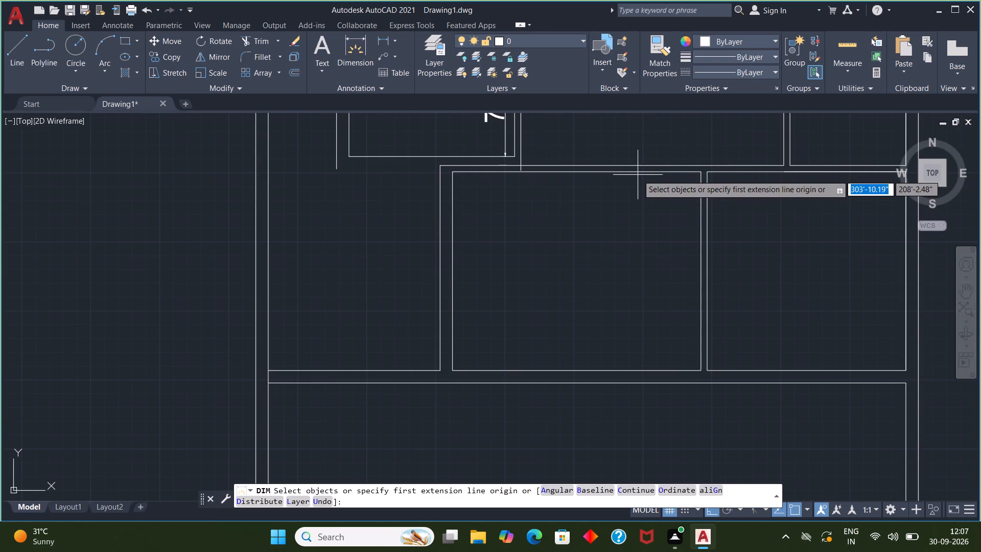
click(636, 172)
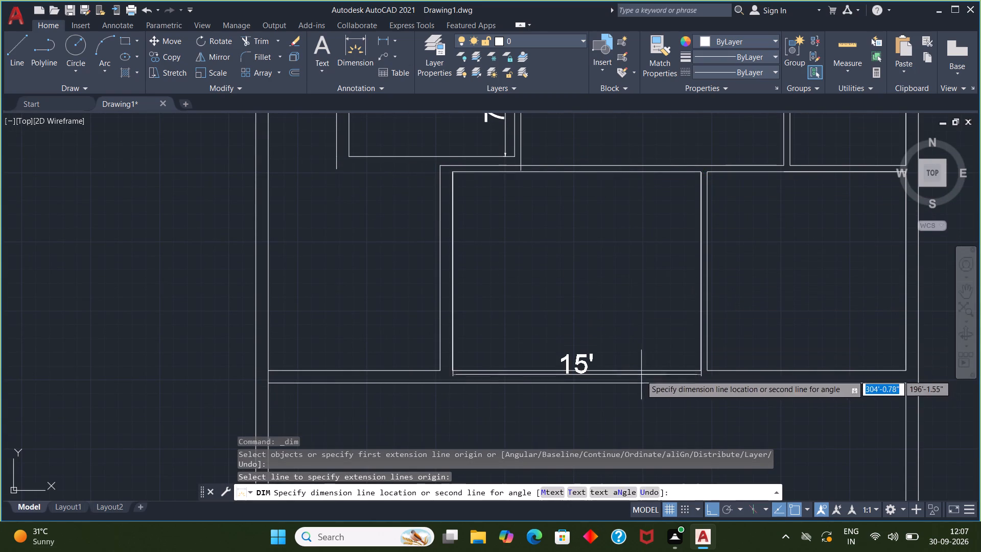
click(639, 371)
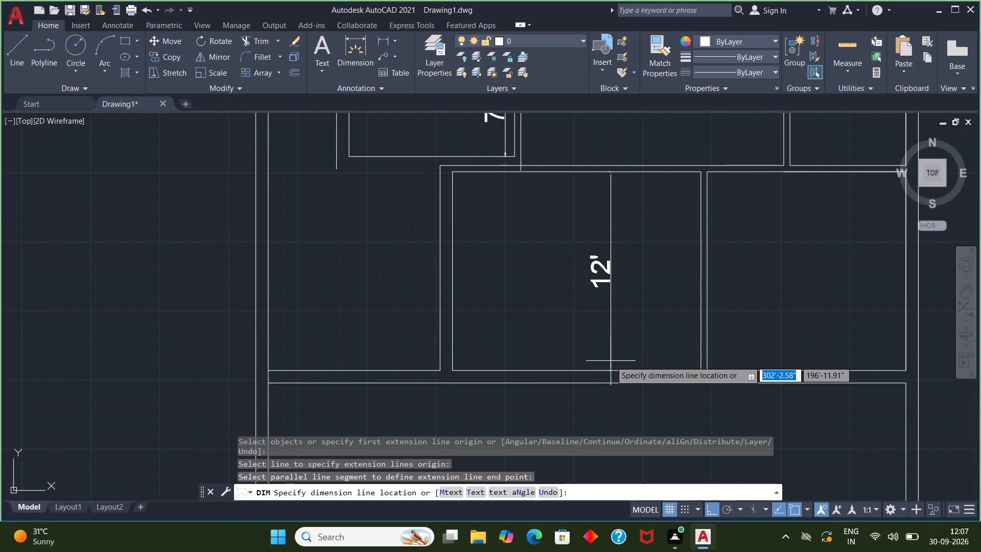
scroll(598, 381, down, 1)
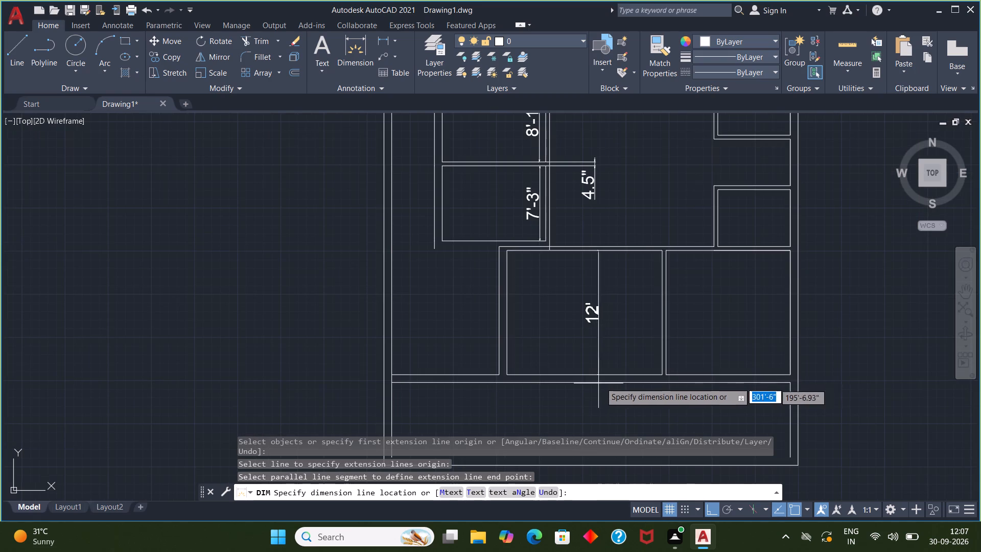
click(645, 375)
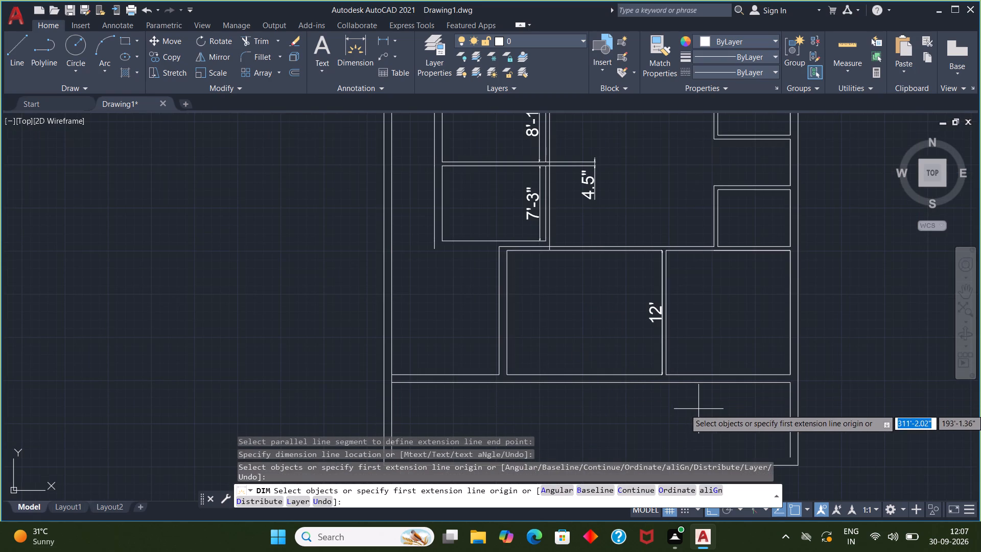
Dimension the bottom strip's depth from its upper wall line to the outer boundary line, placed just inside the east wall.
middle_drag(698, 408, 628, 307)
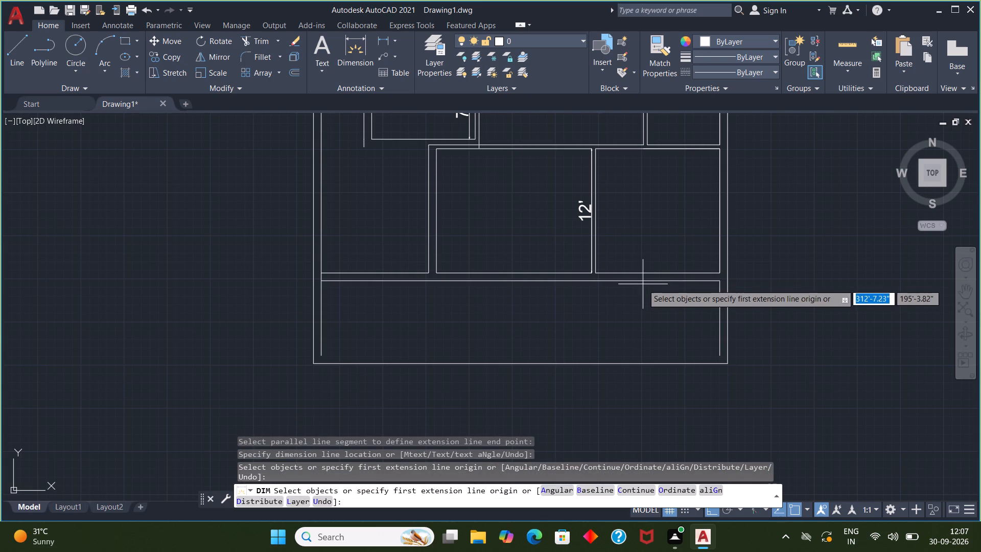
click(642, 283)
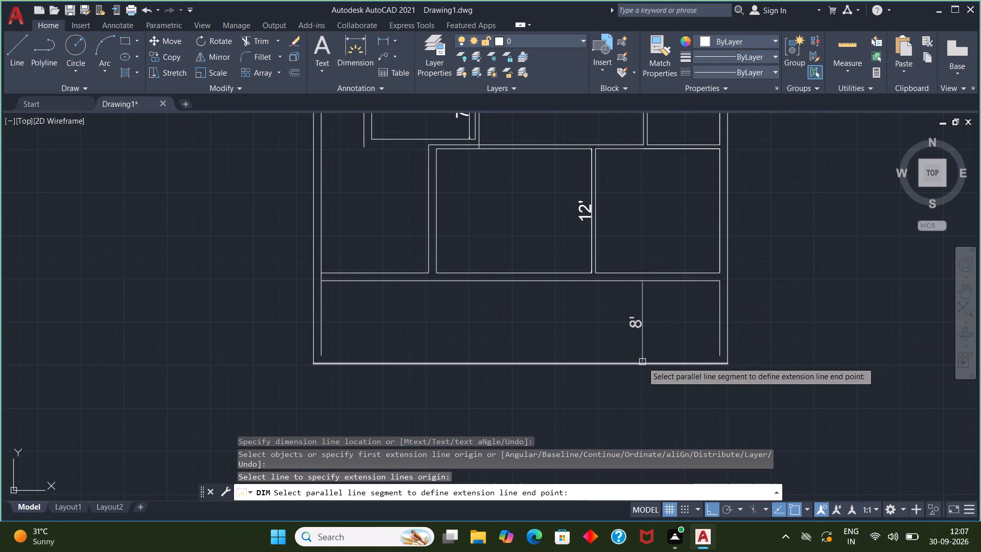
click(642, 362)
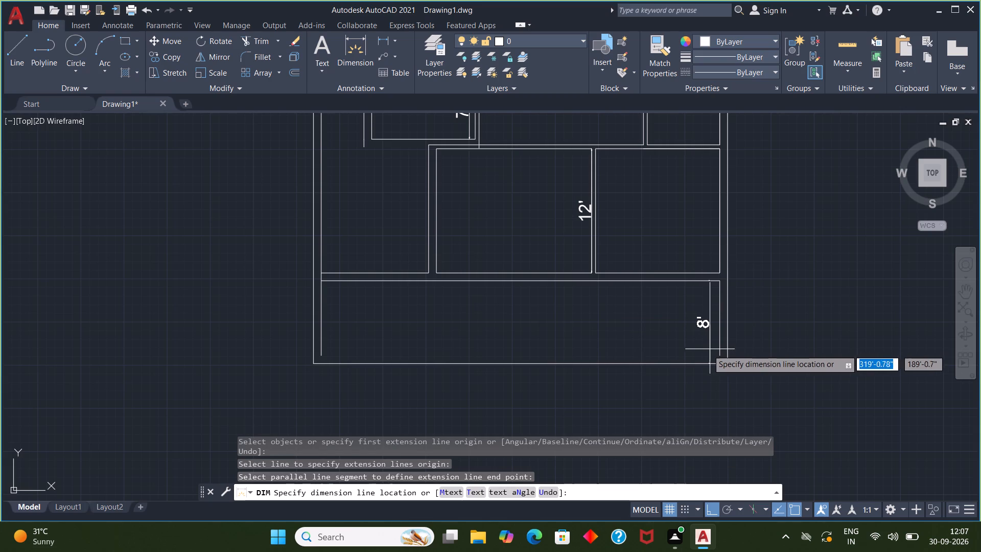
click(707, 350)
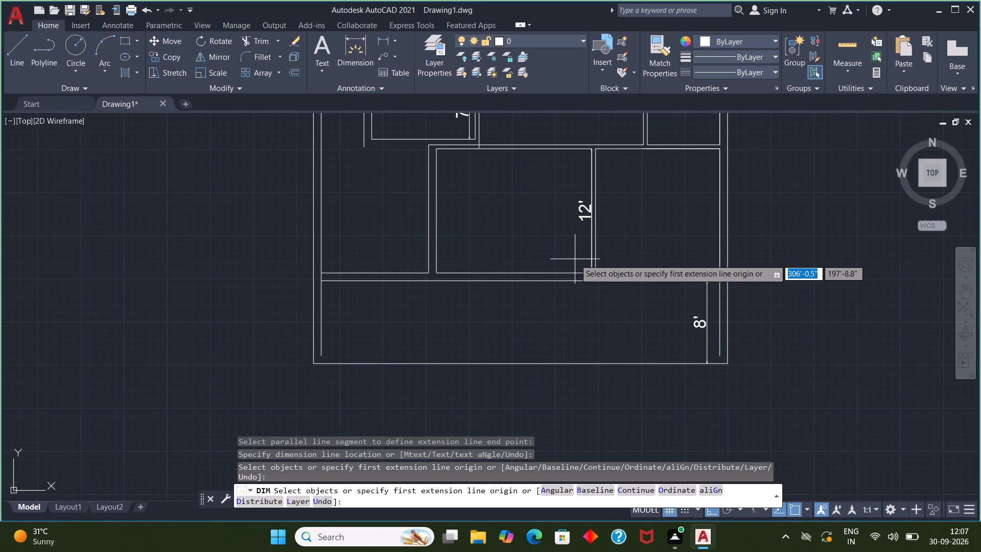
key(Escape)
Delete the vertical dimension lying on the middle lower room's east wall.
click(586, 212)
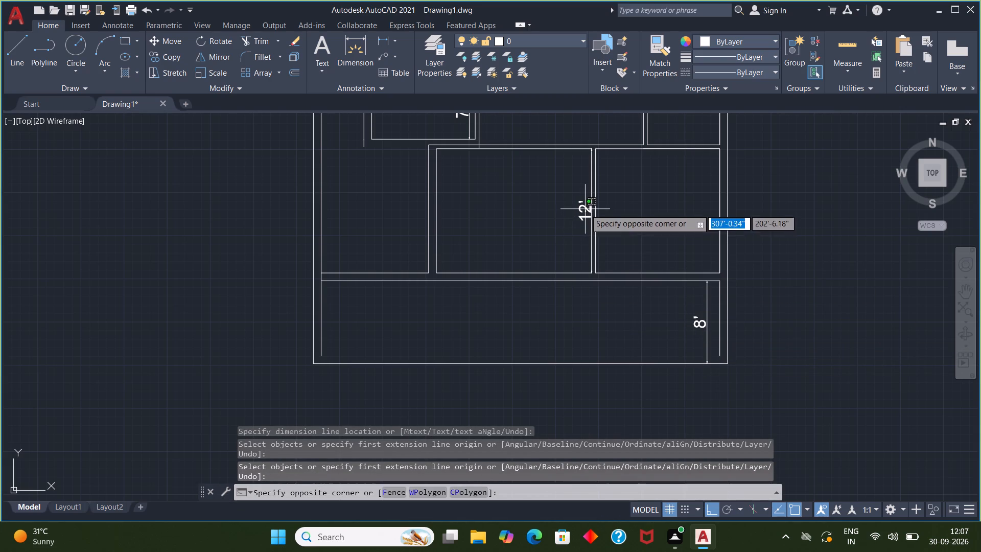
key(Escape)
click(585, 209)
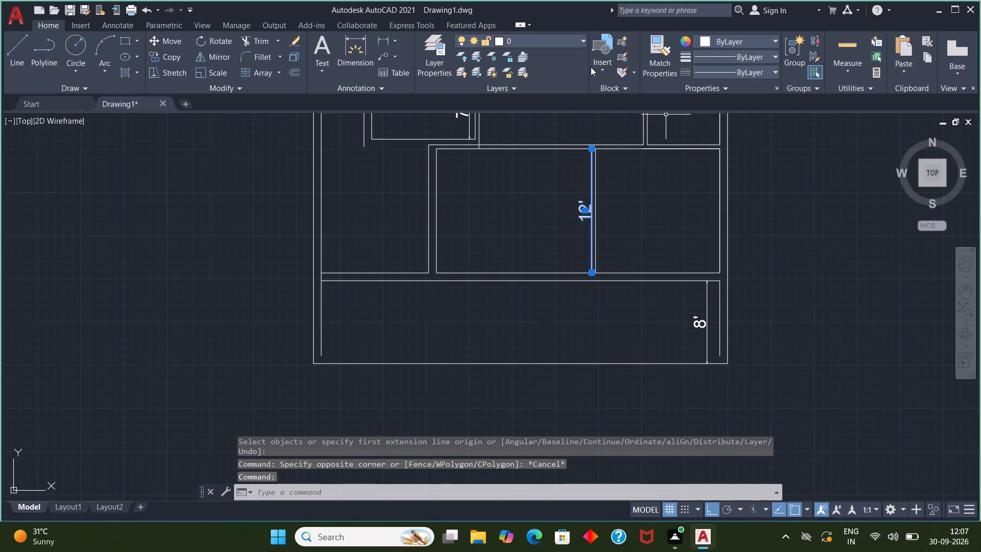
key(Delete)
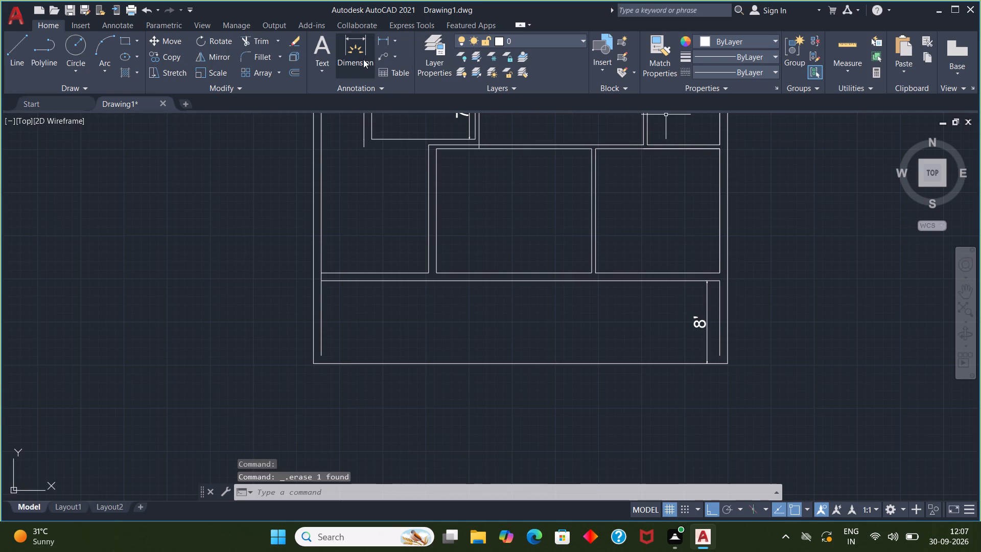
Dimension the middle lower room vertically between its top and bottom inner lines, placed at its southeast corner.
click(356, 51)
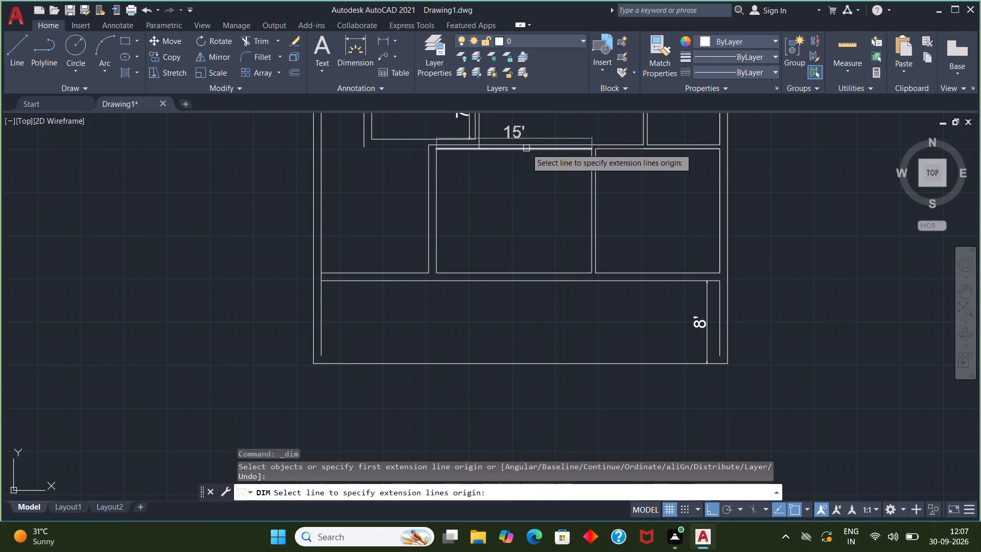
click(526, 148)
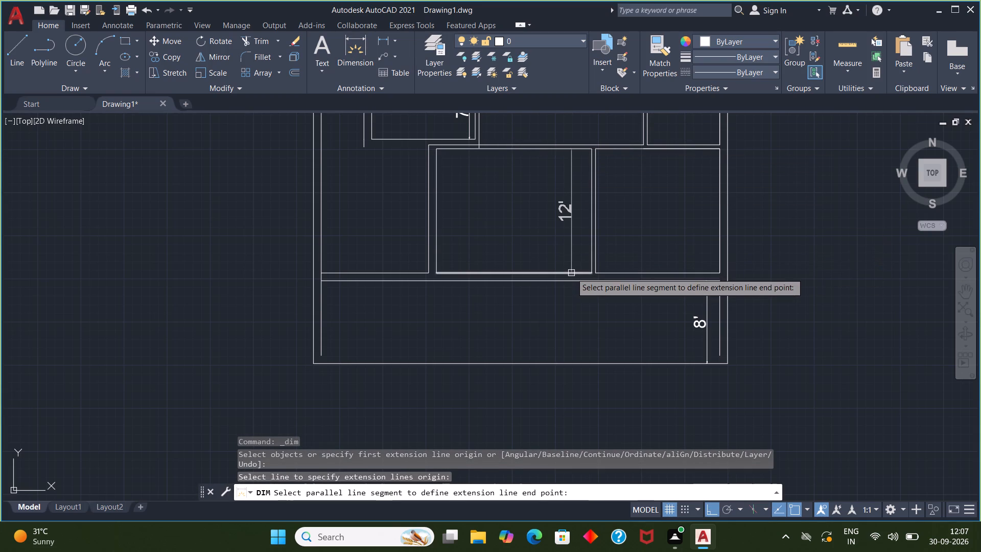
click(571, 273)
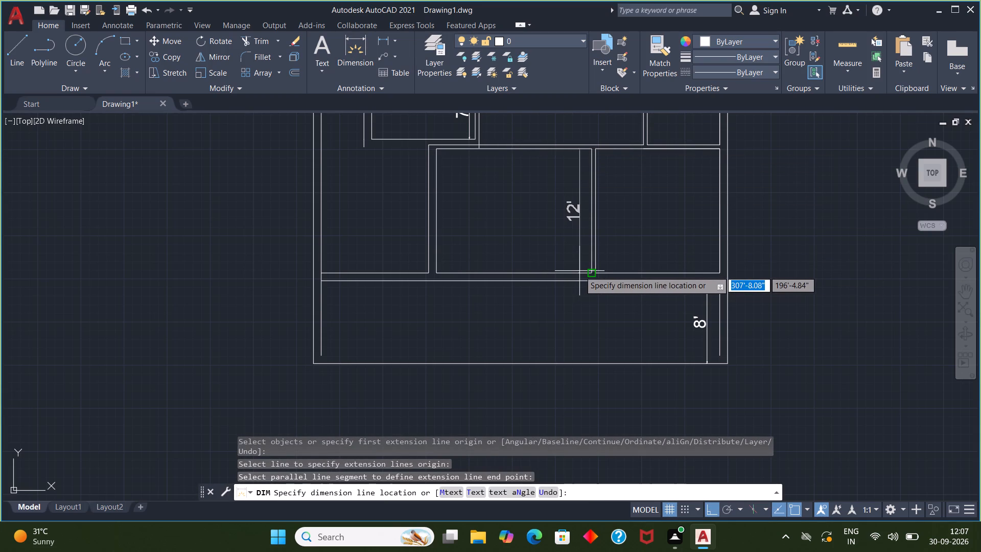
click(579, 271)
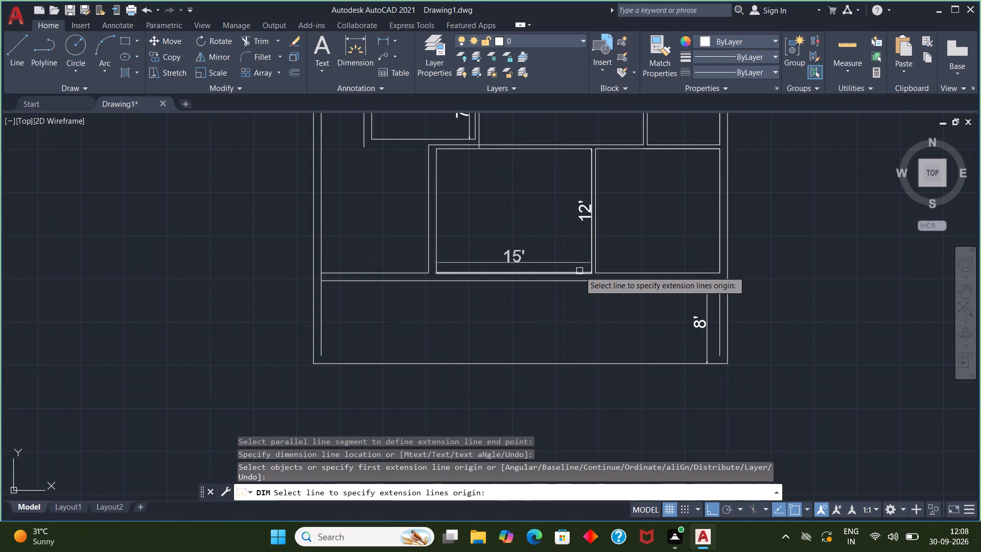
Delete the vertical dimension placed along the east side of the middle lower room.
key(ctrl+z)
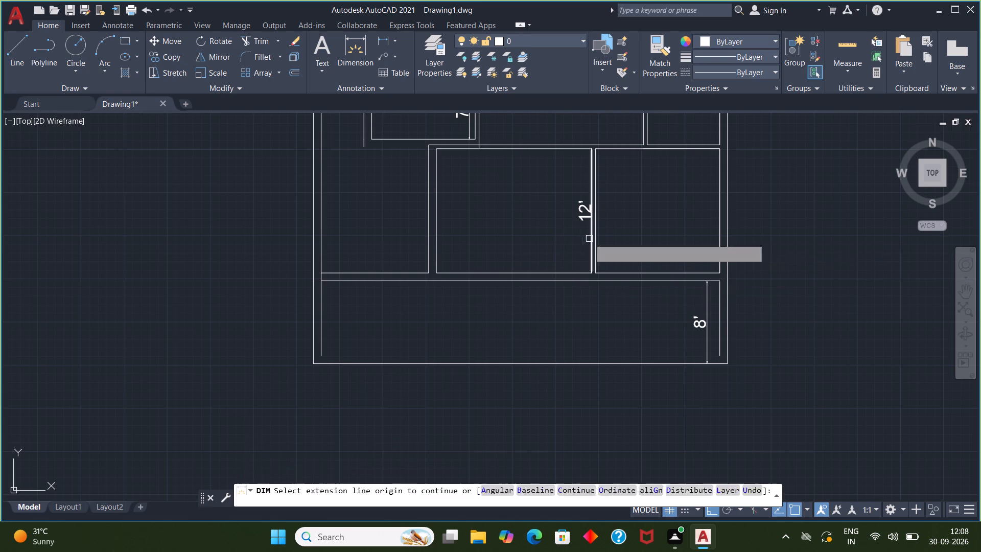
key(Escape)
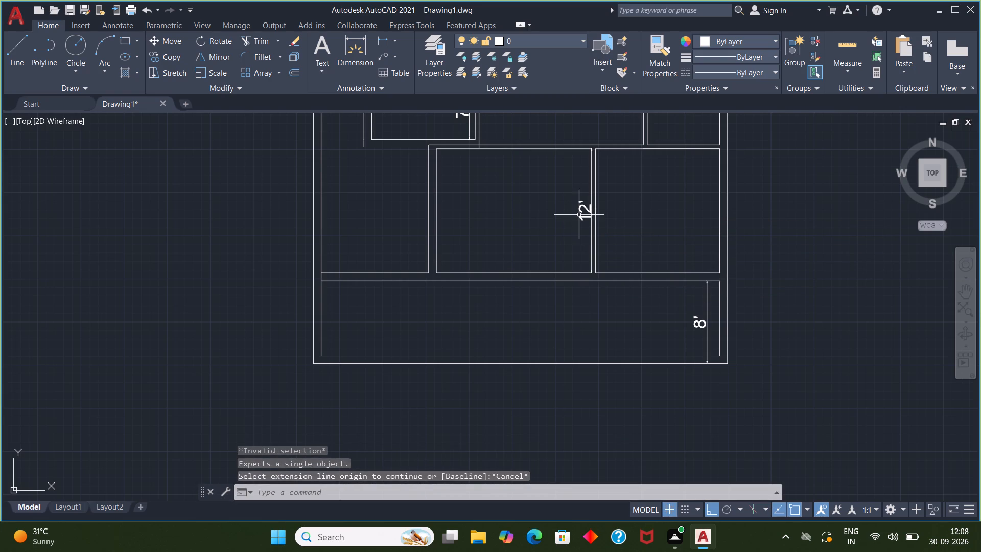
click(582, 213)
key(Delete)
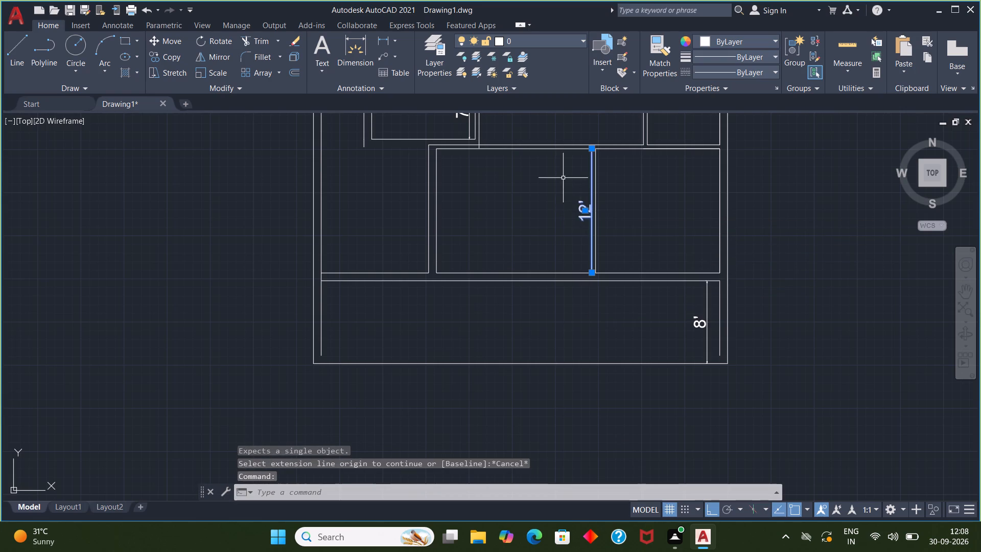
key(Delete)
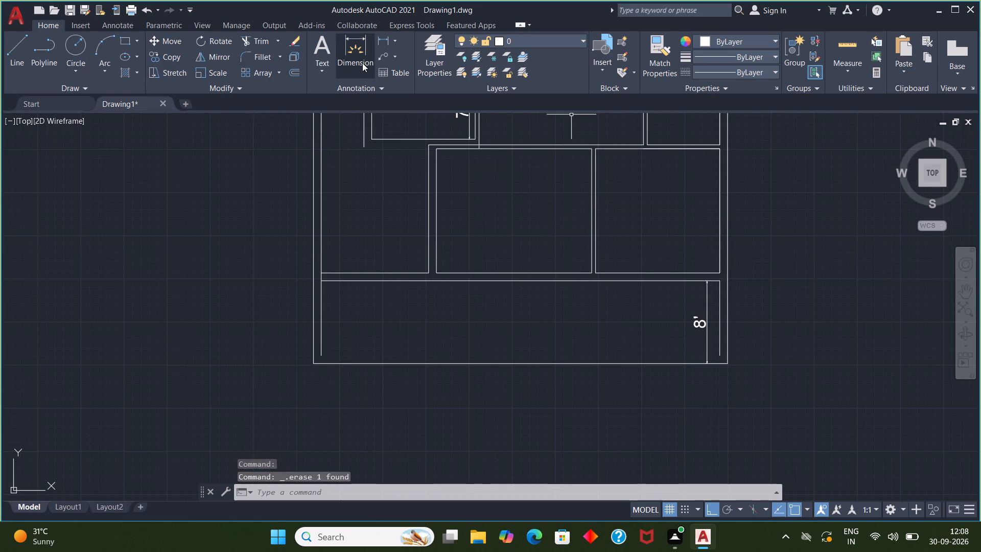
Dimension the middle lower room vertically from its top inner line to its bottom inner line, placed just inside its west wall.
click(359, 53)
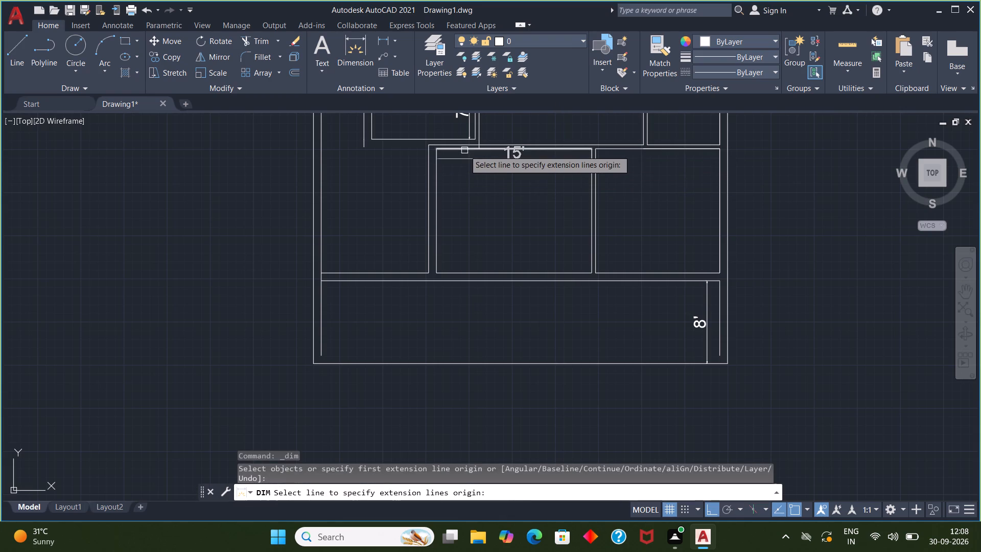
click(464, 150)
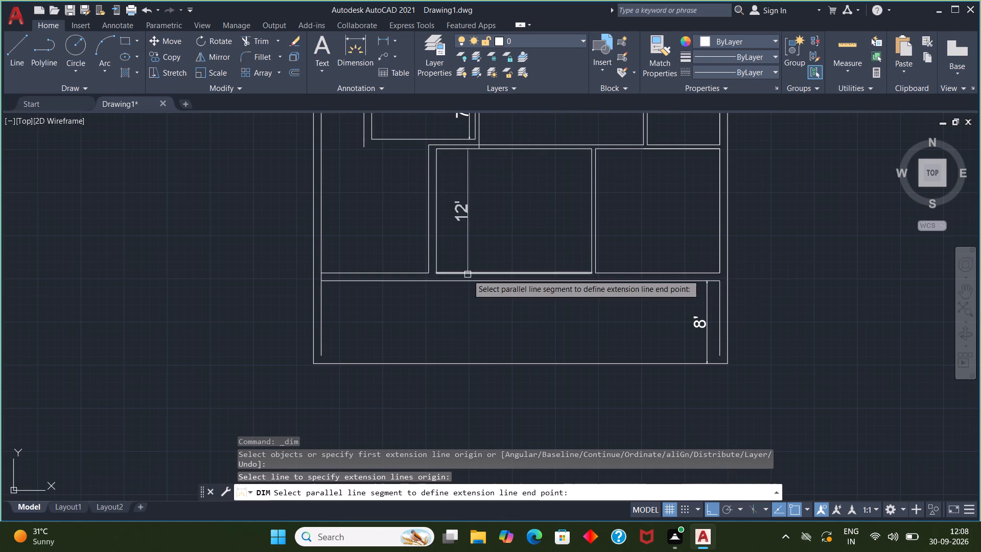
click(468, 274)
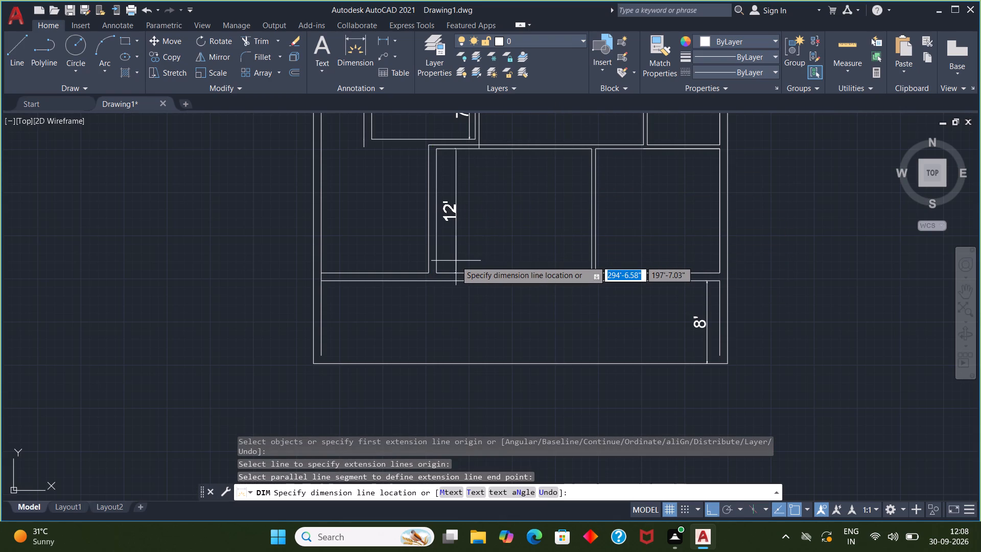
click(453, 261)
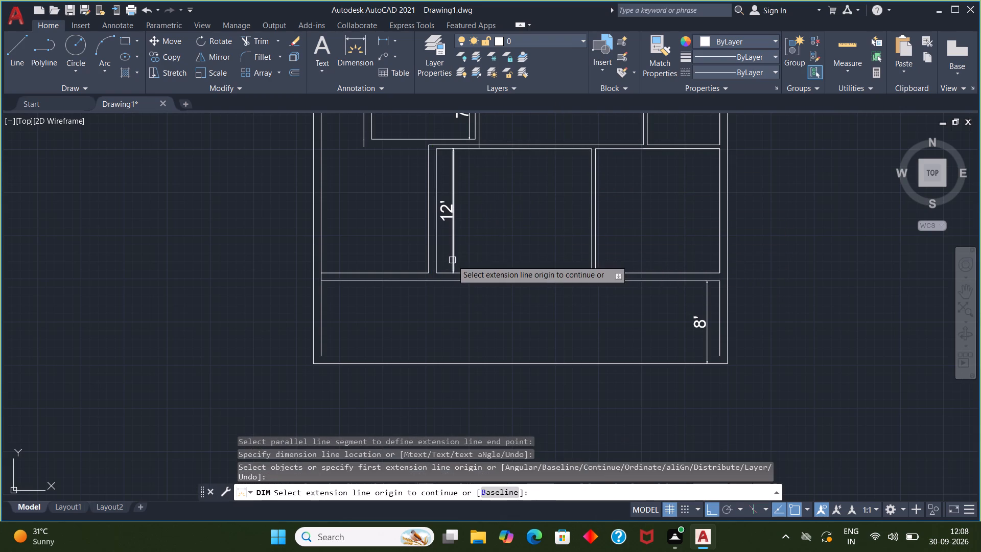
key(Escape)
Dimension the plan's overall width between the outer northwest and northeast corners, placed above the north wall.
middle_drag(527, 298, 497, 320)
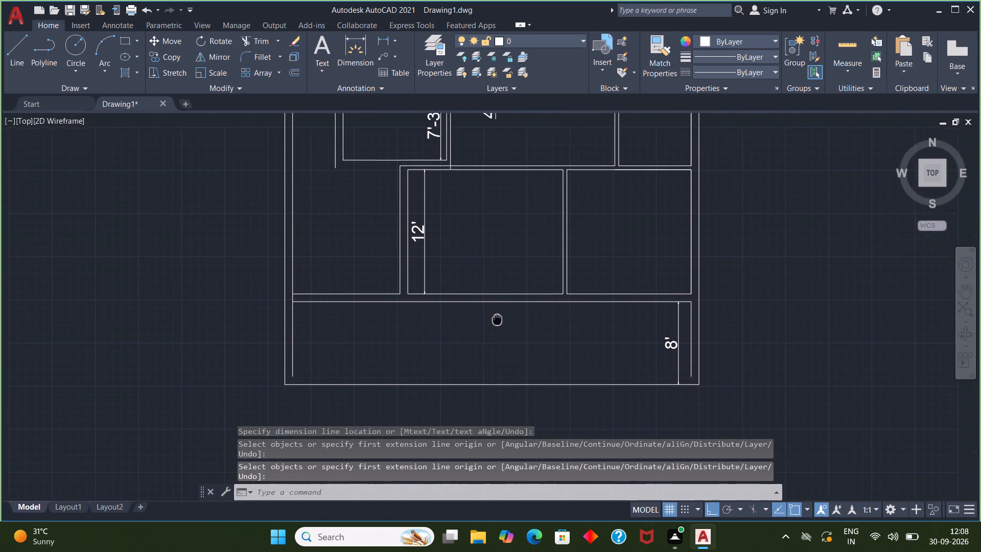
middle_drag(497, 320, 497, 320)
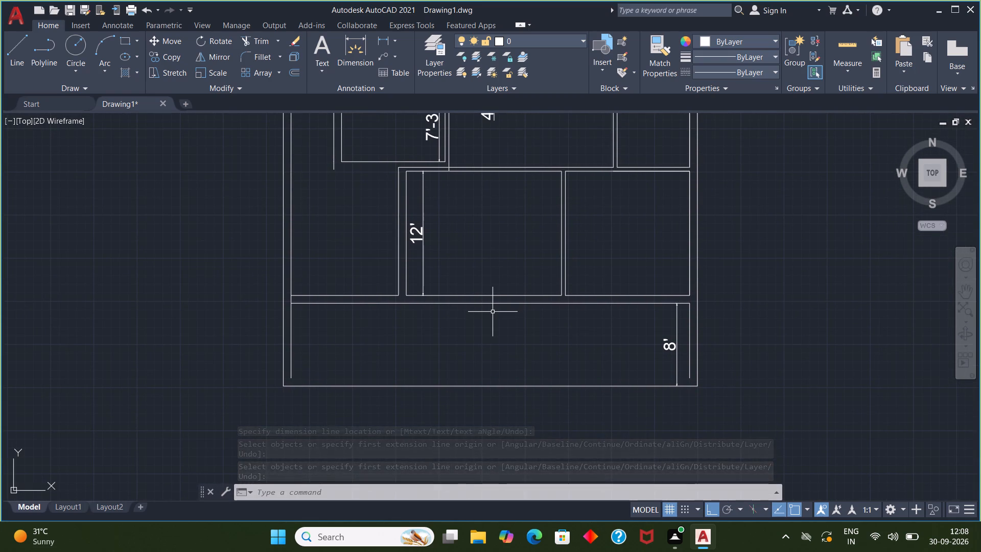
scroll(493, 312, down, 1)
middle_drag(500, 328, 504, 410)
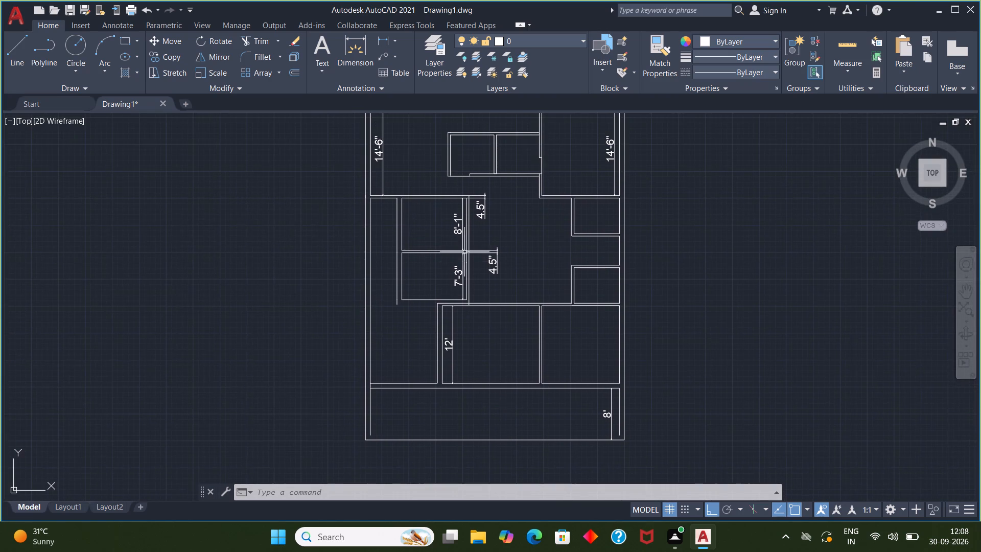
middle_drag(464, 252, 483, 327)
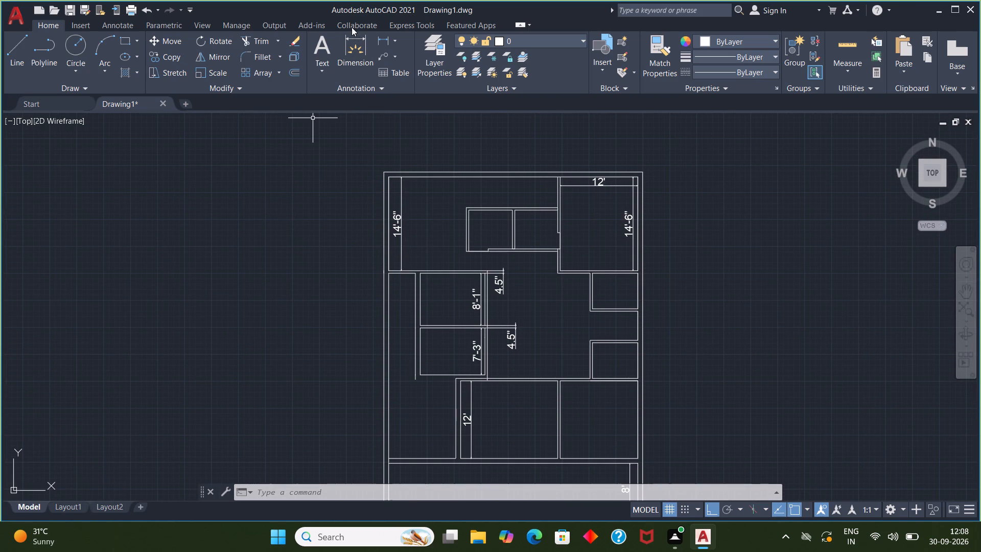
click(354, 35)
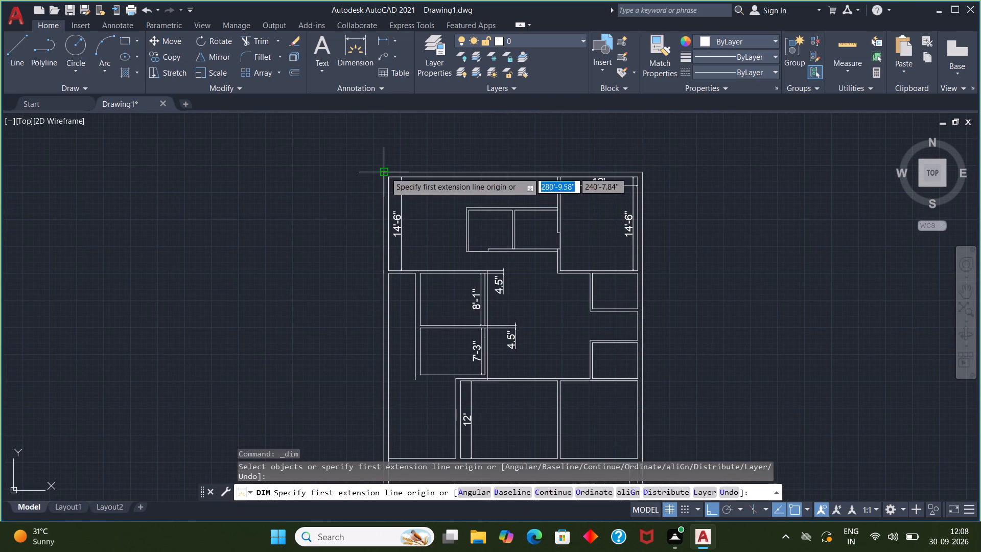
click(385, 172)
click(642, 172)
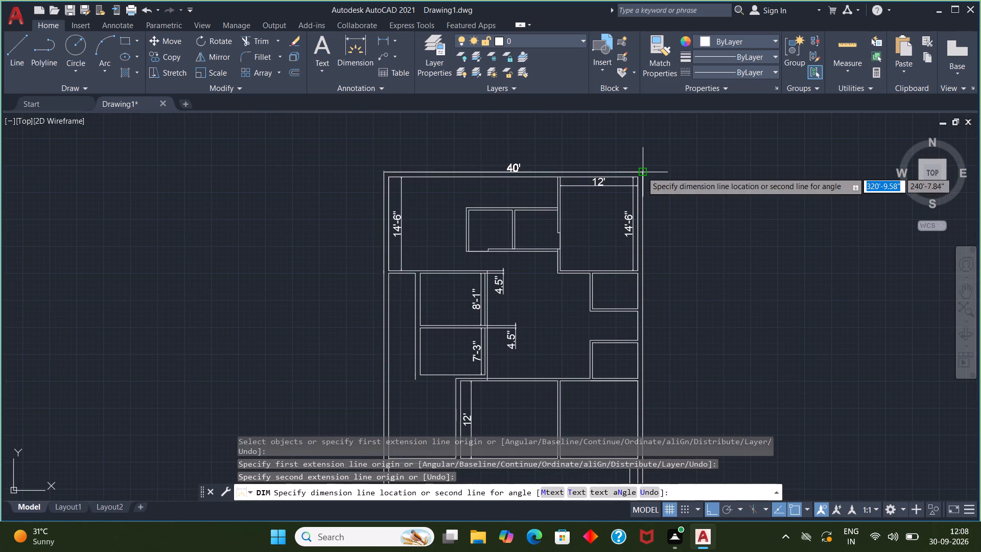
click(639, 138)
Dimension the plan's overall depth from the outer northeast corner to the outer southeast corner, placed well outside the east wall.
middle_drag(706, 199, 687, 174)
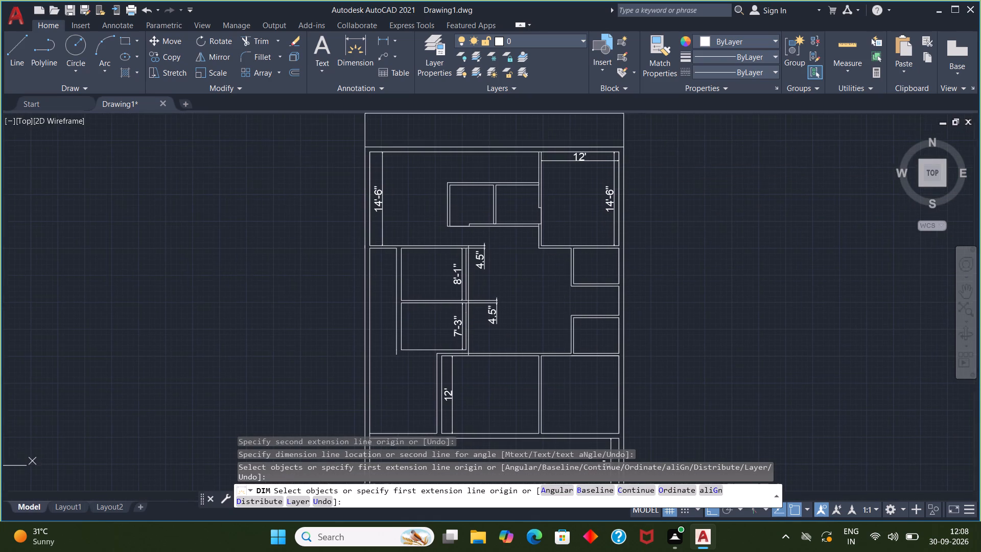
middle_drag(687, 174, 686, 172)
click(623, 146)
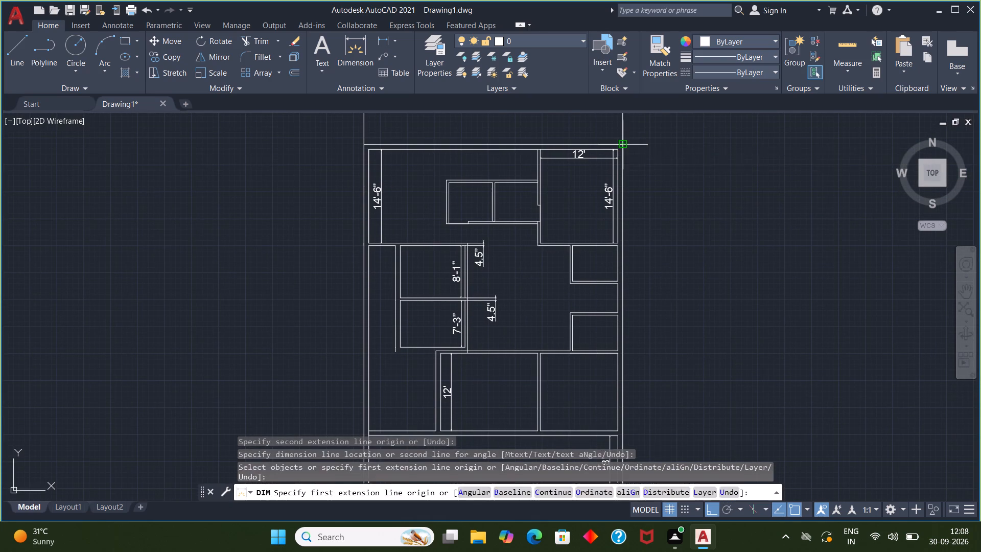
middle_drag(647, 263, 616, 91)
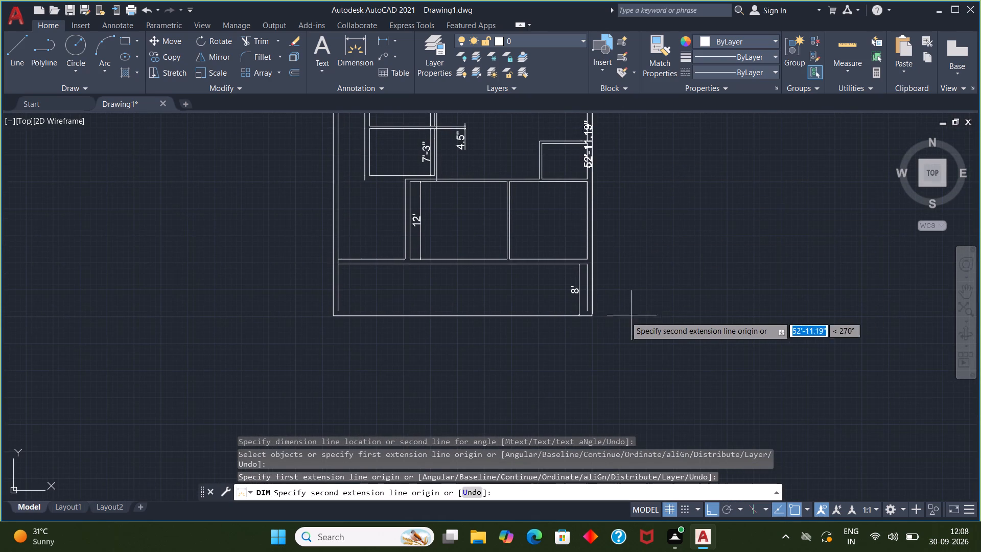
click(593, 315)
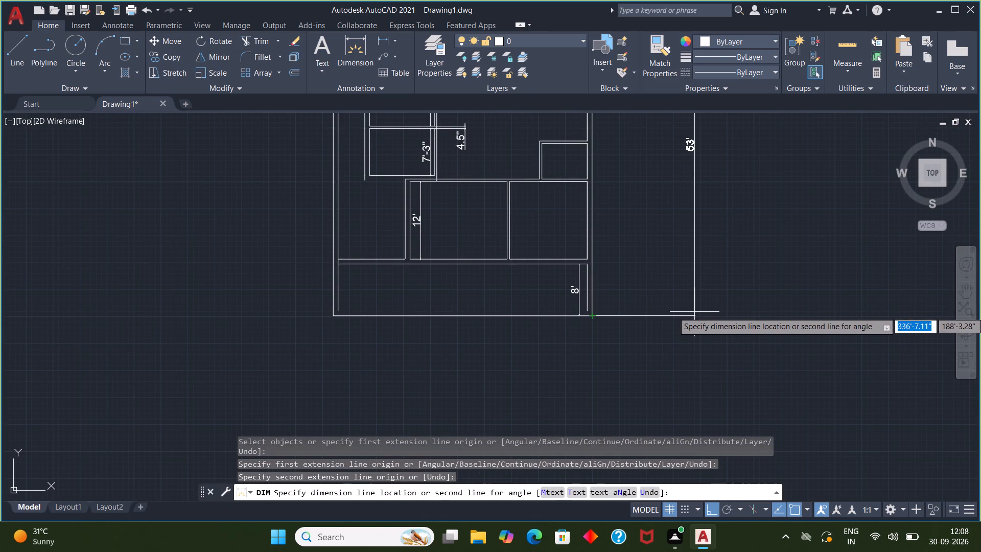
click(694, 312)
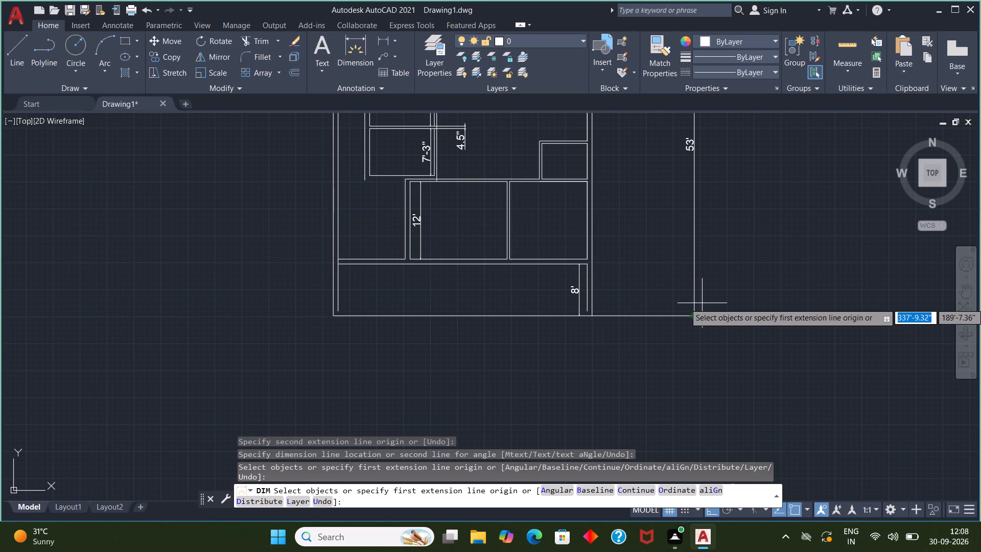
Examine the dimensioned floor plan, especially the small west rooms and their junction with the middle lower room.
middle_drag(701, 305, 694, 467)
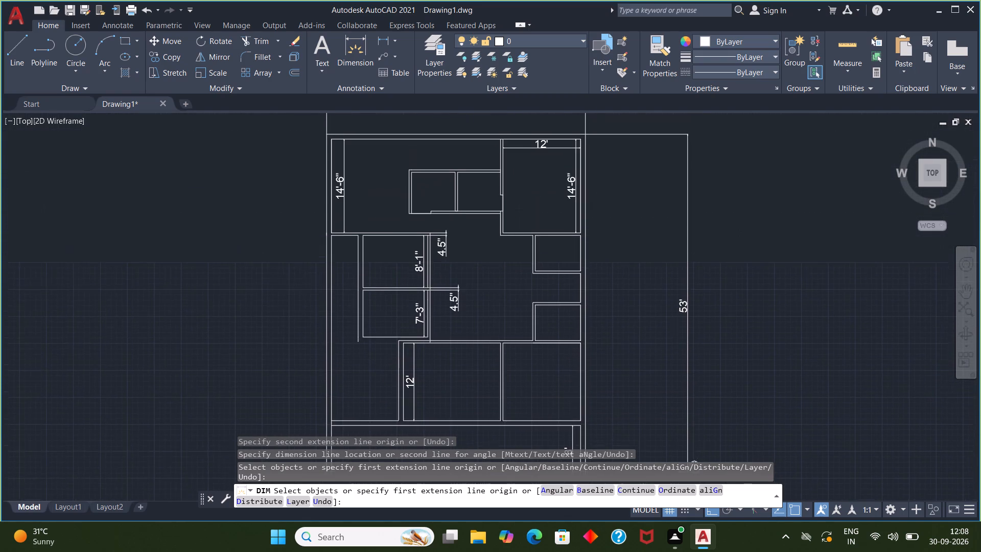
middle_drag(694, 467, 695, 458)
scroll(698, 440, down, 1)
middle_drag(703, 410, 706, 303)
scroll(703, 403, down, 1)
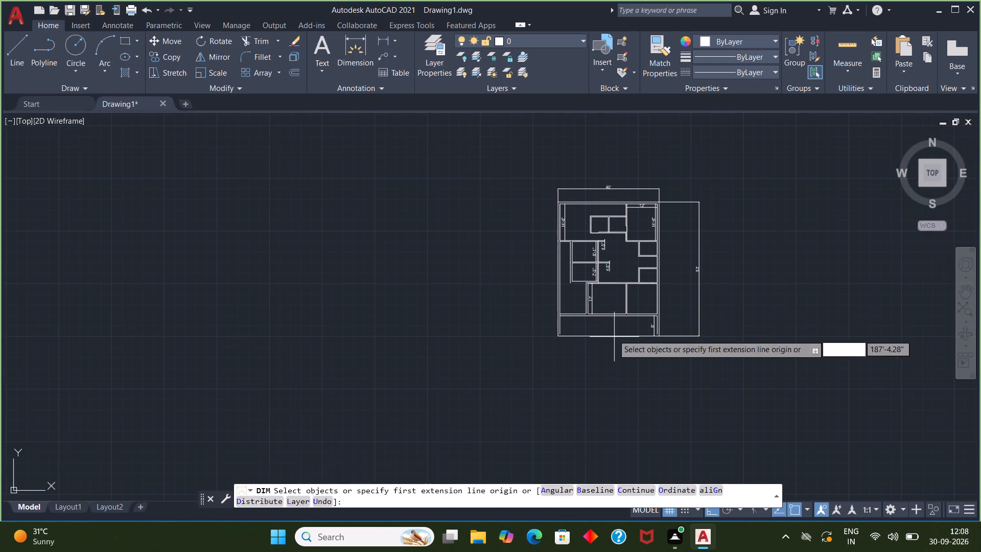
scroll(616, 307, up, 1)
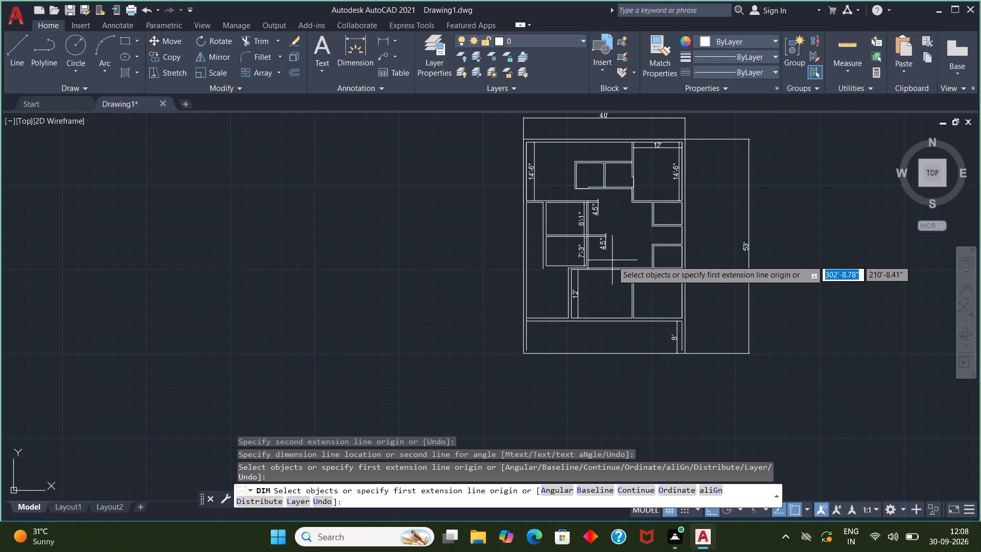
scroll(612, 260, up, 1)
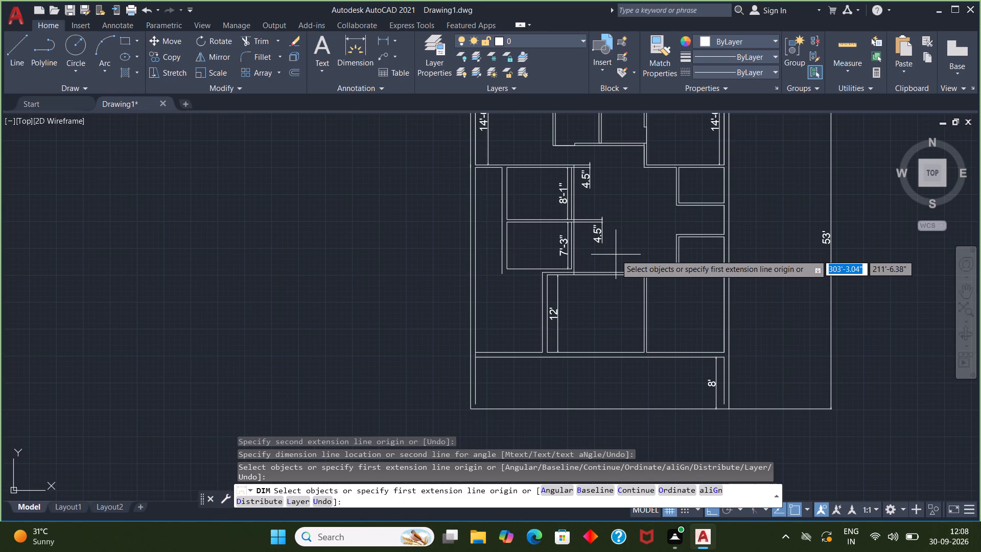
middle_drag(642, 231, 642, 232)
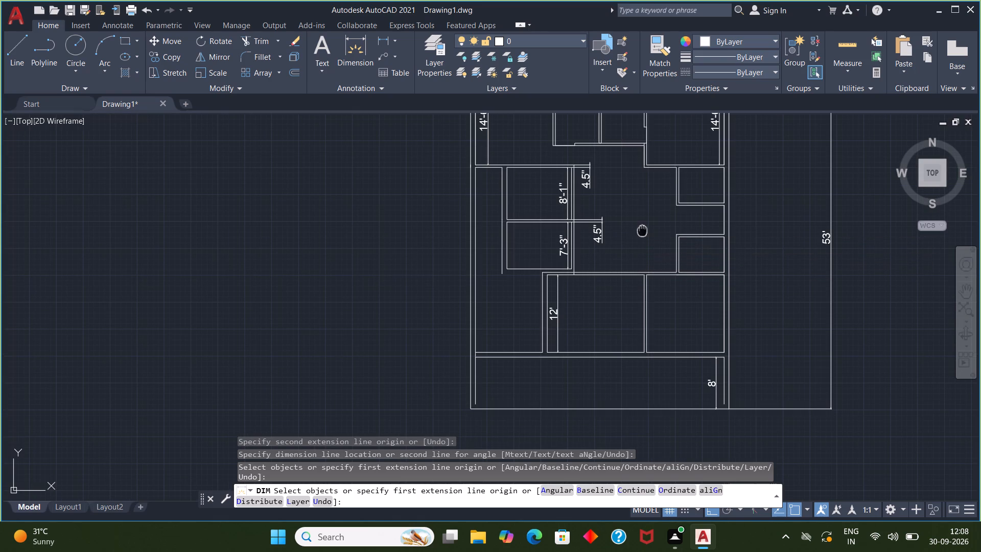
middle_drag(642, 232, 640, 286)
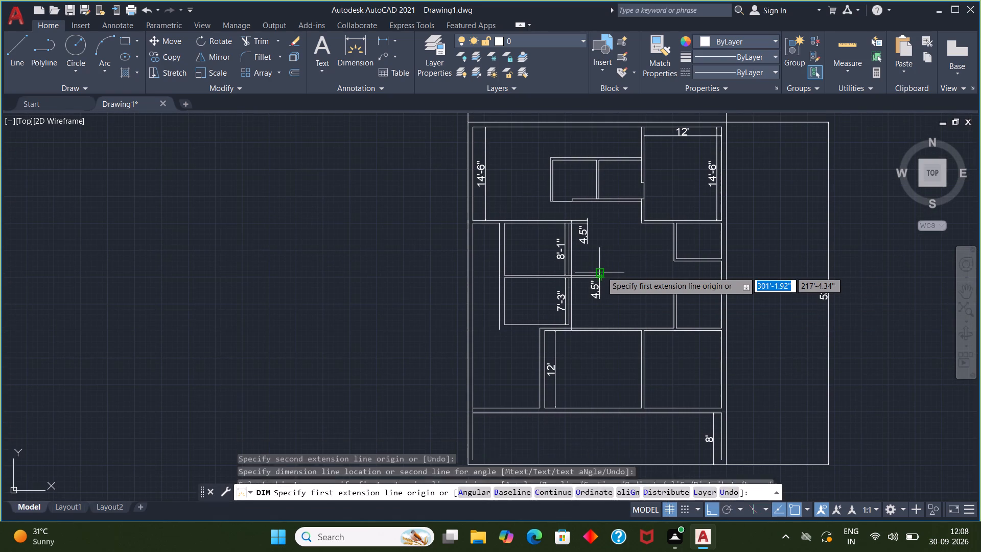
scroll(601, 271, up, 1)
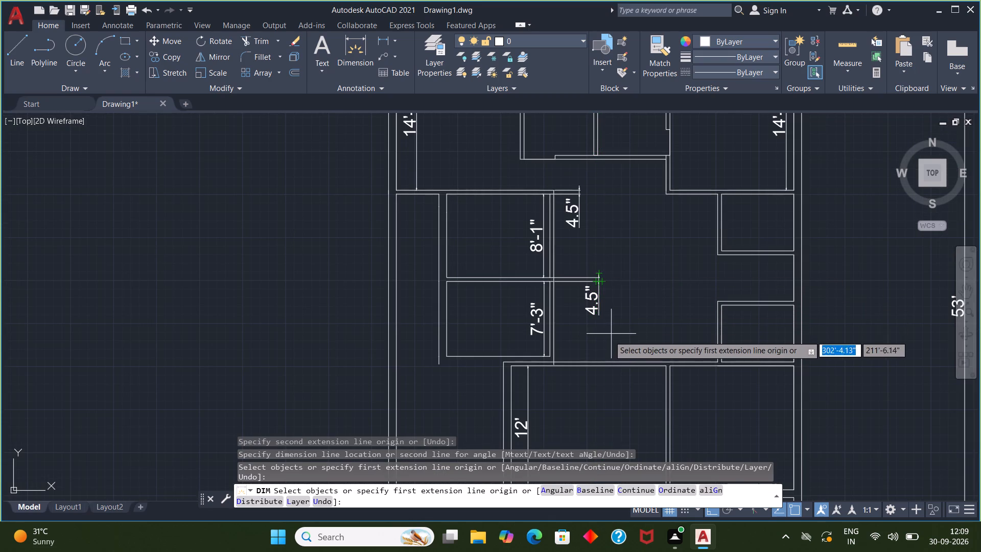
scroll(623, 321, down, 1)
middle_drag(623, 321, 619, 276)
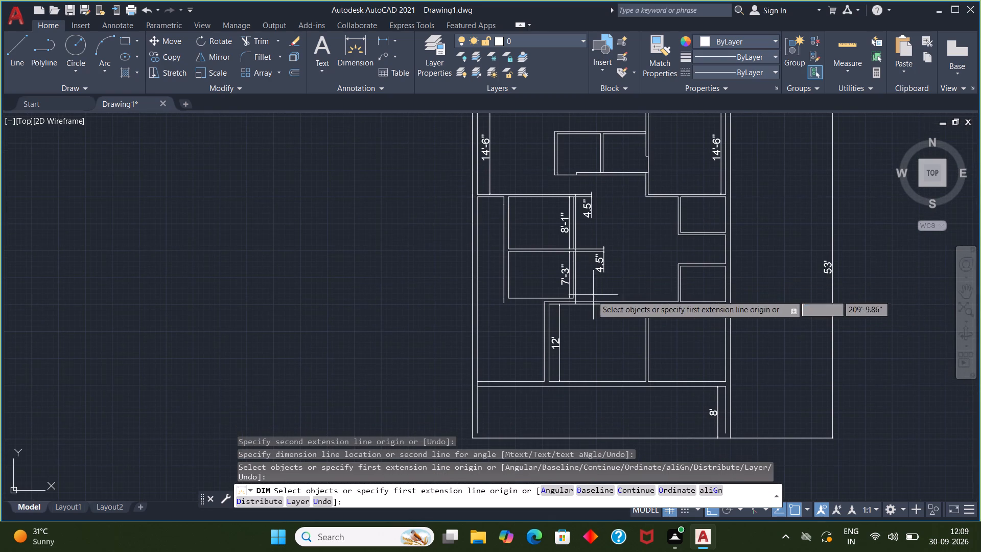
scroll(550, 310, up, 3)
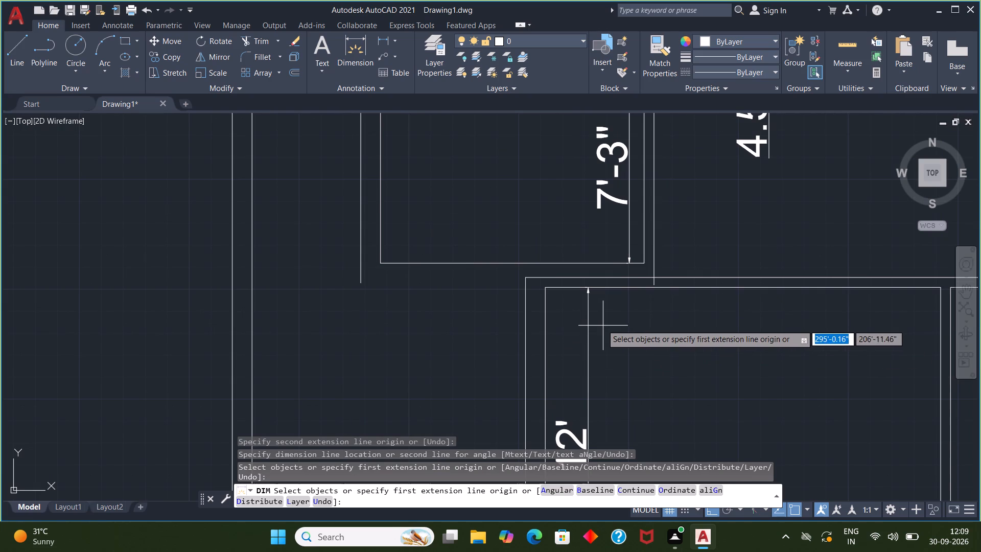
key(Escape)
scroll(655, 274, down, 2)
middle_drag(678, 277, 661, 301)
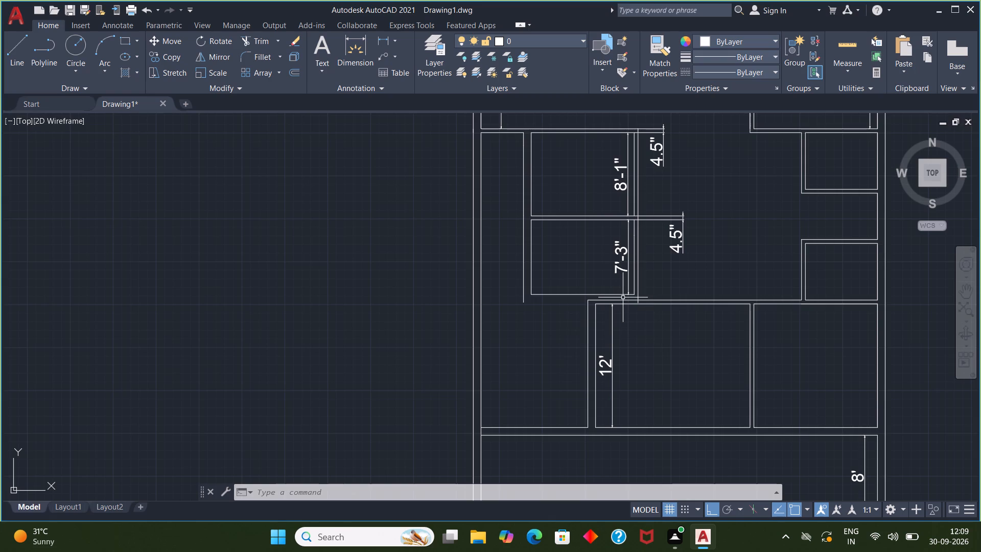
scroll(602, 309, down, 1)
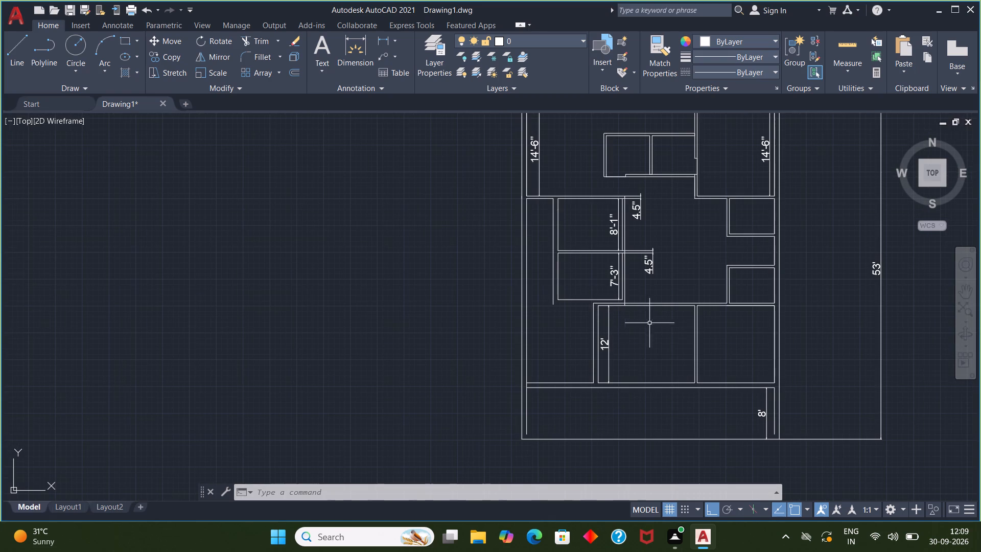
middle_drag(662, 336, 618, 348)
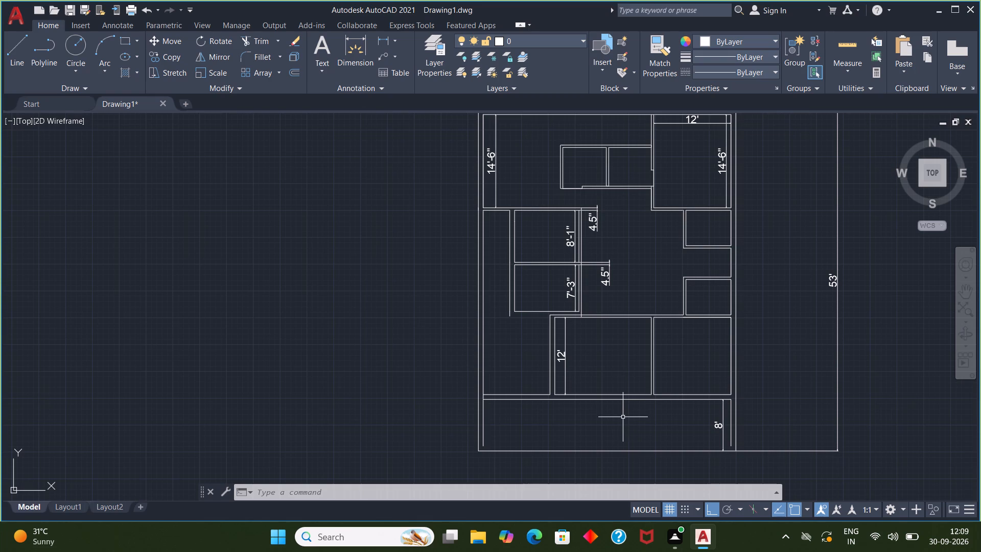
Delete the 8'-1", 7'-3" and both 4.5" dimensions at the two small west rooms.
scroll(566, 352, up, 1)
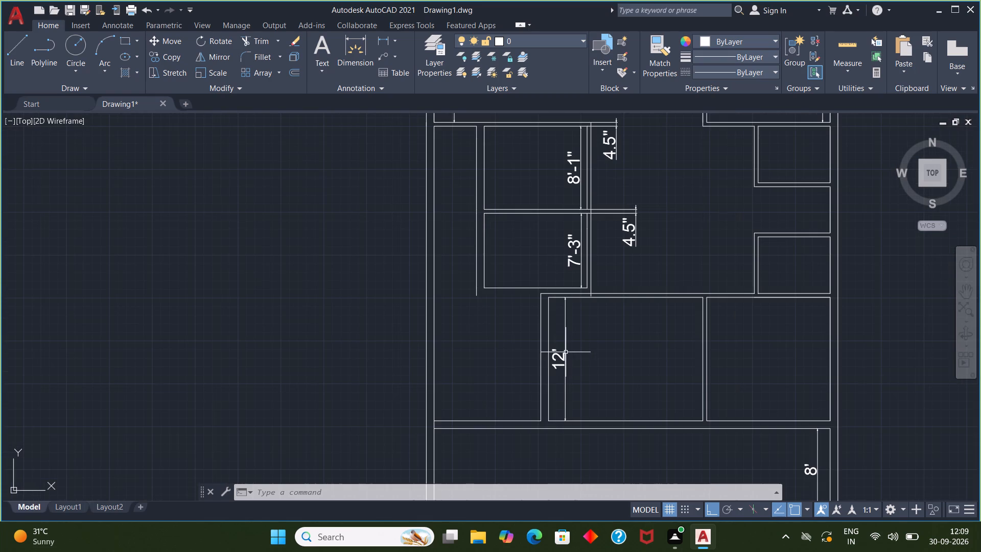
middle_drag(571, 311, 534, 358)
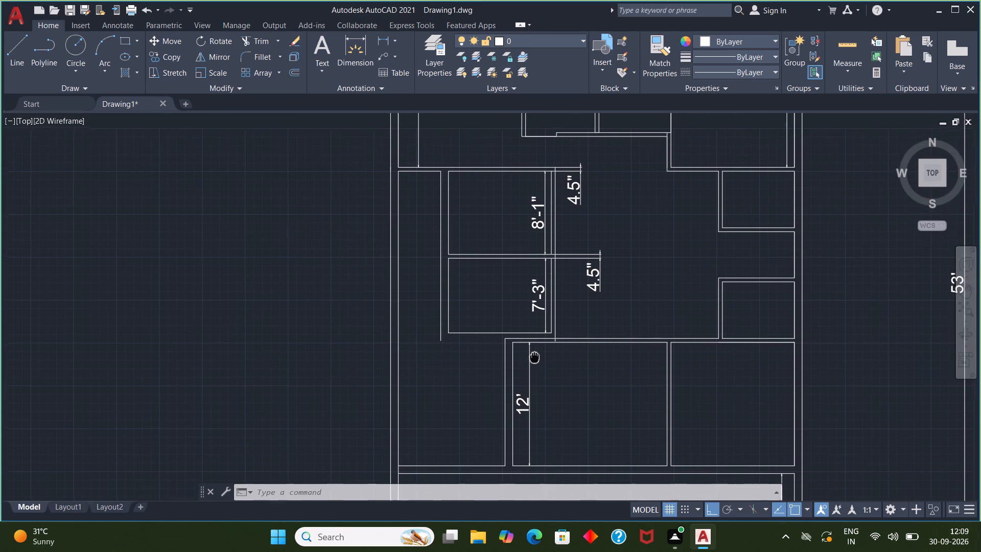
middle_drag(534, 358, 534, 359)
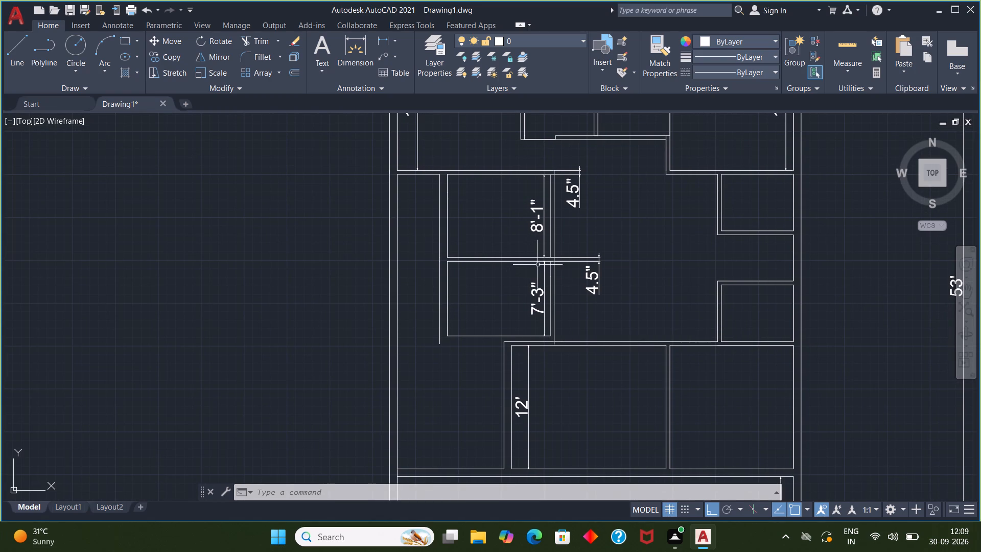
click(536, 225)
click(576, 202)
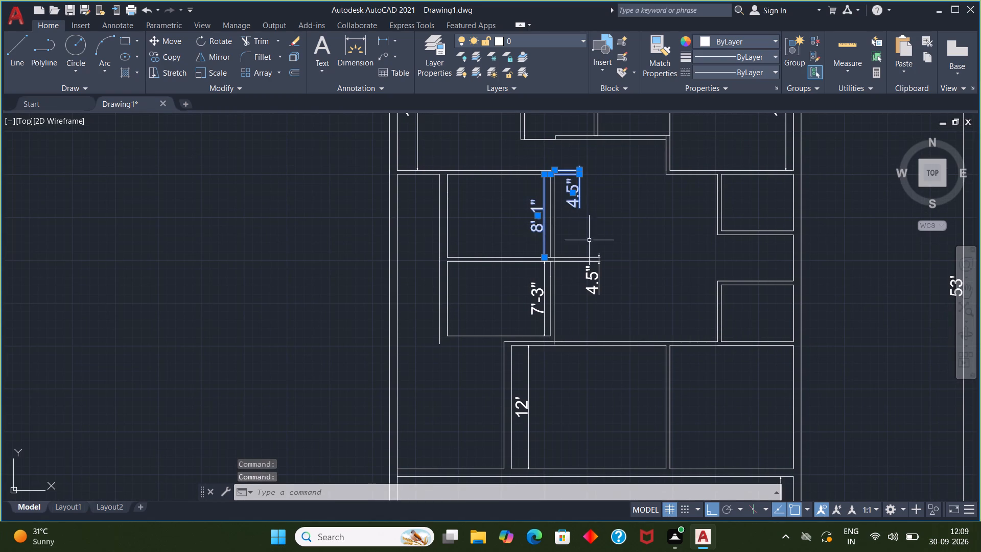
click(536, 302)
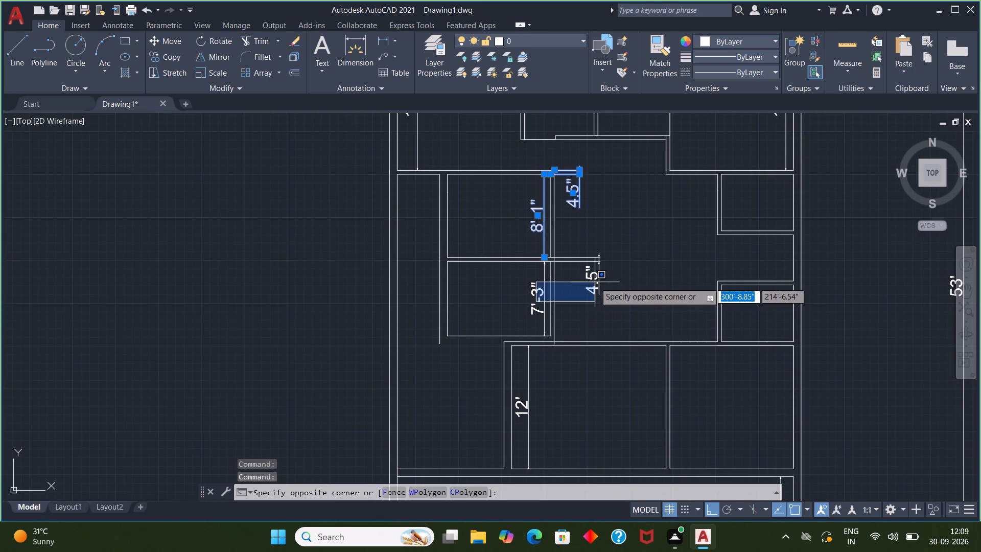
key(Escape)
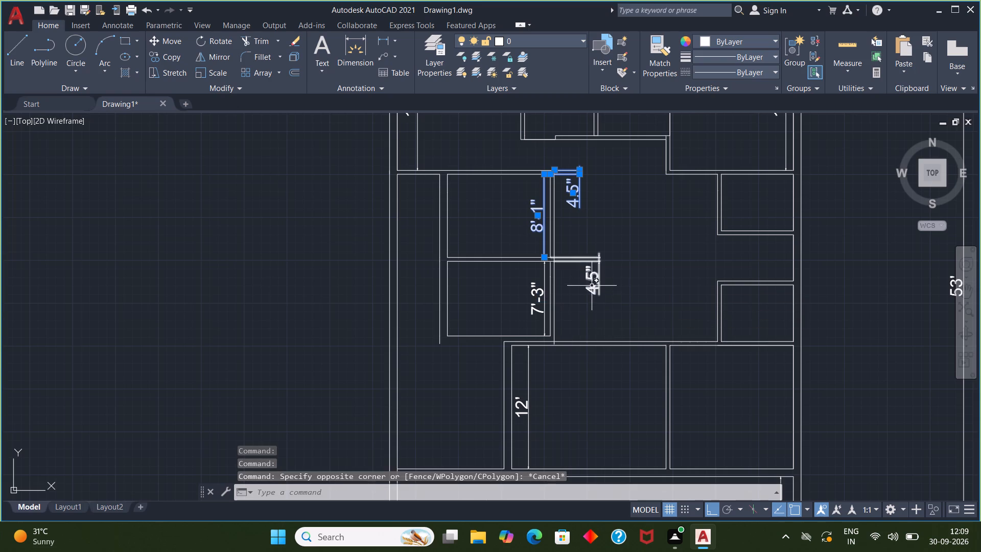
click(592, 286)
click(588, 276)
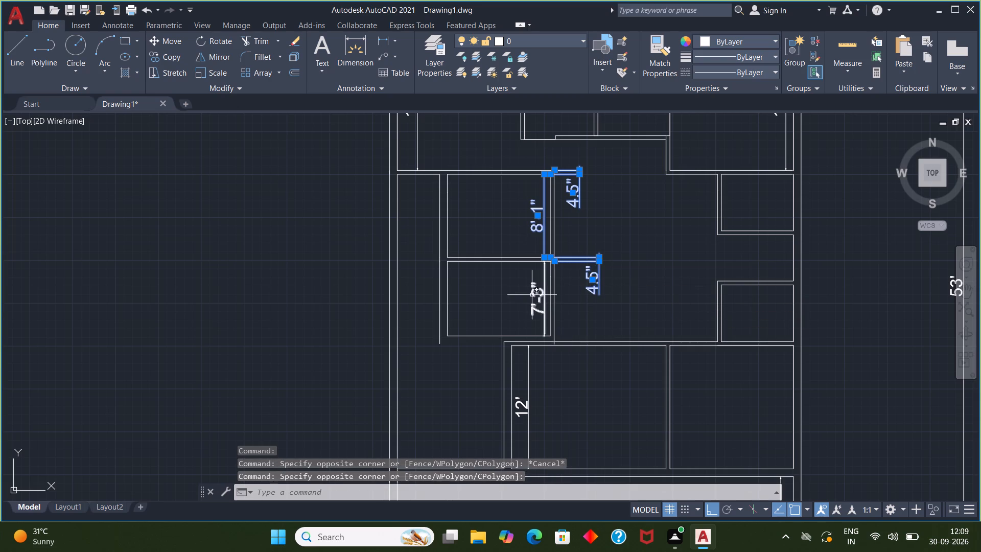
click(532, 294)
key(Delete)
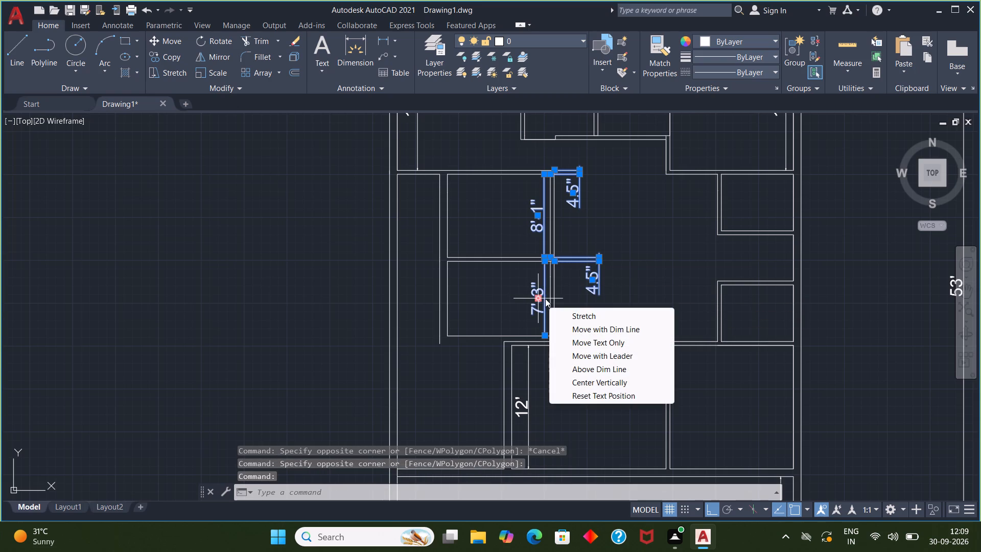
key(Delete)
key(Delete)
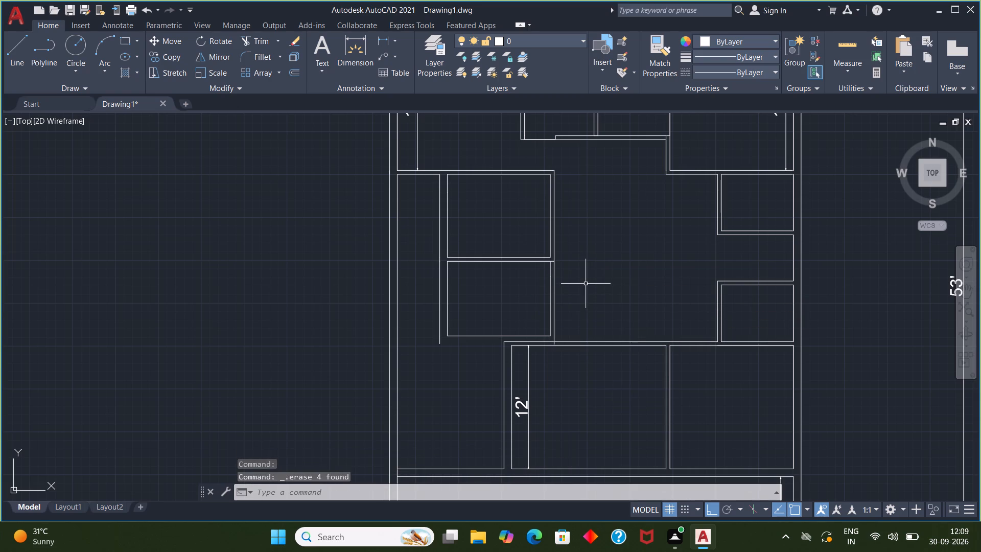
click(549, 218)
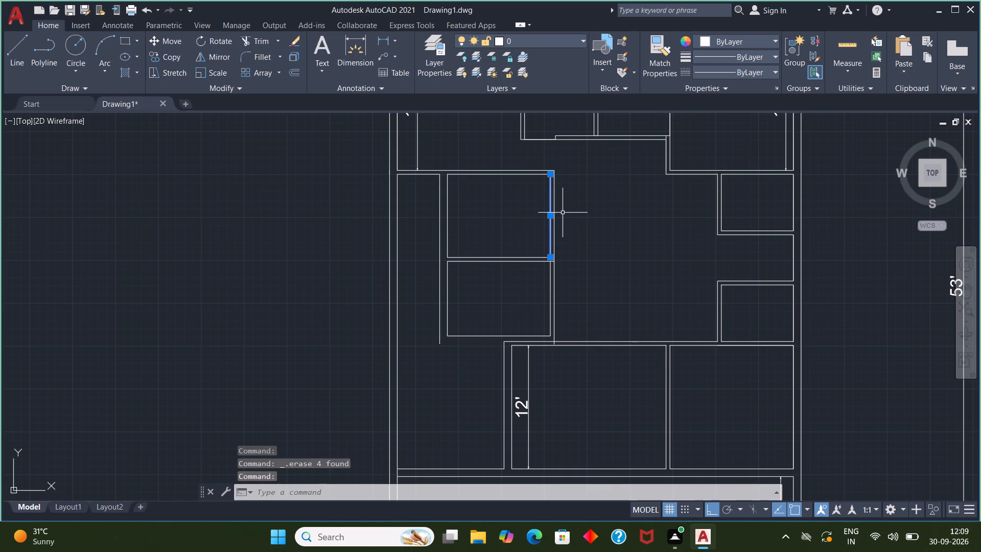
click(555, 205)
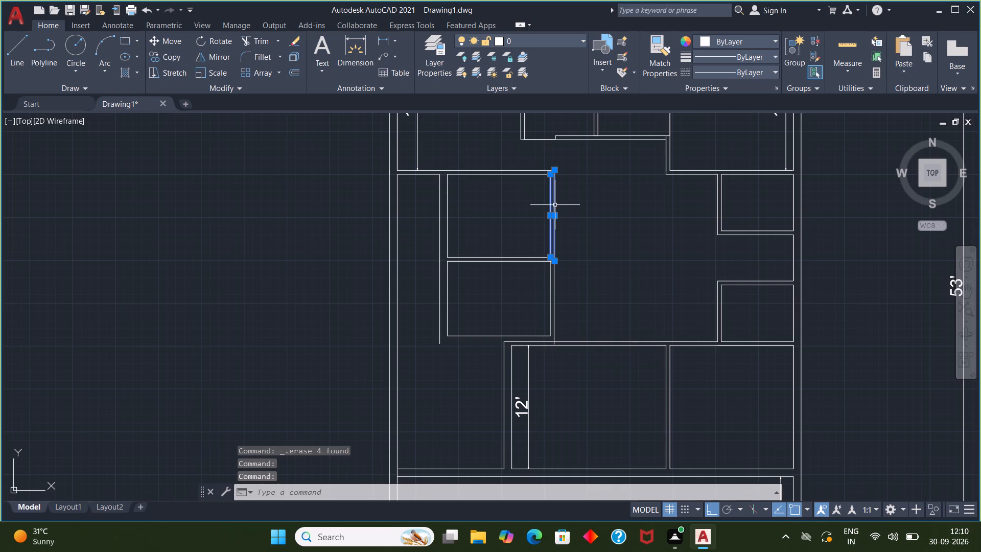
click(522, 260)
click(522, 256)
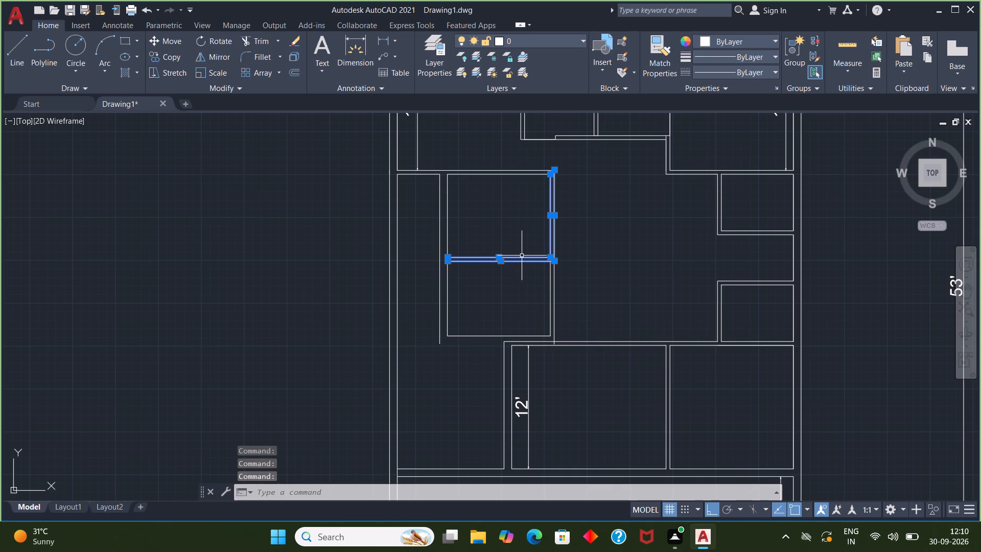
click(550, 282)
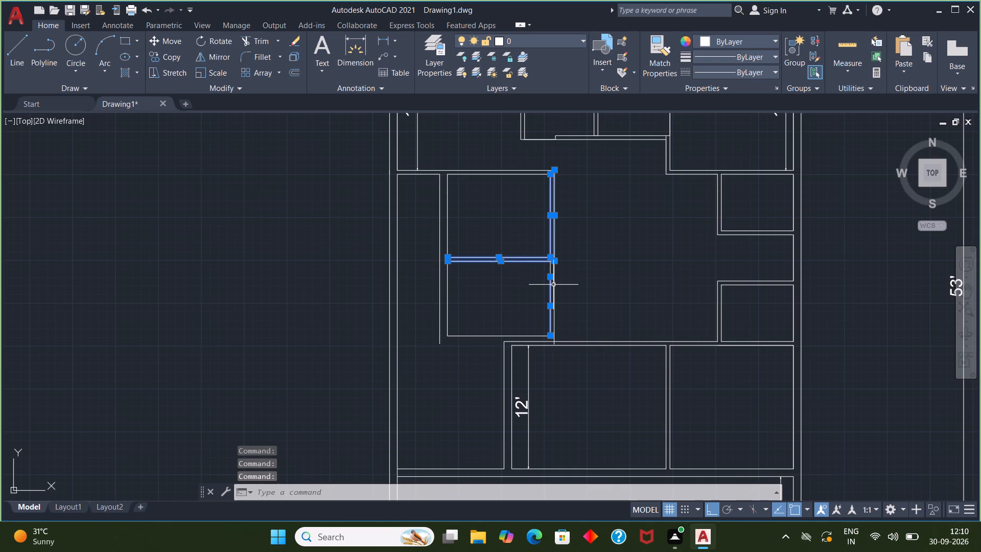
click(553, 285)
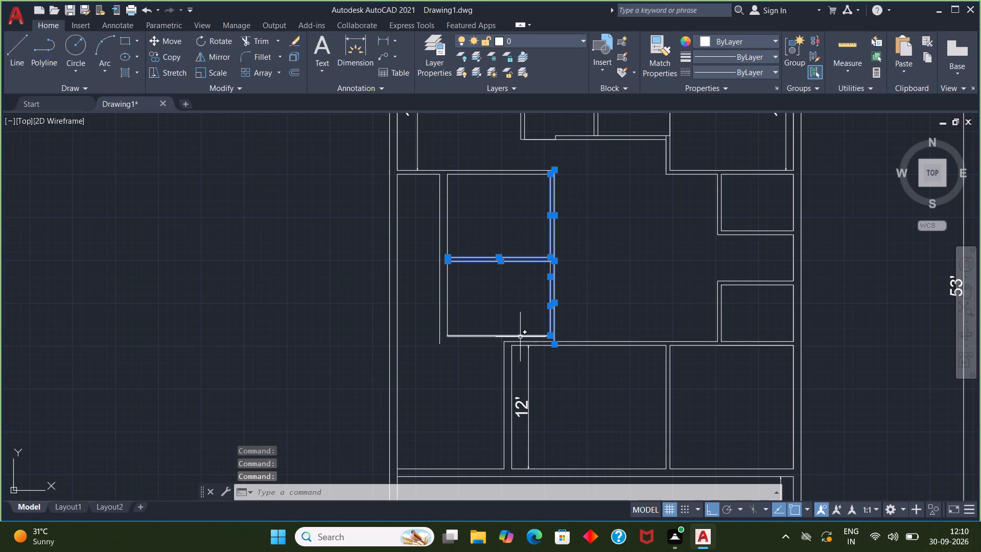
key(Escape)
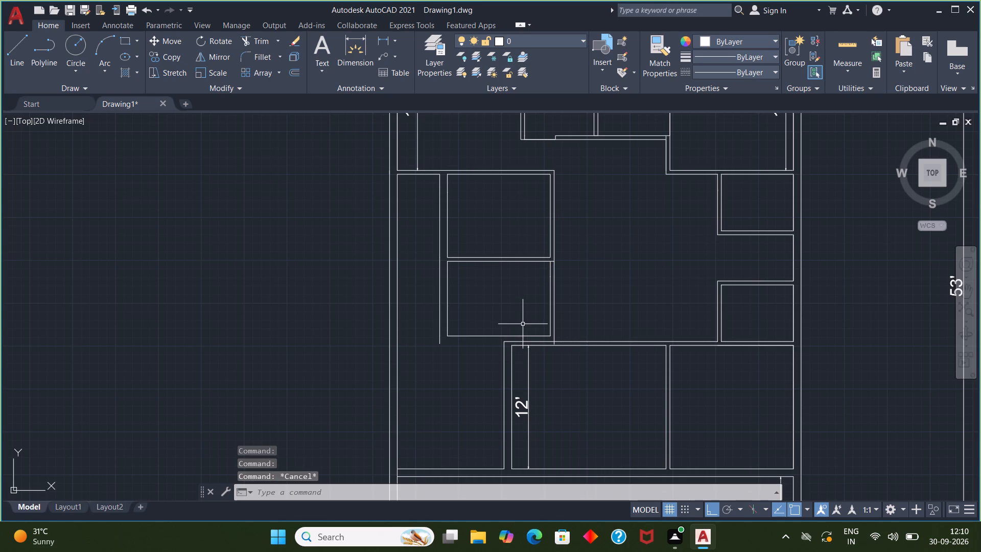
Delete the wall lines around and between the two small west rooms, including the south wall line of the room above.
click(516, 262)
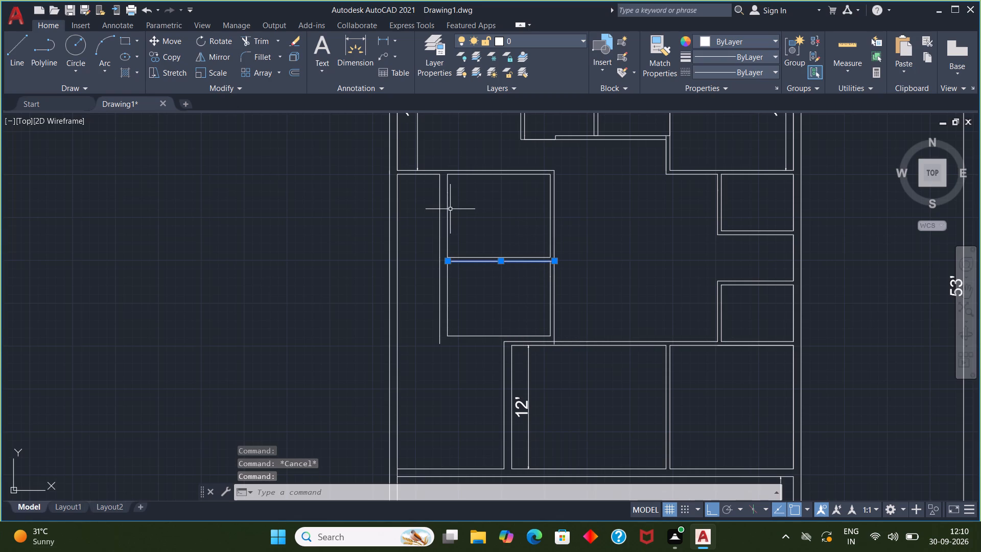
click(453, 176)
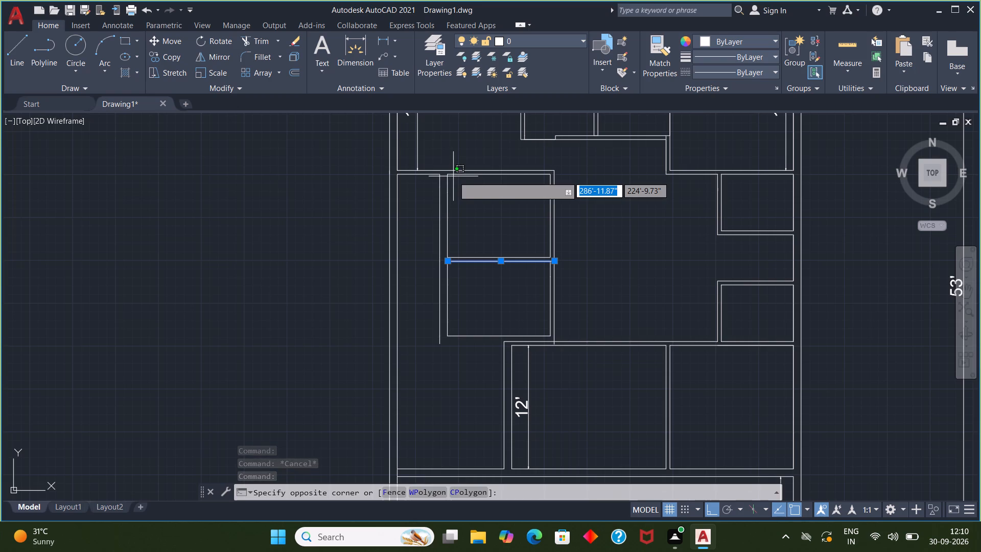
scroll(453, 172, up, 2)
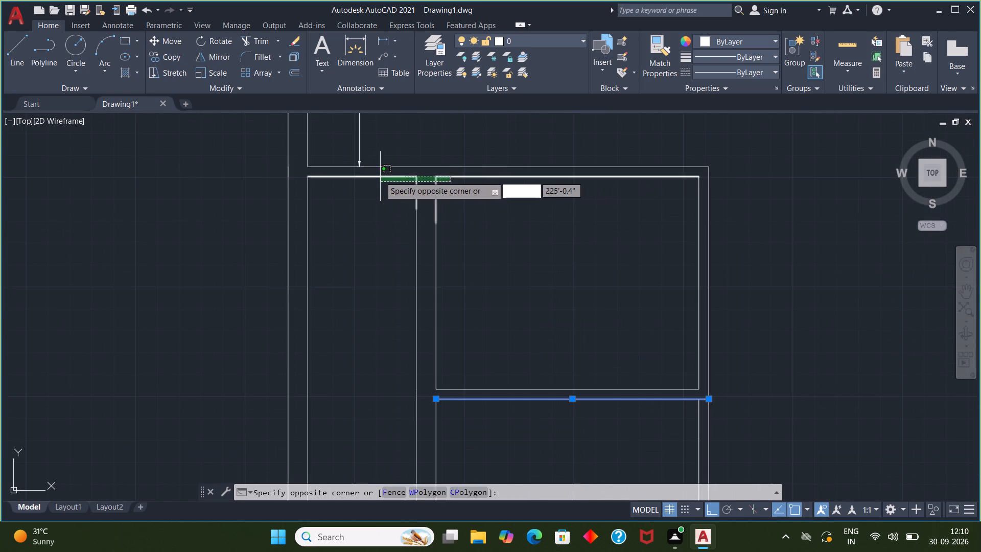
click(380, 176)
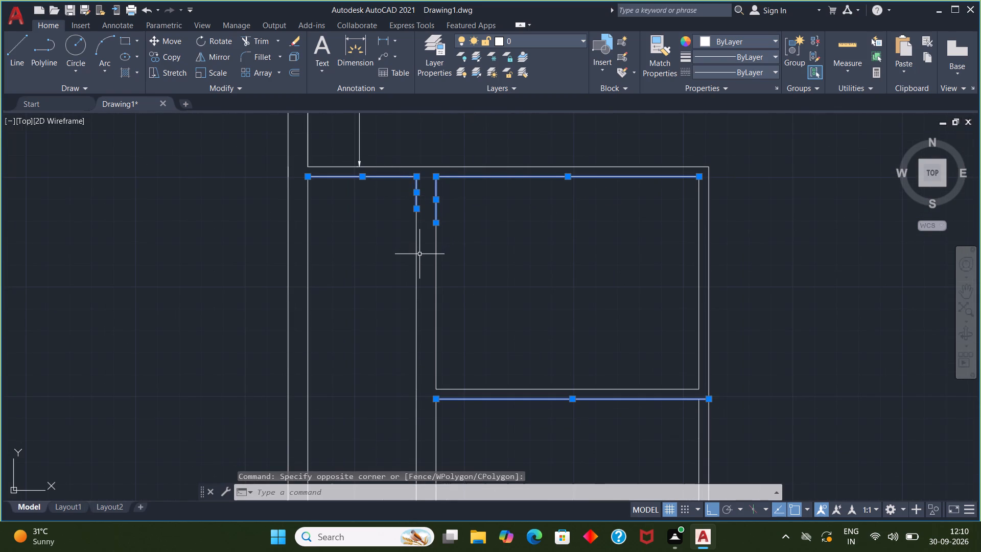
click(417, 256)
click(434, 264)
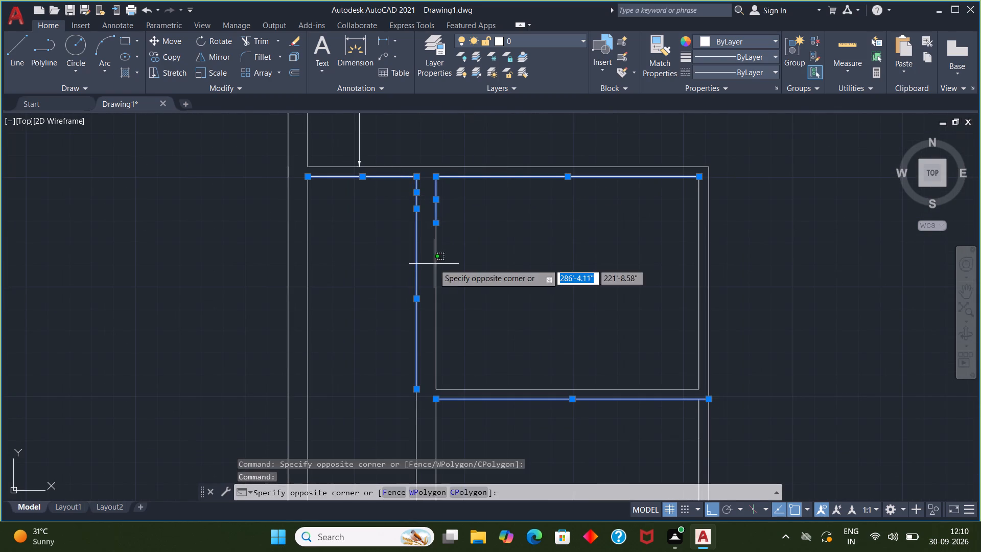
click(435, 264)
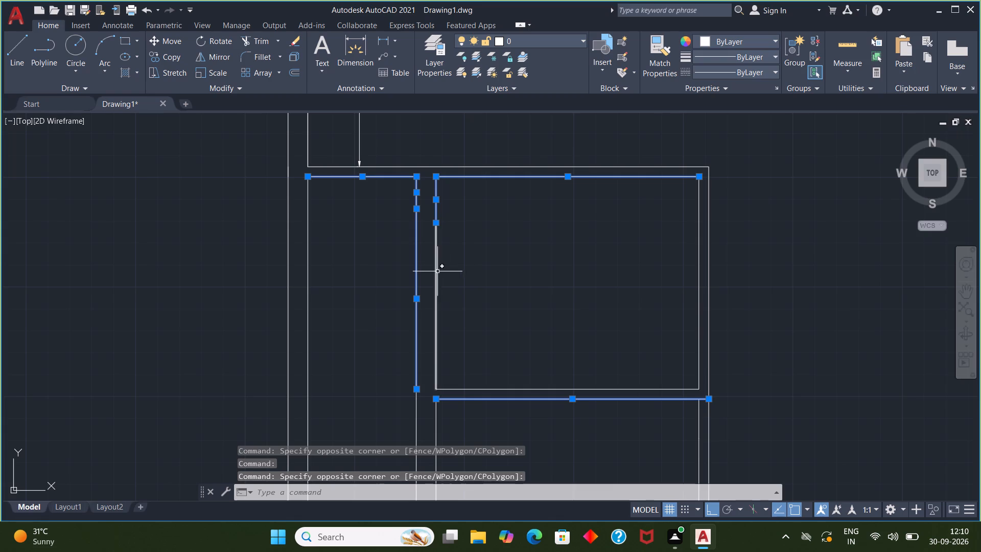
click(437, 271)
click(700, 245)
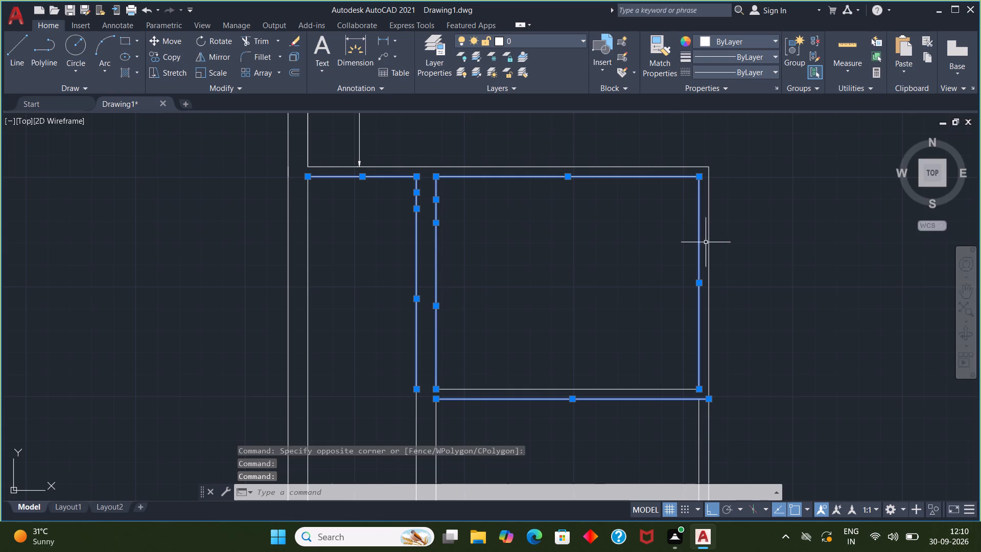
click(708, 239)
scroll(717, 260, down, 1)
middle_drag(784, 298, 783, 297)
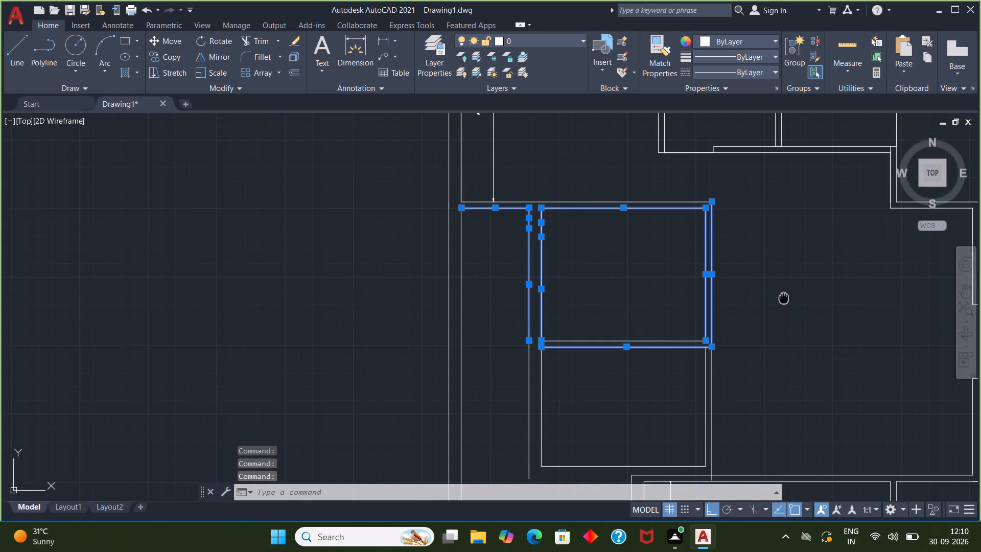
middle_drag(783, 297, 766, 164)
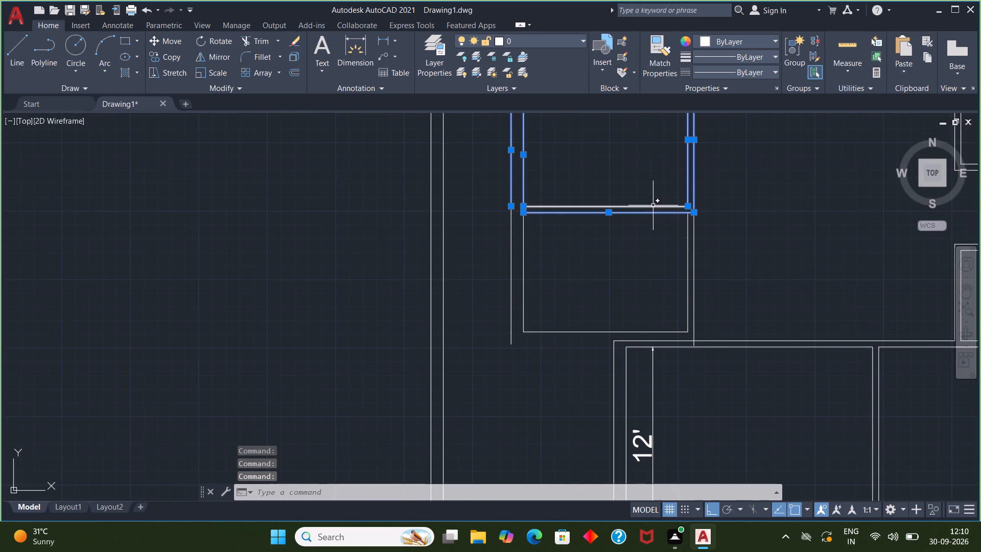
click(653, 205)
click(692, 248)
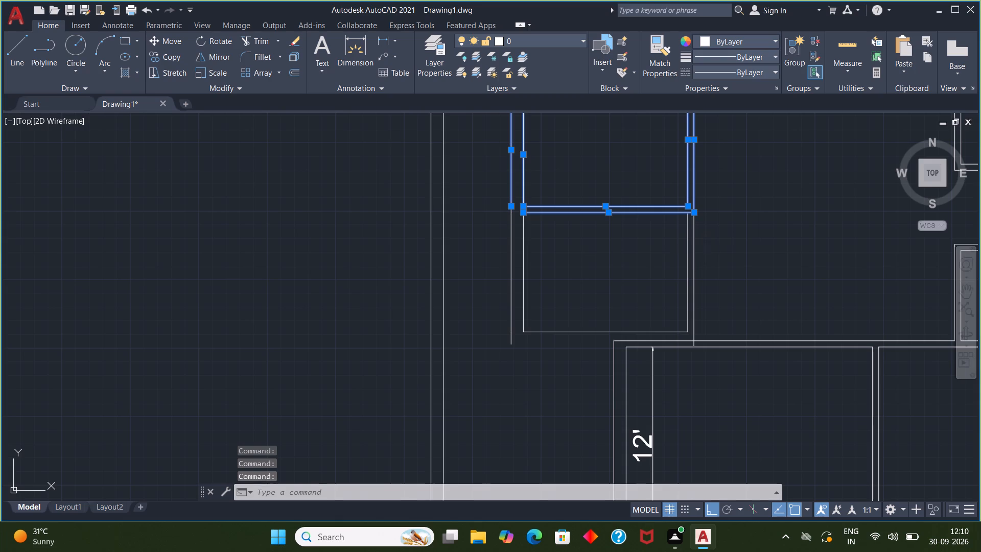
click(687, 258)
click(696, 257)
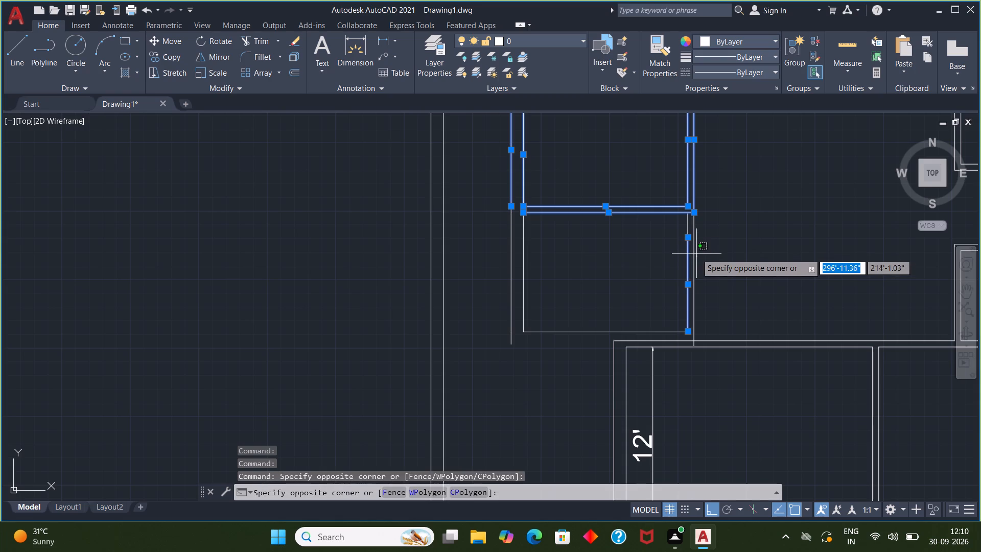
click(695, 252)
click(692, 240)
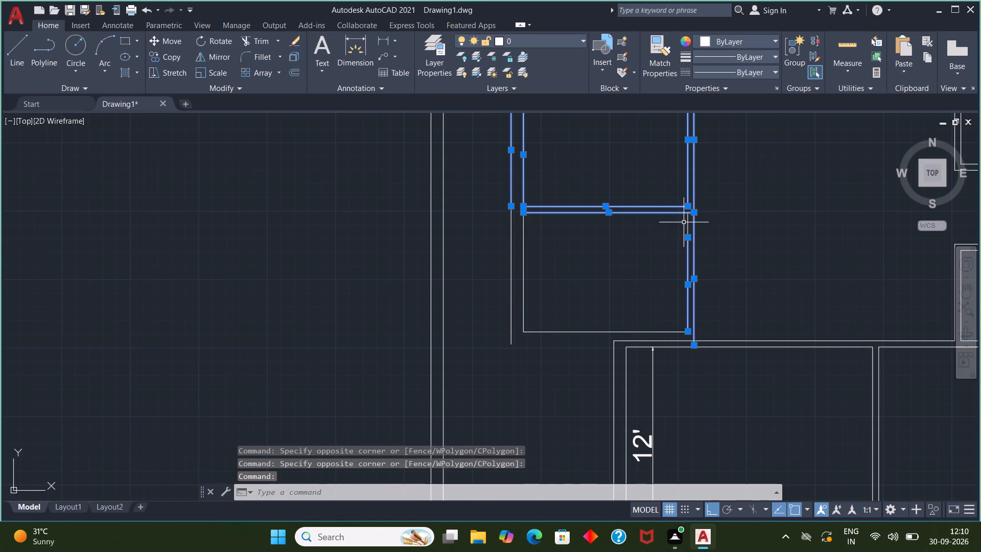
click(687, 219)
click(510, 273)
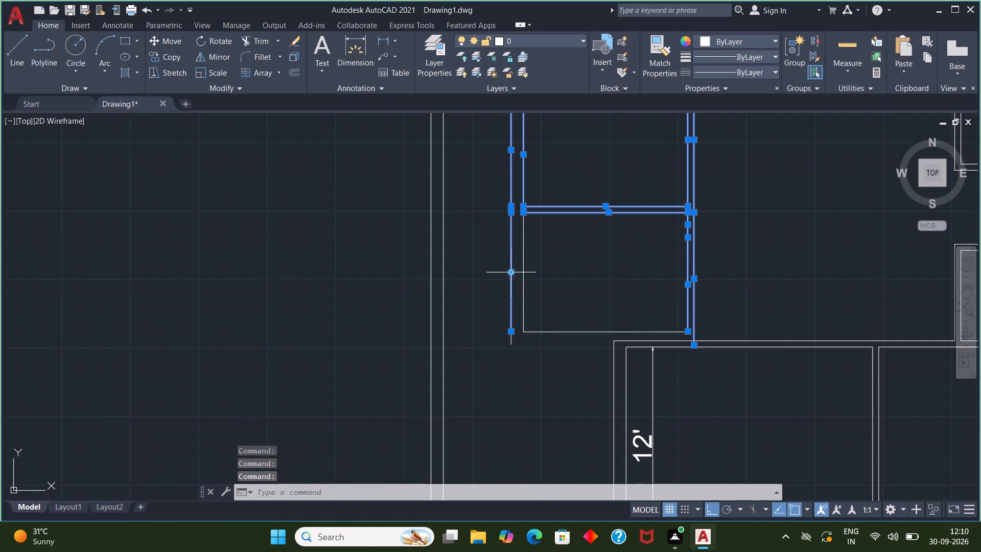
click(520, 268)
click(522, 266)
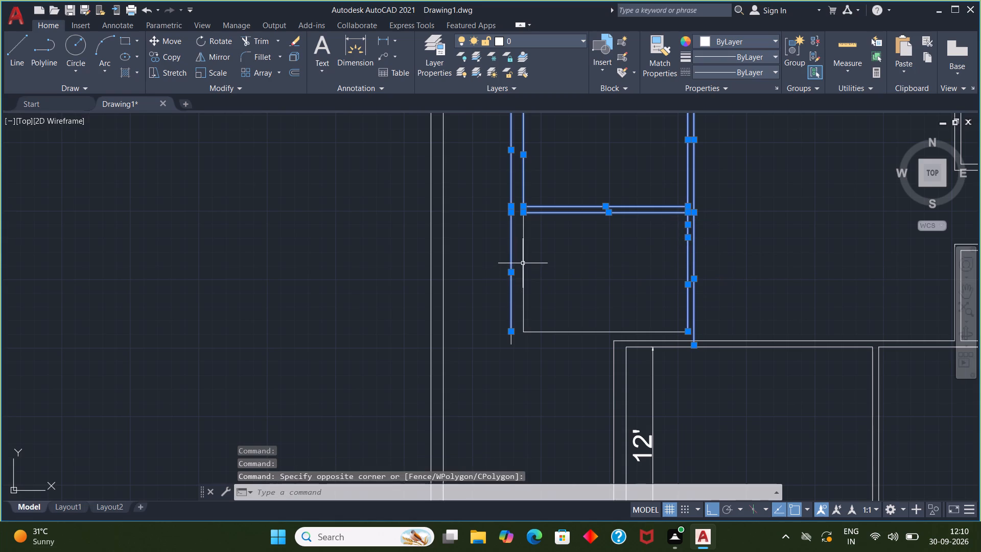
click(523, 261)
key(Delete)
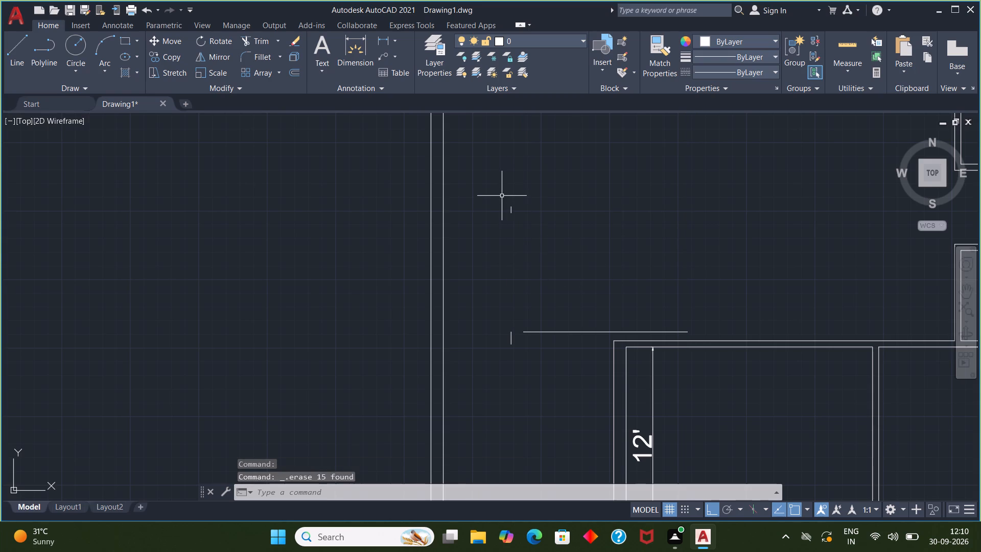
Delete the leftover horizontal line and two short vertical stubs where the lower small west room stood.
drag(500, 188, 723, 314)
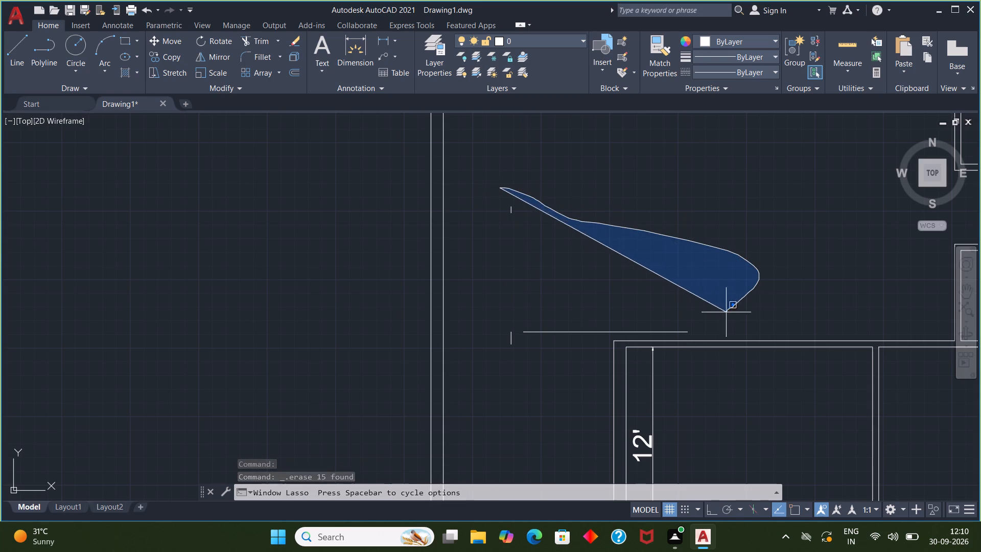
drag(723, 314, 670, 335)
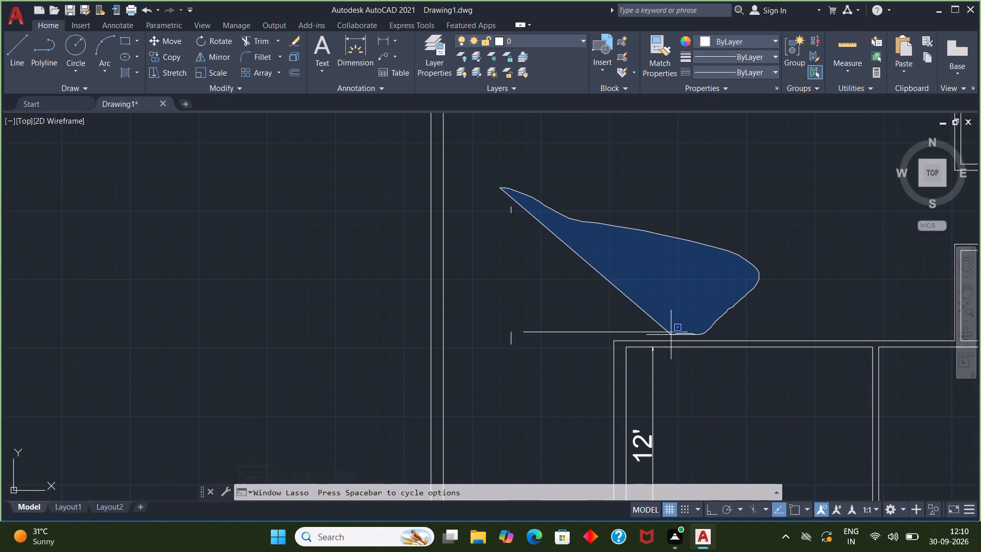
drag(670, 335, 590, 335)
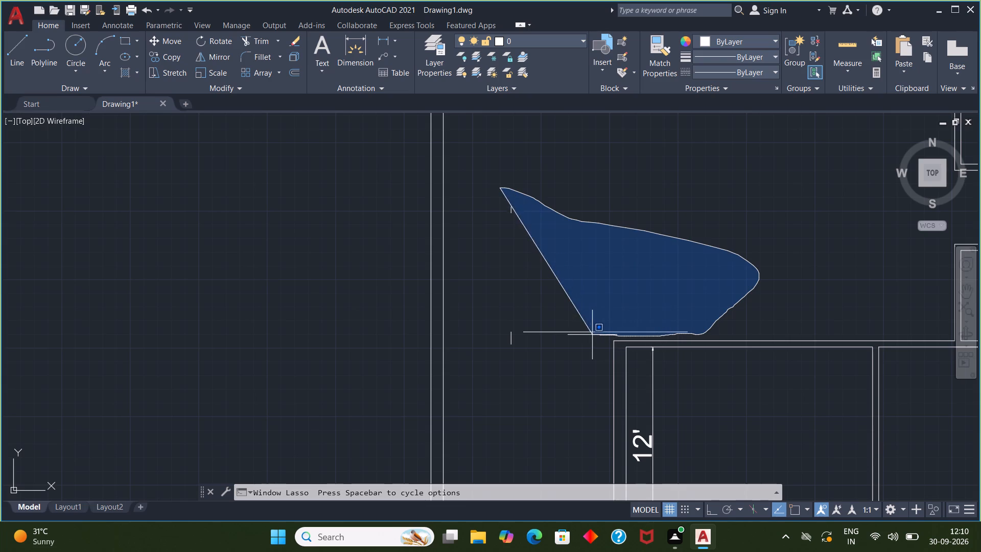
drag(590, 335, 489, 352)
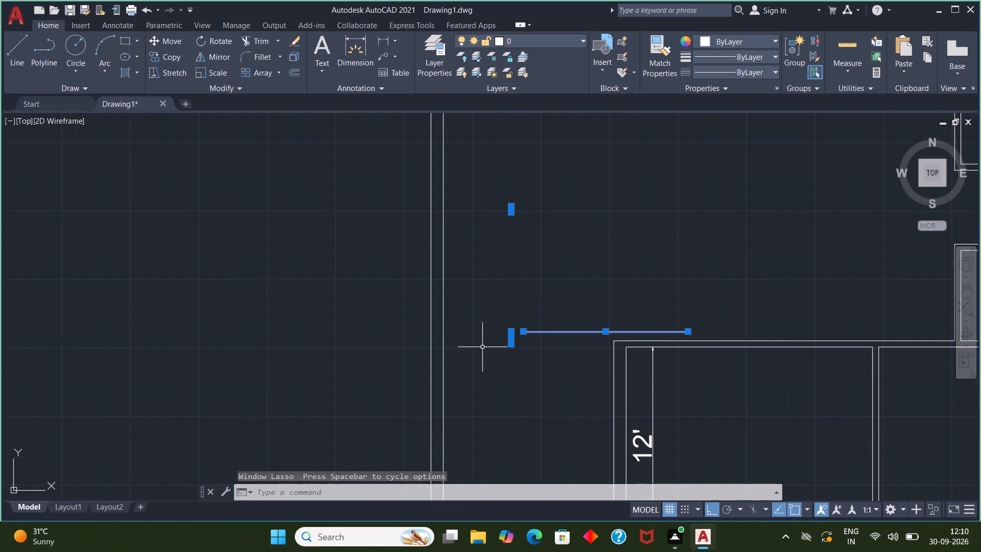
key(Delete)
middle_drag(620, 281, 464, 424)
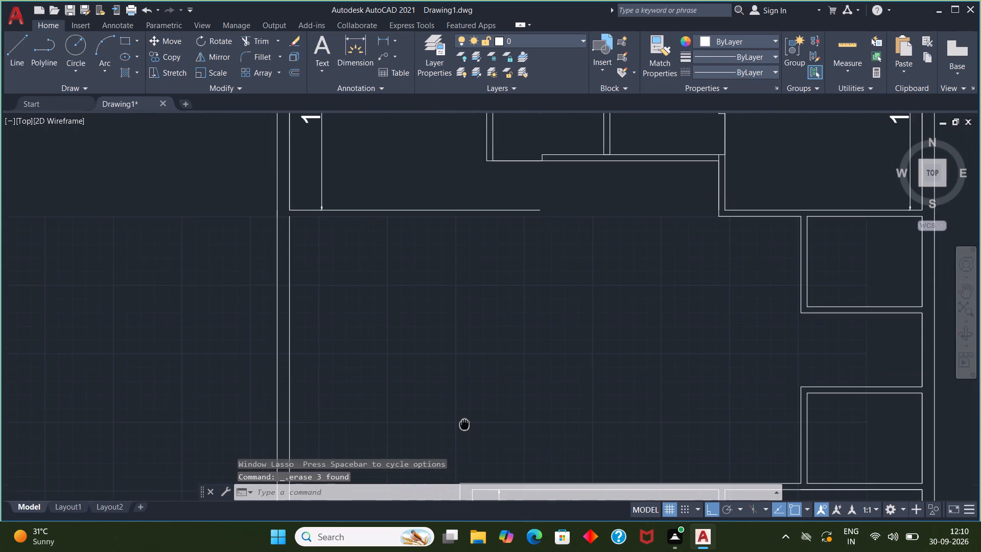
Draw a short line closing the gap in the inner west wall line, just below the upper west room's south wall line.
middle_drag(464, 424, 464, 423)
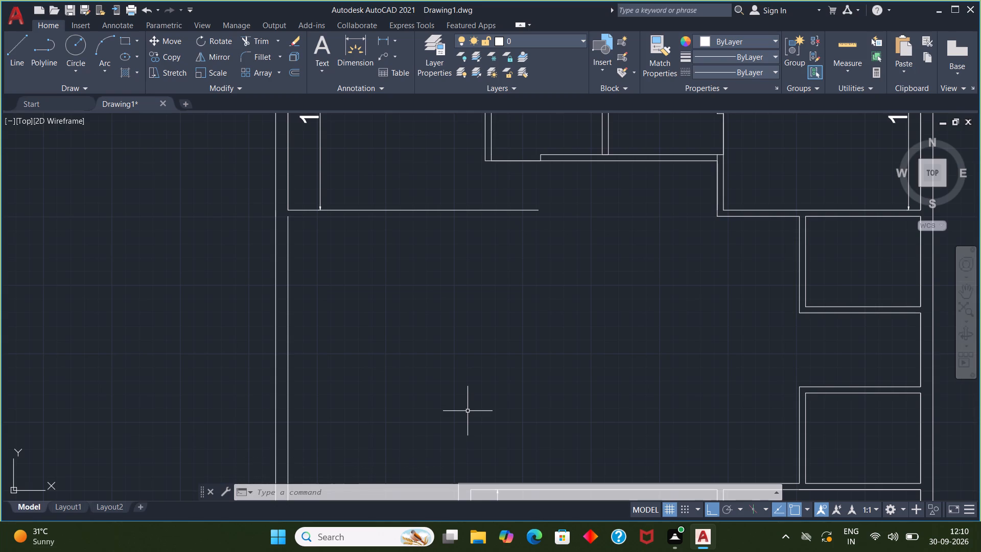
key(l)
key(Return)
click(289, 217)
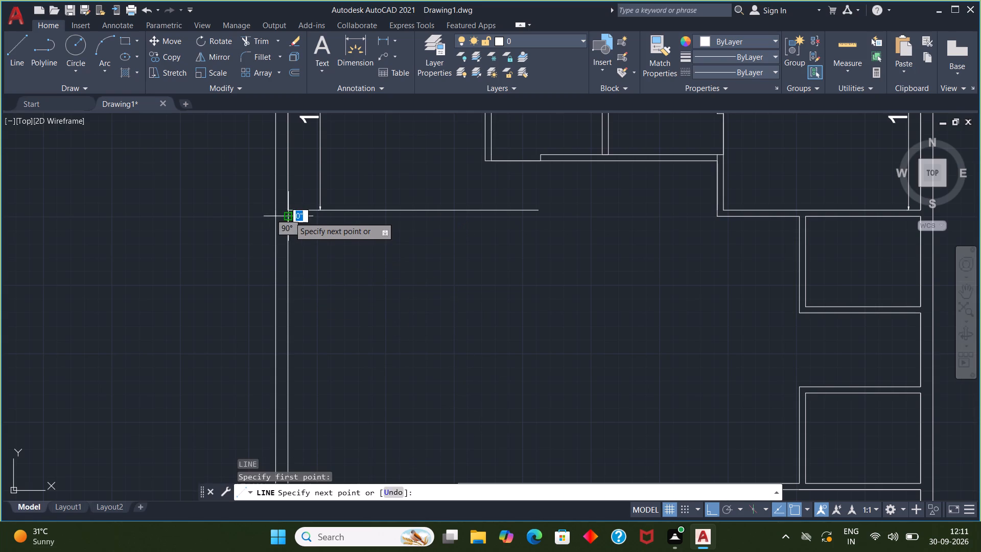
click(287, 211)
key(Escape)
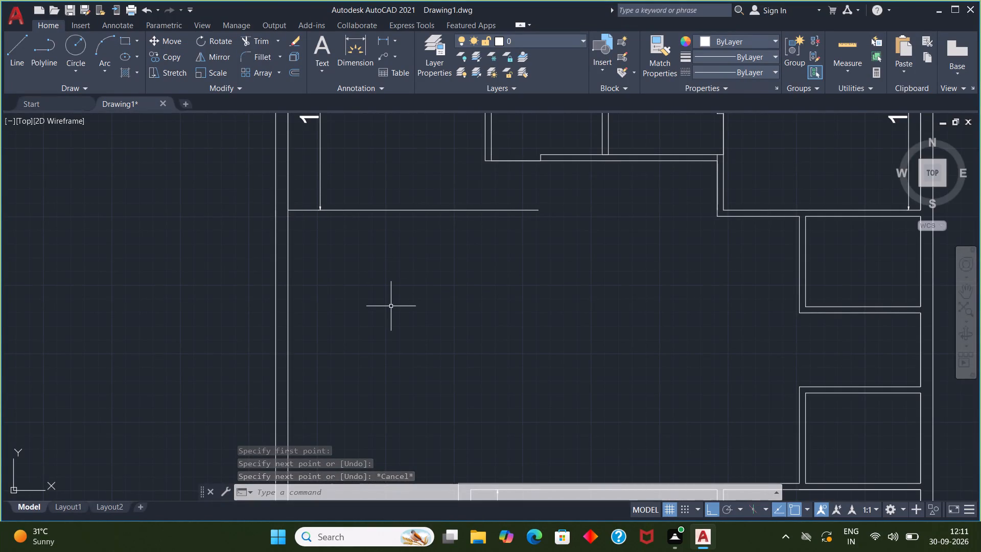
key(Escape)
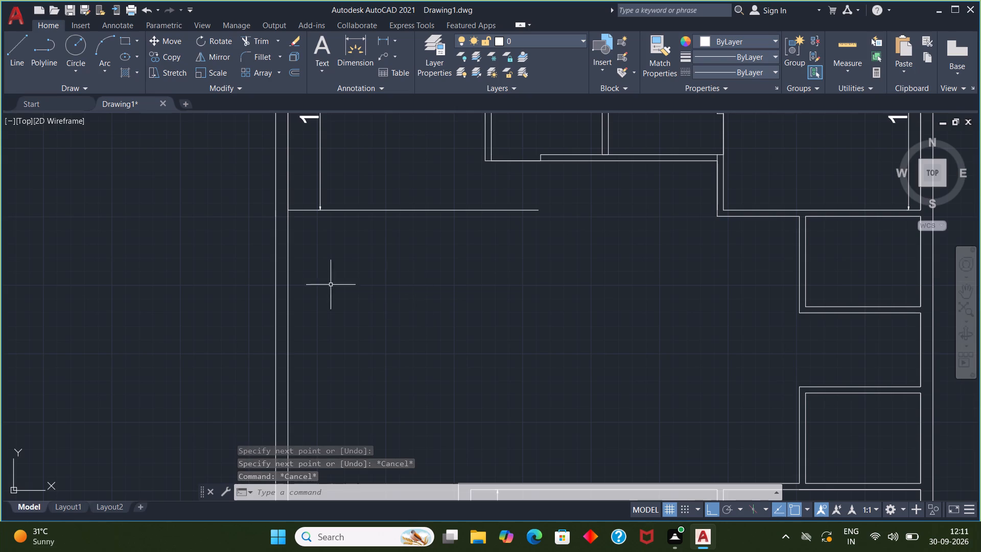
Draw a line from the upper west room's inner southwest corner 4.5" south, with a second segment 4.5" west into the outer wall.
scroll(313, 265, up, 1)
key(l)
key(Return)
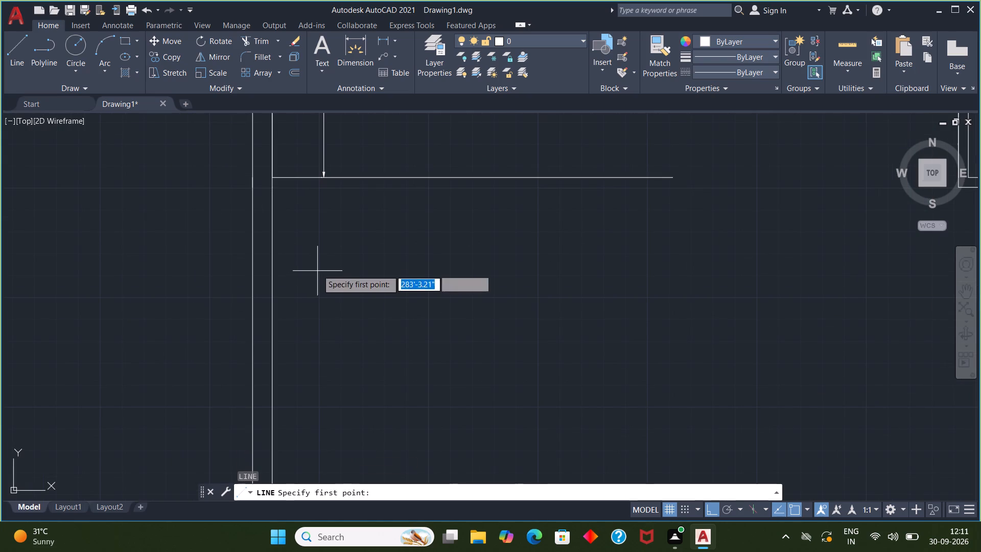
click(272, 178)
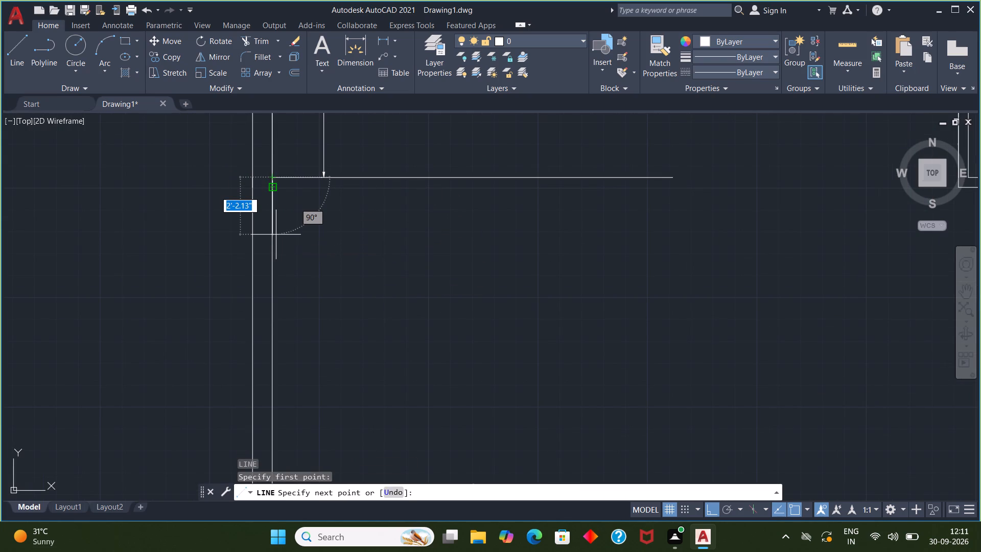
text(4.)
key(5)
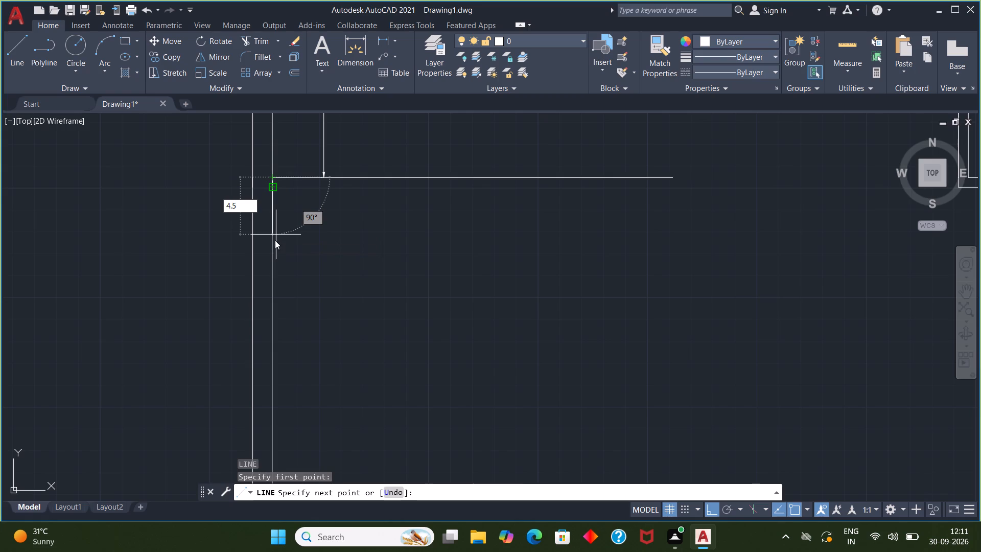
key(shift+quotedbl)
key(Return)
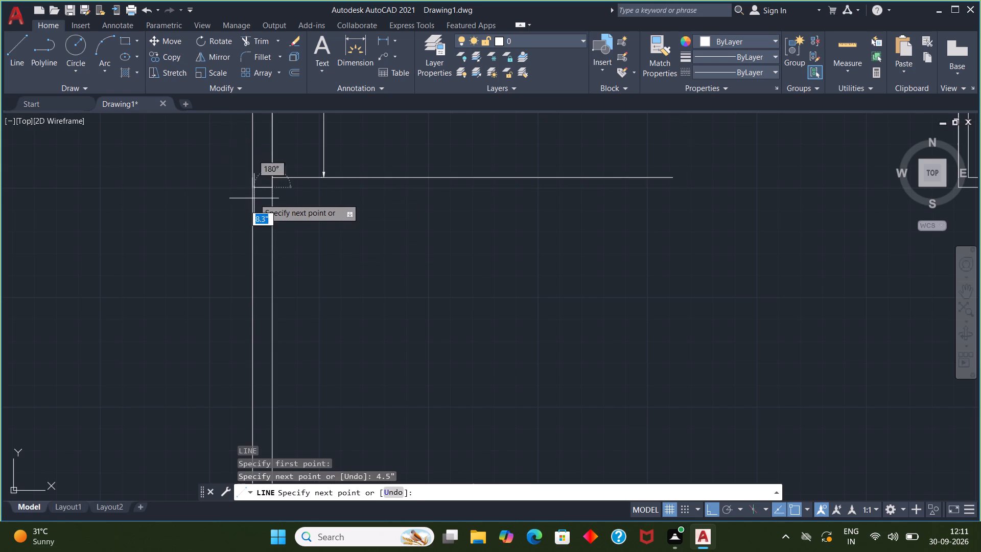
key(4)
text(.5)
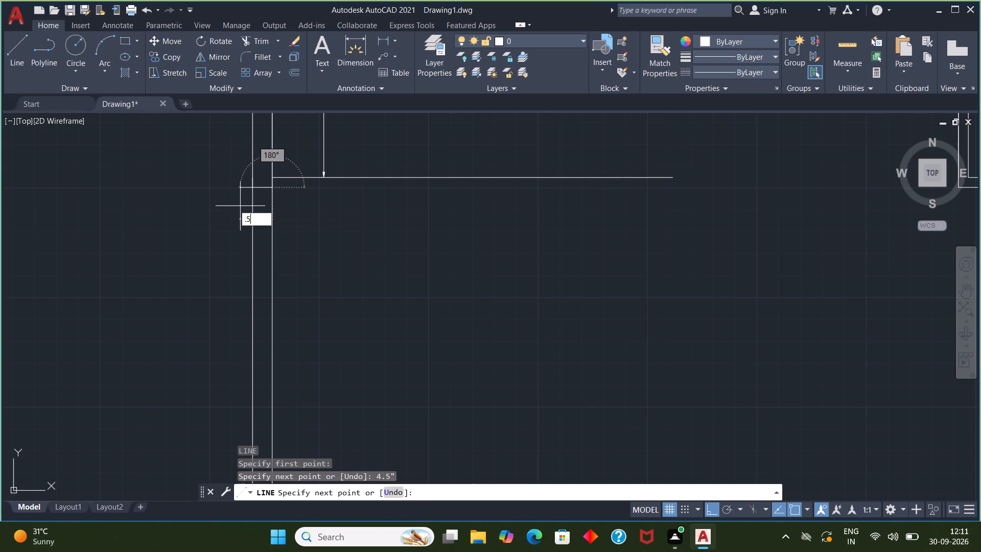
key(shift+quotedbl)
key(BackSpace)
key(BackSpace)
key(BackSpace)
key(4)
key(period)
key(5)
key(shift+quotedbl)
key(Return)
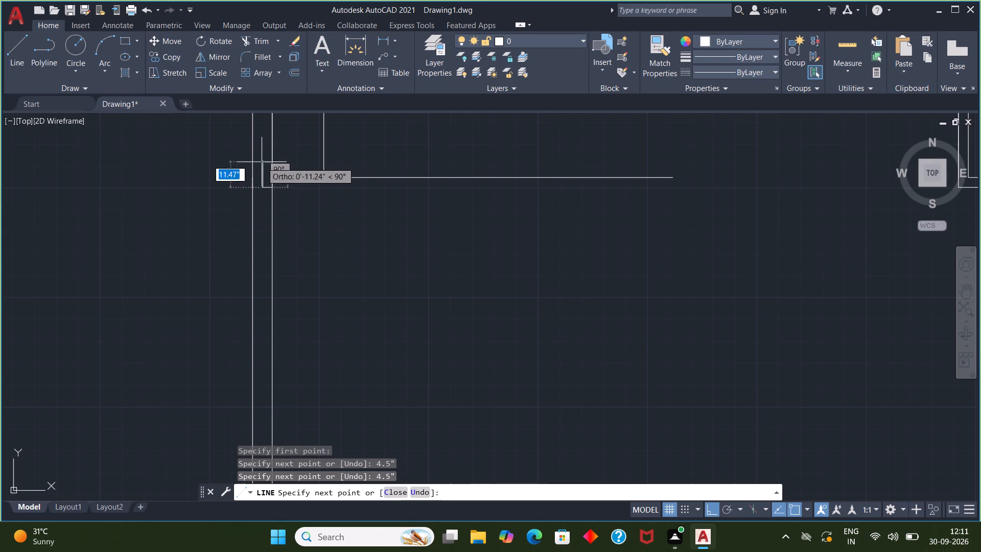
key(Escape)
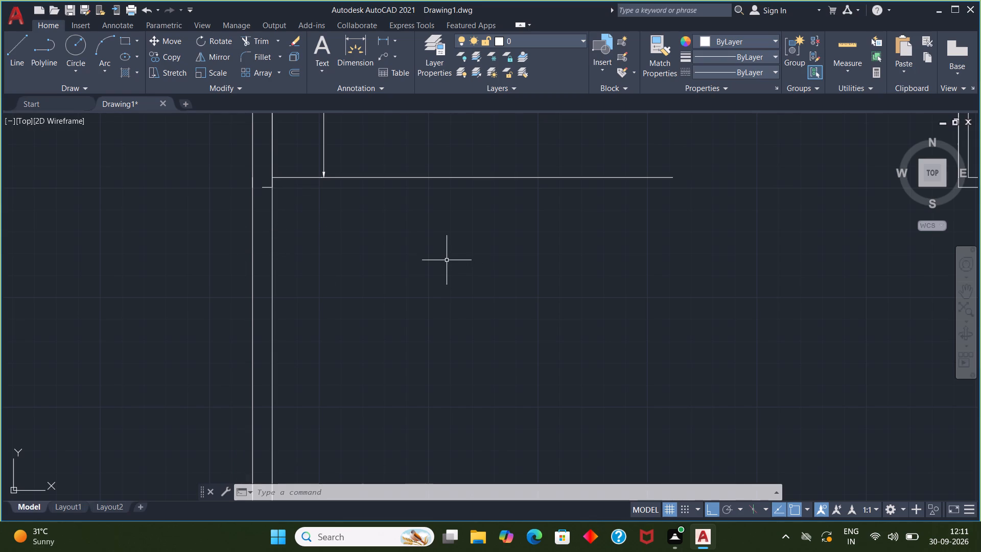
Draw a line from the west end of the 4.5" stub, running 4'6" east and turning 8'1" south.
key(l)
key(Return)
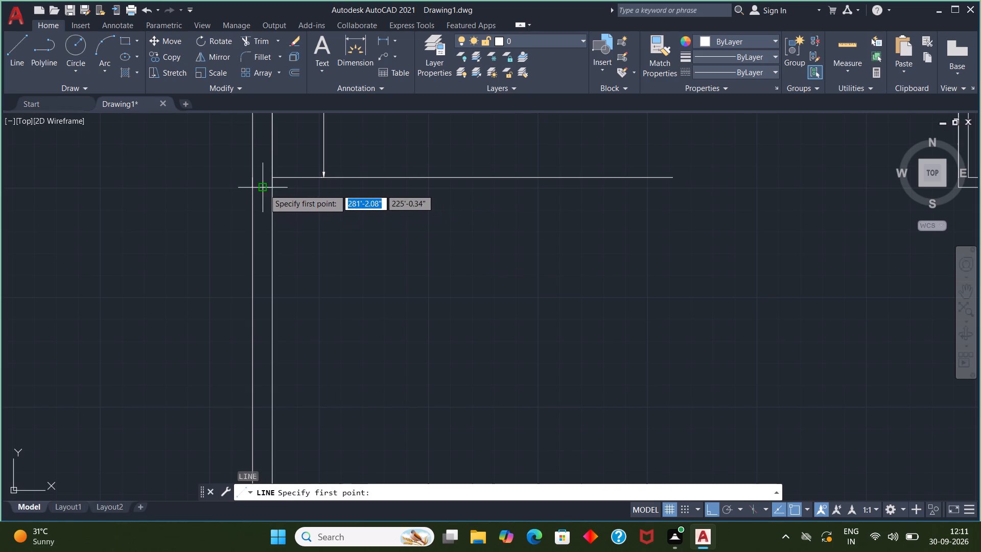
click(264, 189)
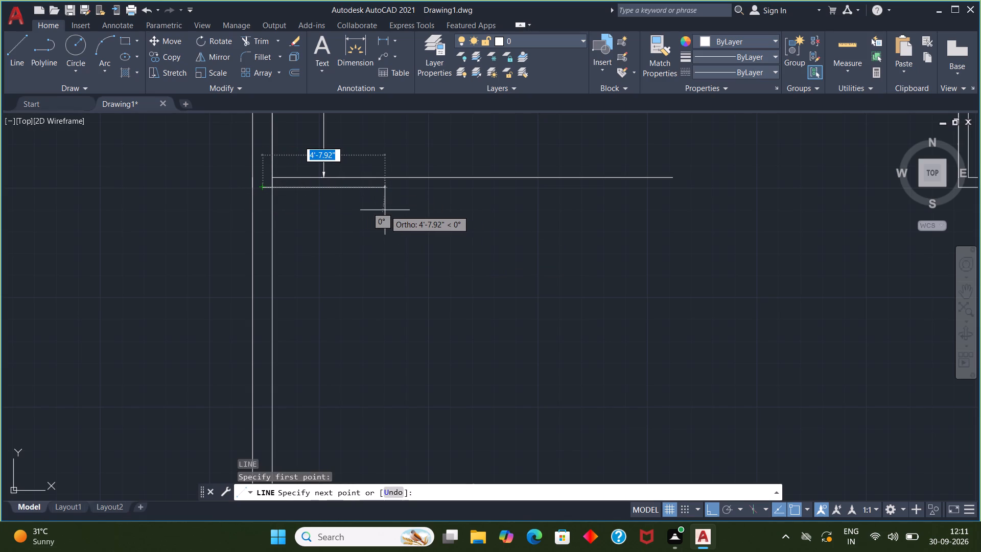
key(4)
text('6)
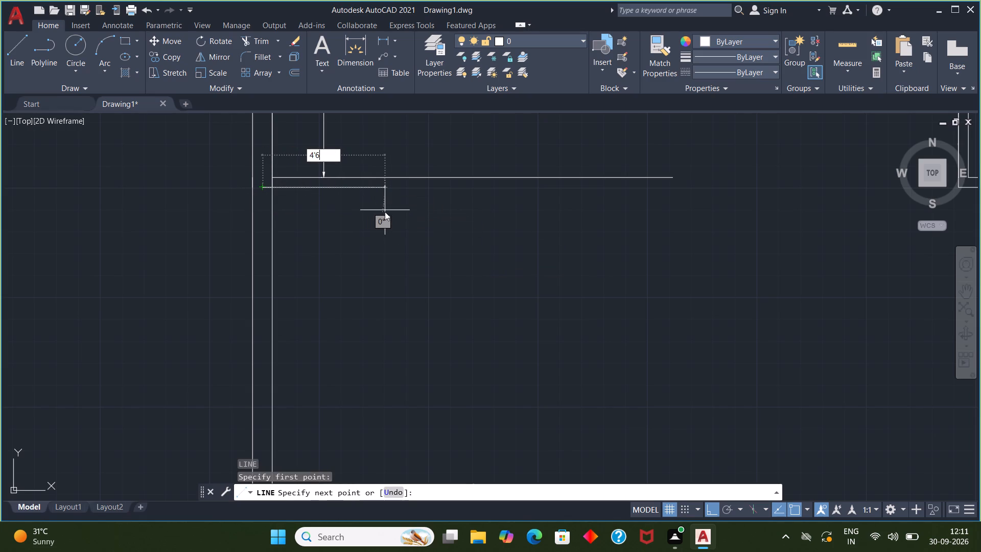
key(shift+quotedbl)
key(Return)
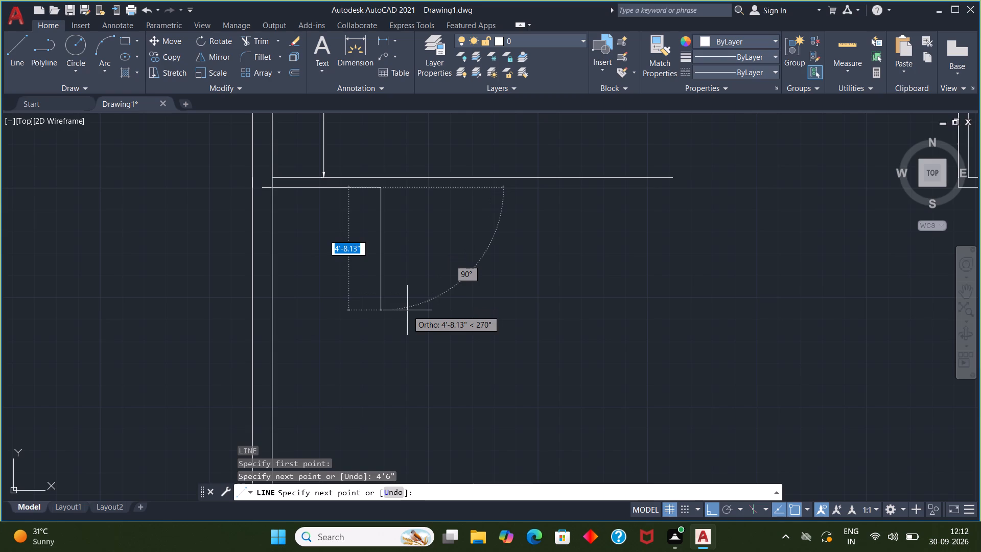
key(8)
text('1")
key(Return)
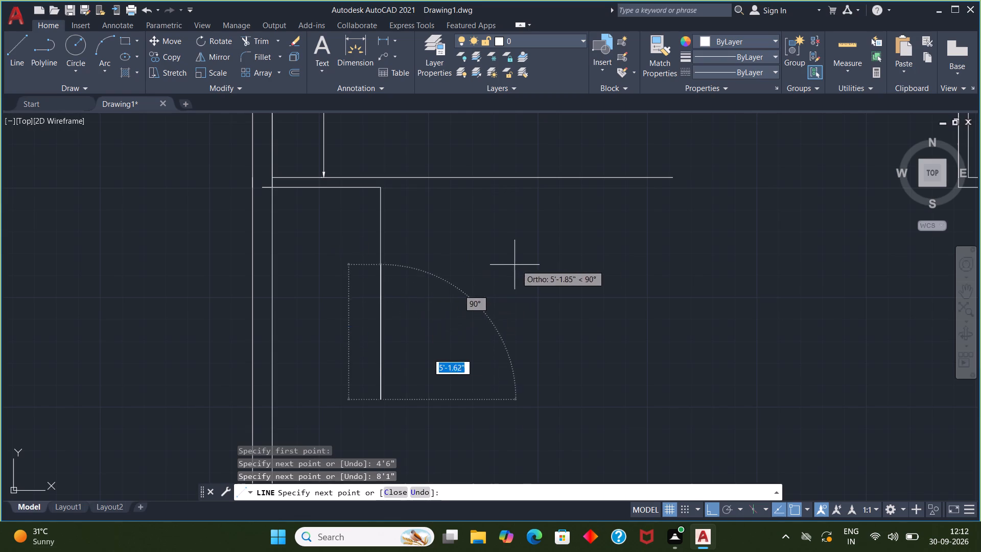
key(Escape)
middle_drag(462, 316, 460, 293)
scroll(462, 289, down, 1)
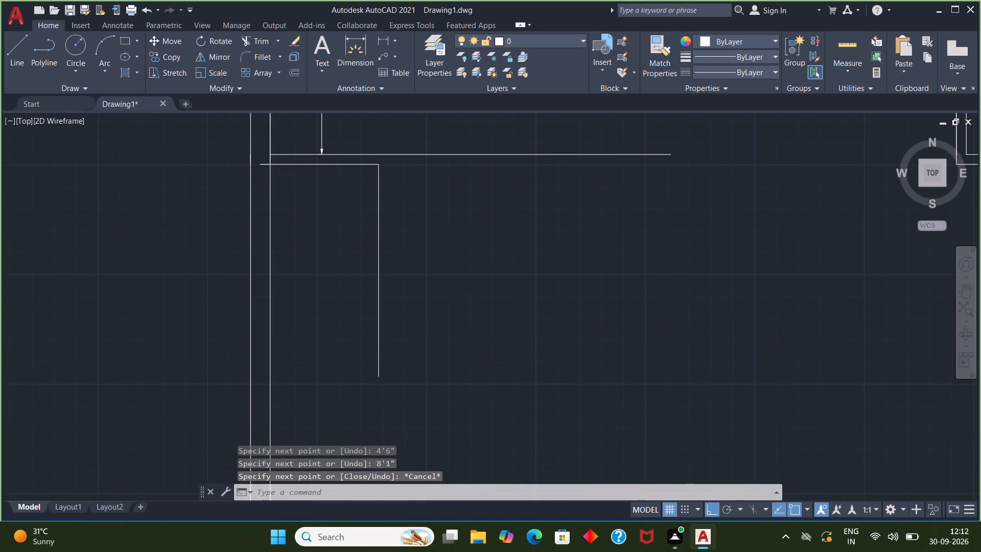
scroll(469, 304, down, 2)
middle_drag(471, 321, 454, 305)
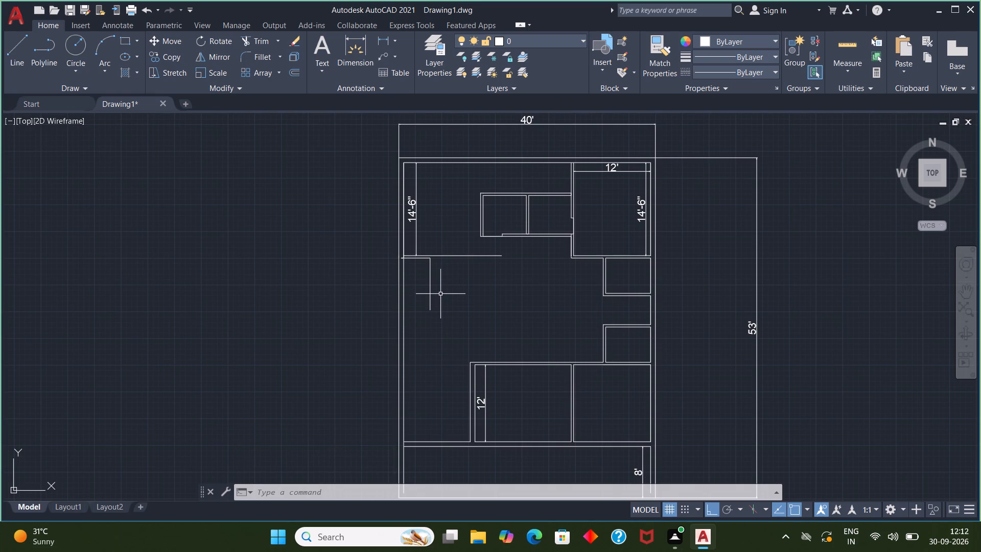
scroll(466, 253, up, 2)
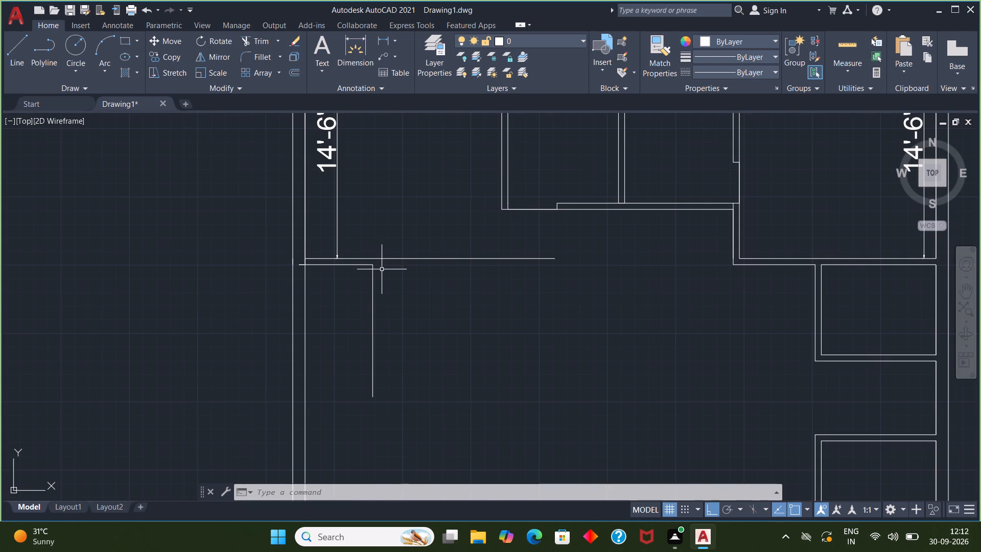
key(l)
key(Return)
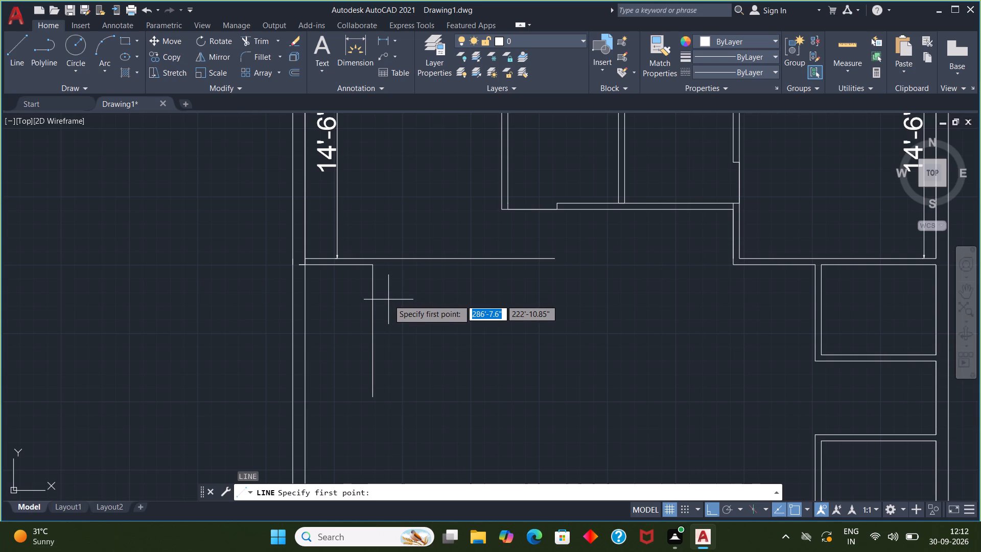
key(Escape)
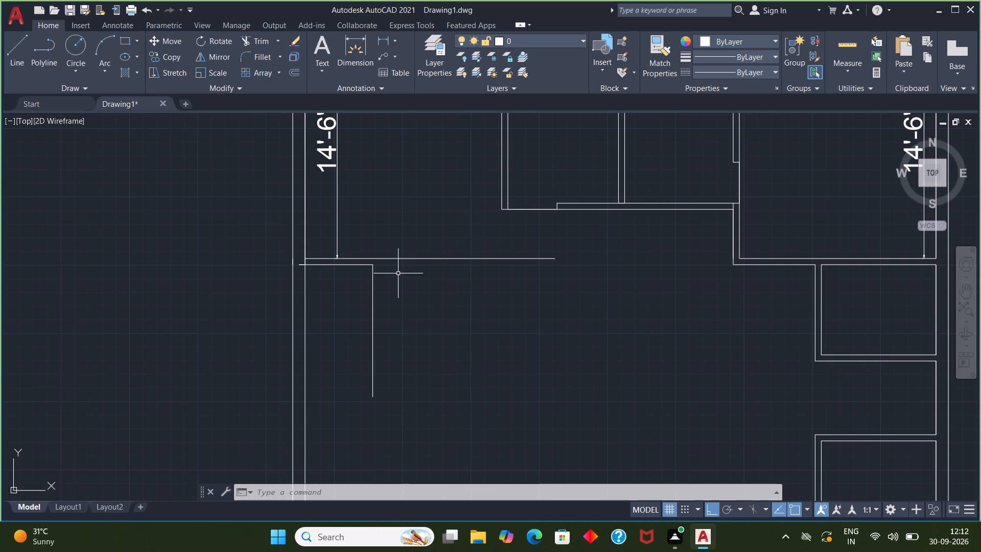
Draw a vertical line from the corner of the 4'6" and 8'1" segments north across the upper room's south wall line.
key(l)
key(Return)
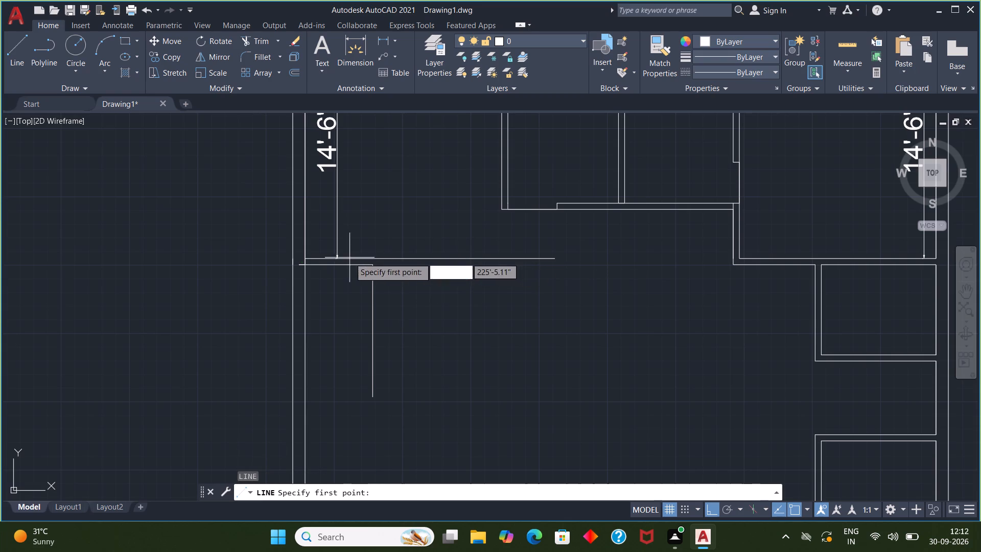
click(372, 265)
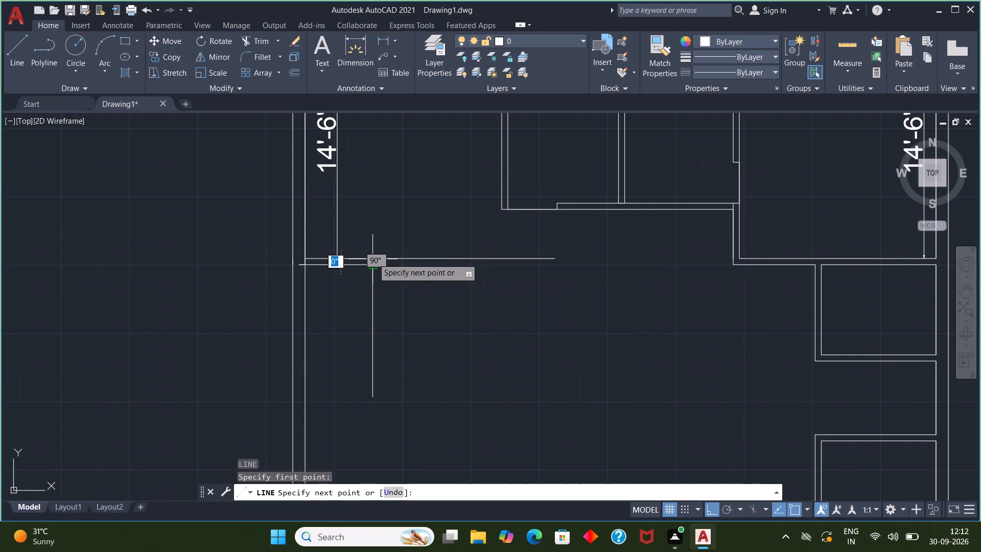
click(382, 216)
key(Escape)
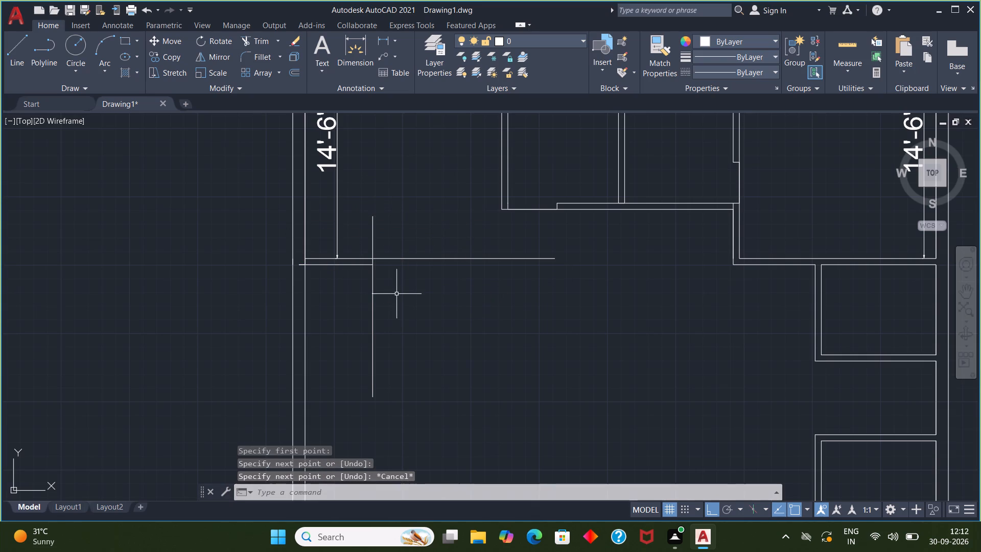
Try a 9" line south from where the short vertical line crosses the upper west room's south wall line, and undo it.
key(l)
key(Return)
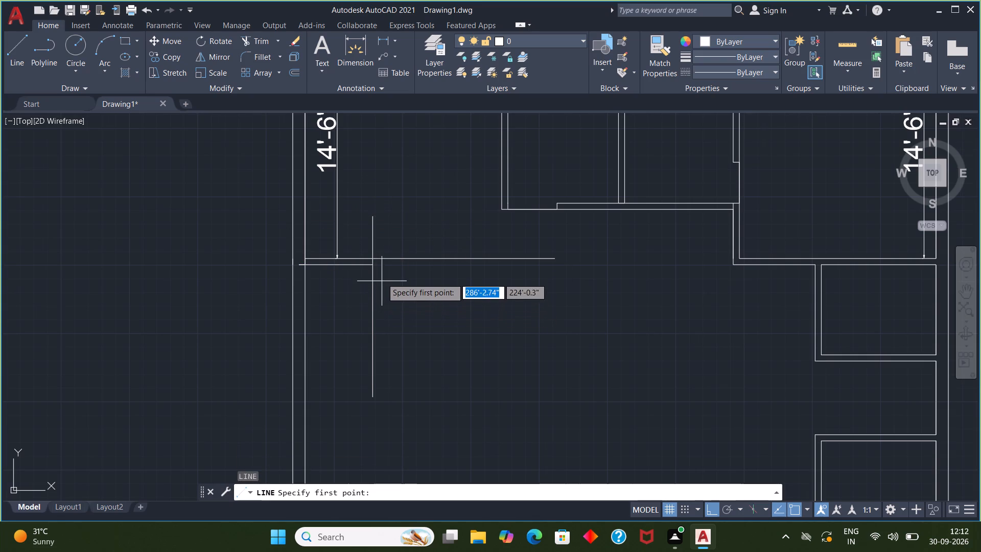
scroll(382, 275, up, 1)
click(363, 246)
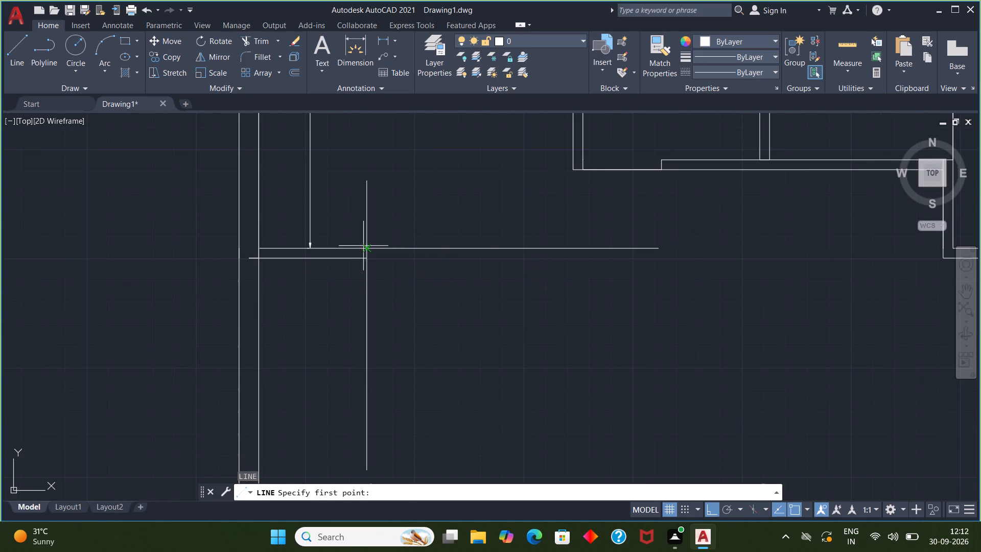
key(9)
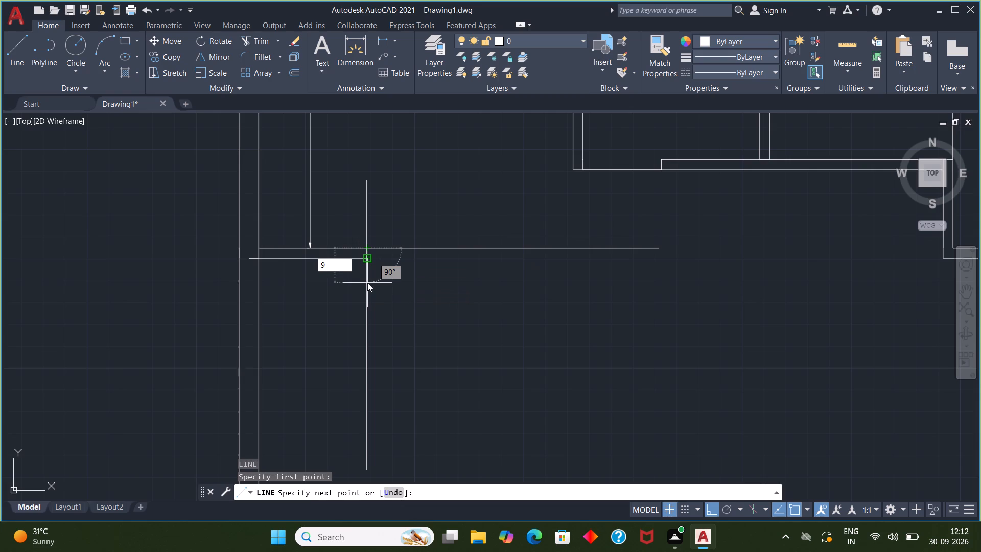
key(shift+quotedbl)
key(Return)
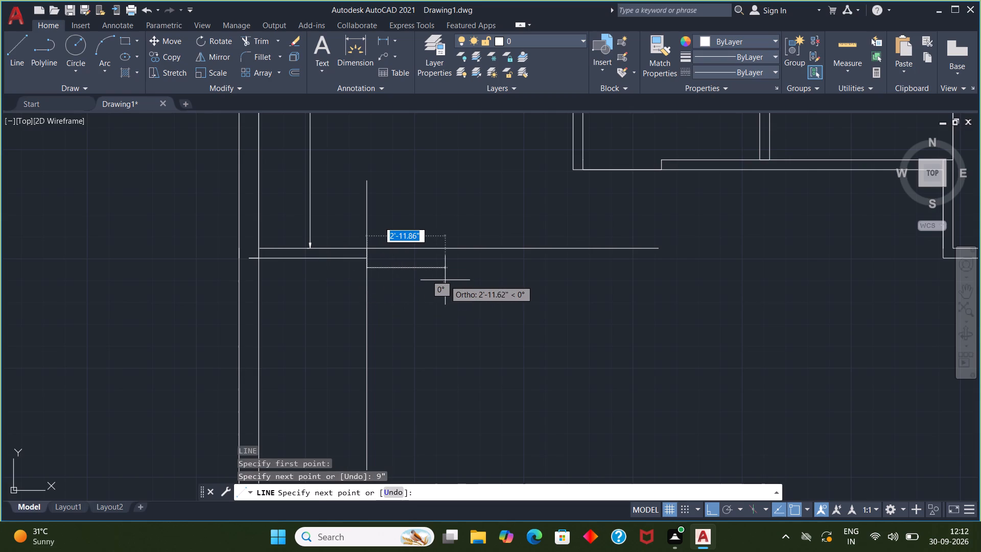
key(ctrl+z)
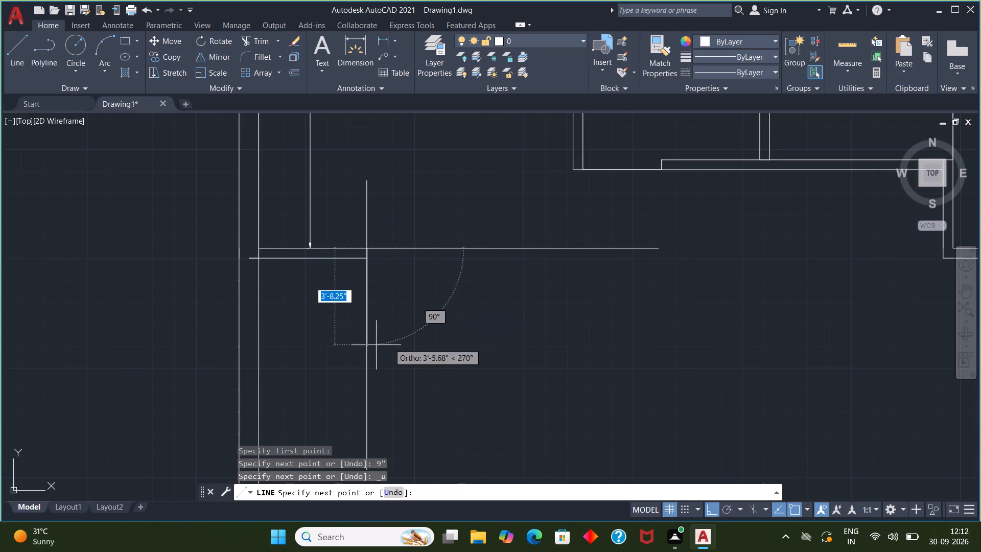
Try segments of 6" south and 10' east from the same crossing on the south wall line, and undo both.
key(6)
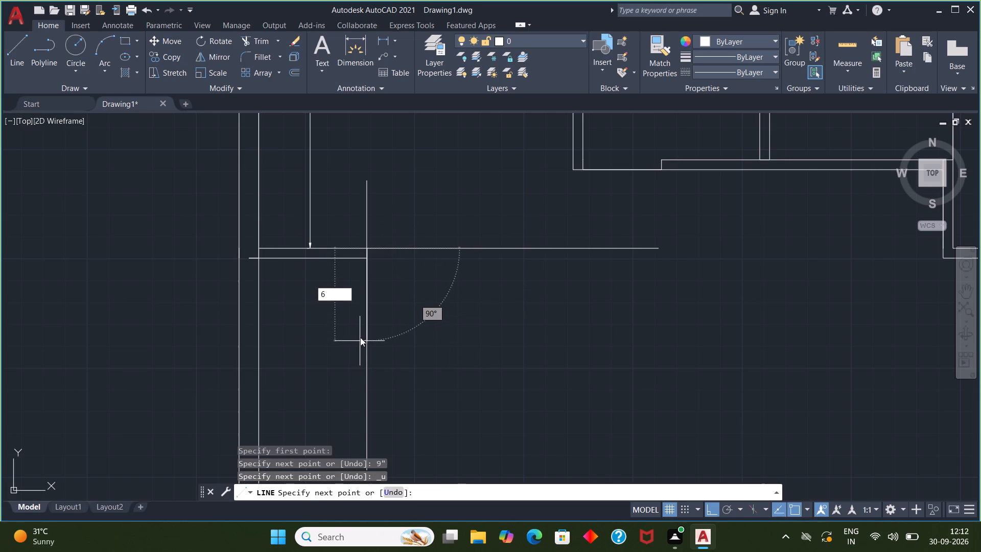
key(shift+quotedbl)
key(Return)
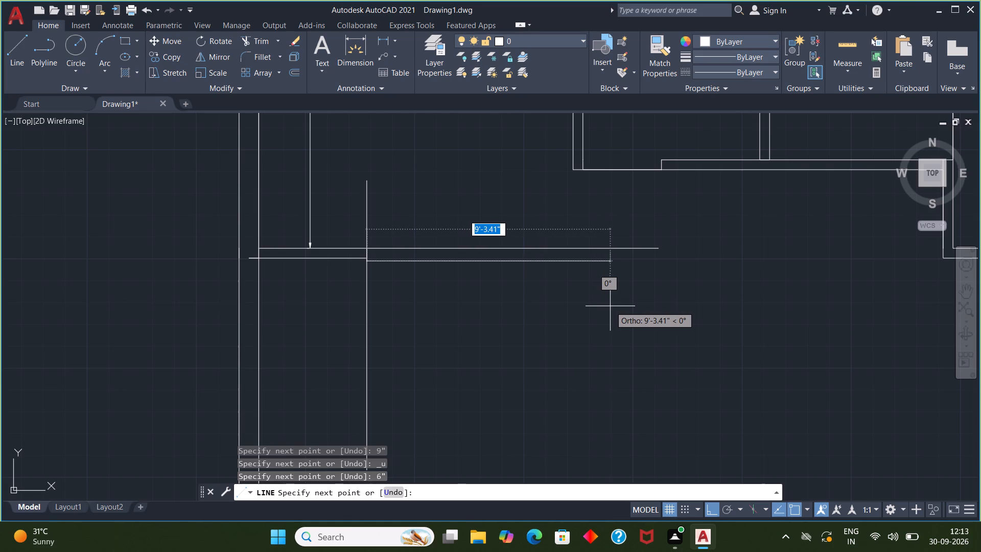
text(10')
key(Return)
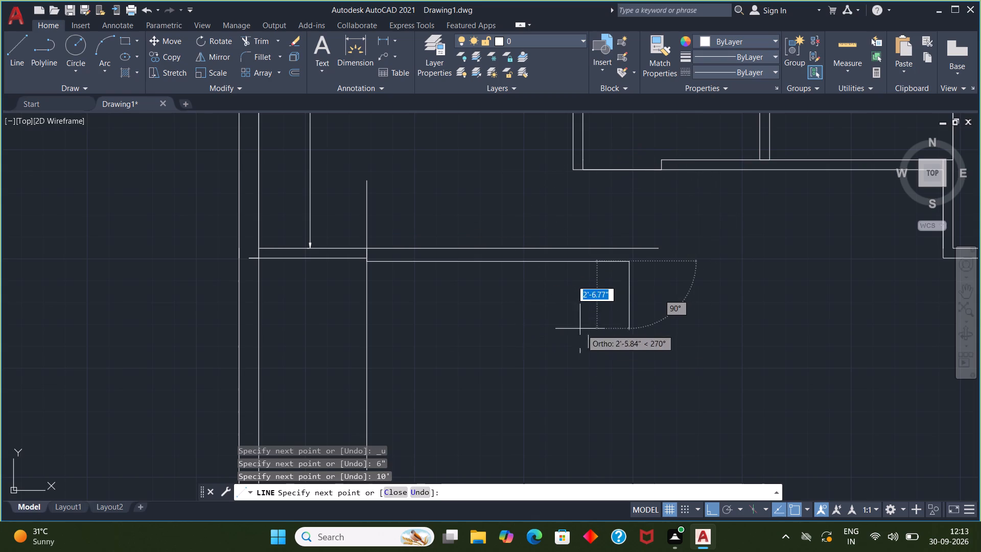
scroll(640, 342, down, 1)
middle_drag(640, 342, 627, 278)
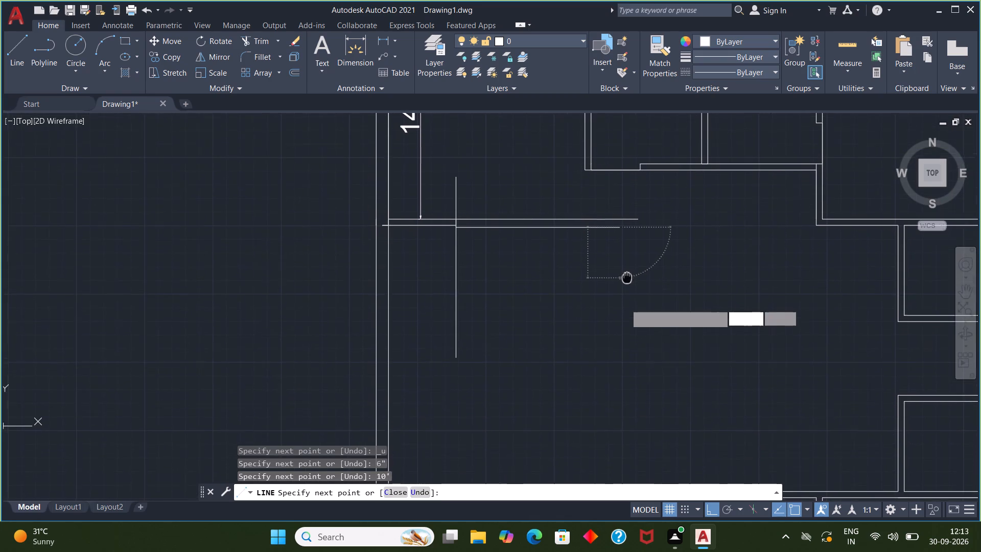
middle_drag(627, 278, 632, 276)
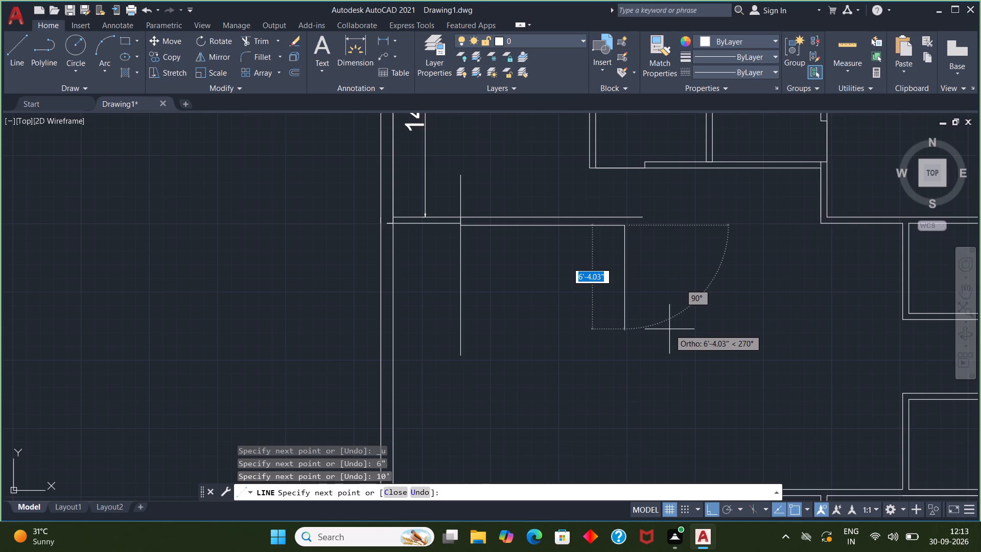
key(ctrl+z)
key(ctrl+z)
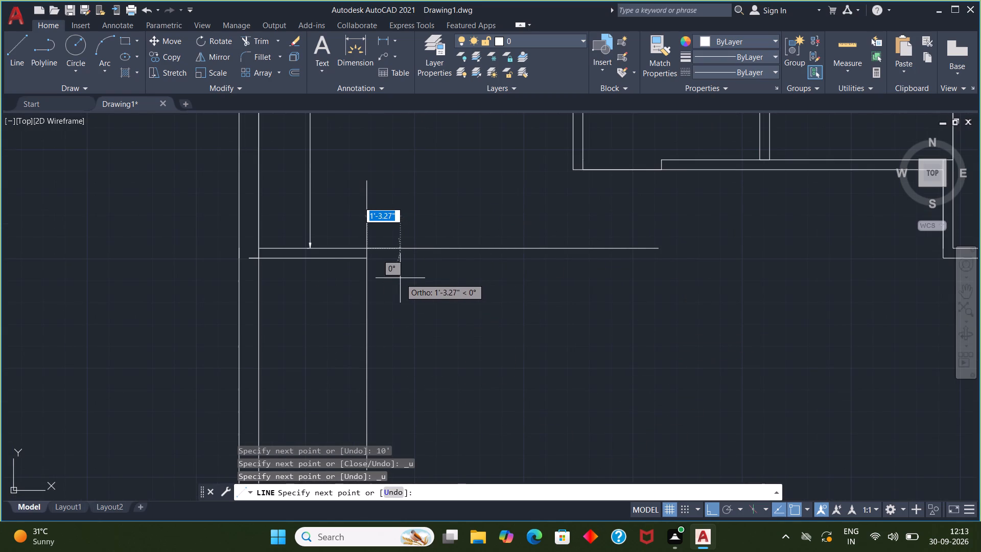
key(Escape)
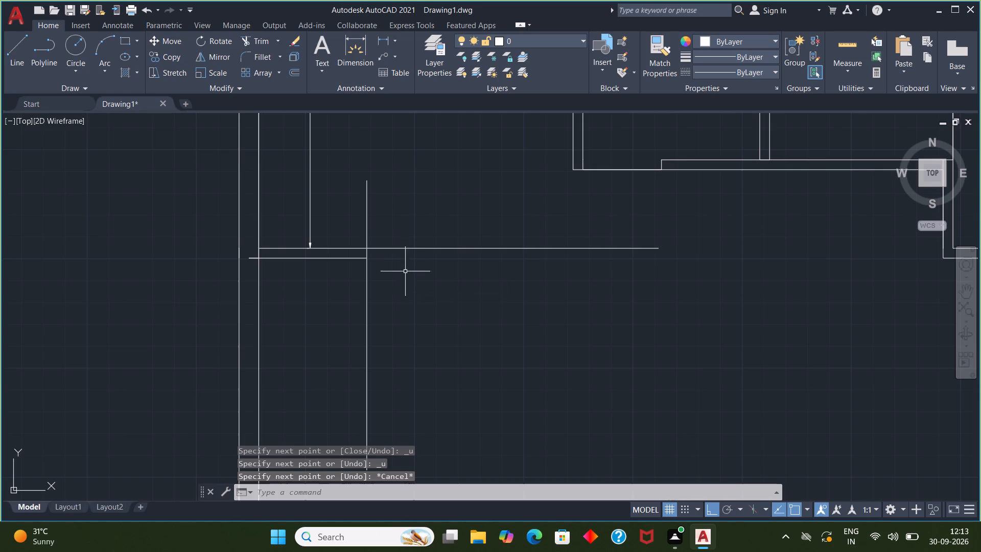
Delete the short vertical line running north from the 4'6" and 8'1" corner across the south wall line.
click(364, 219)
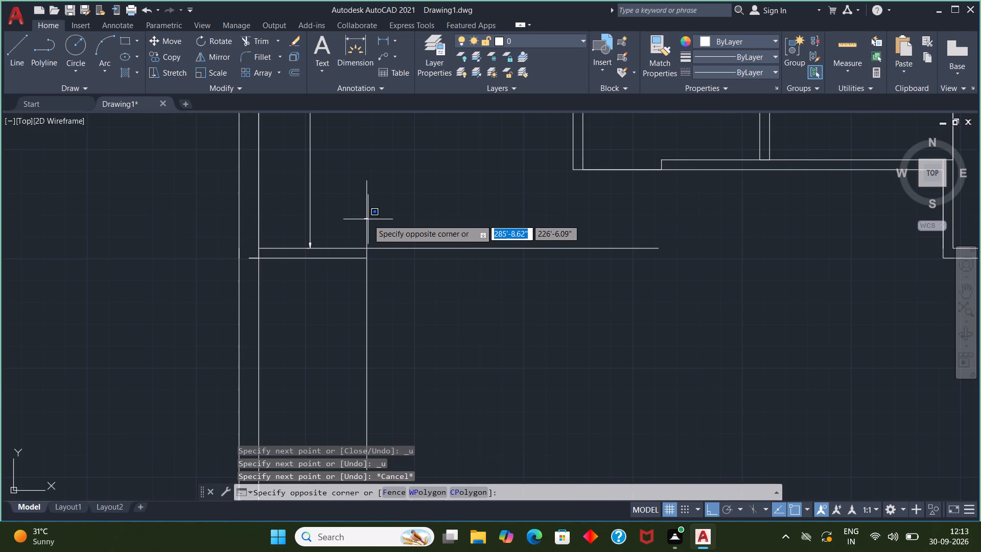
click(368, 219)
click(367, 221)
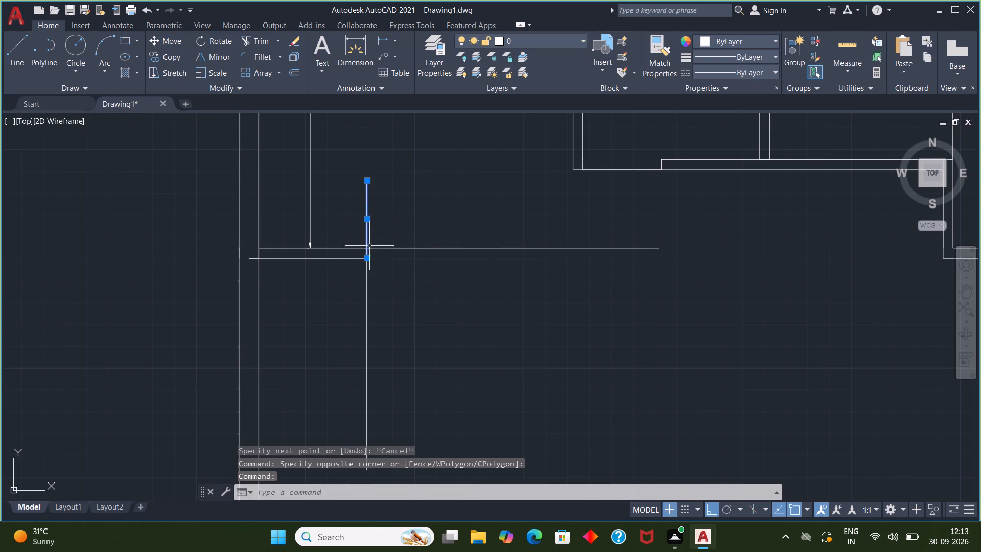
key(Delete)
Draw a line from the corner of the 4'6" and 8'1" segments, running 9" east and turning a short distance south.
scroll(376, 267, up, 2)
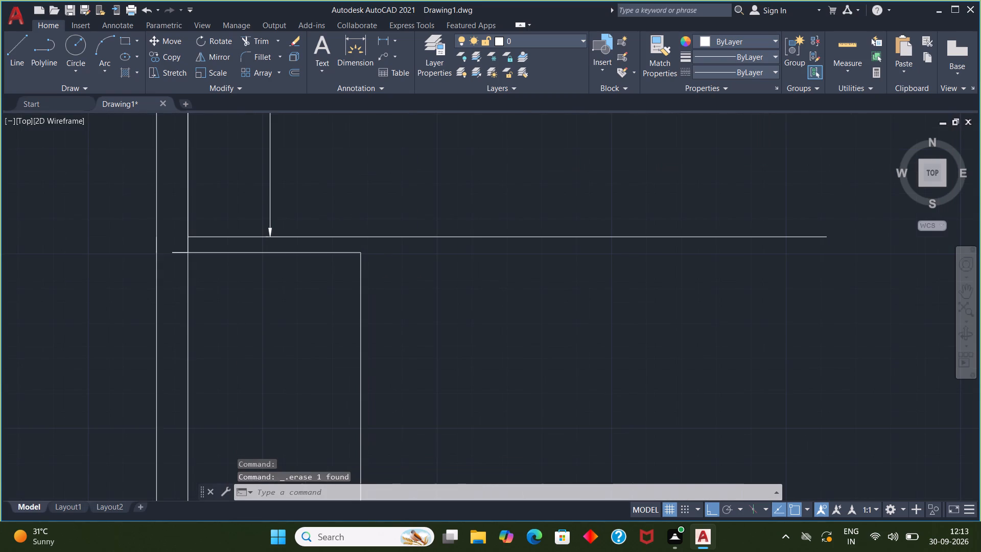
key(l)
key(Return)
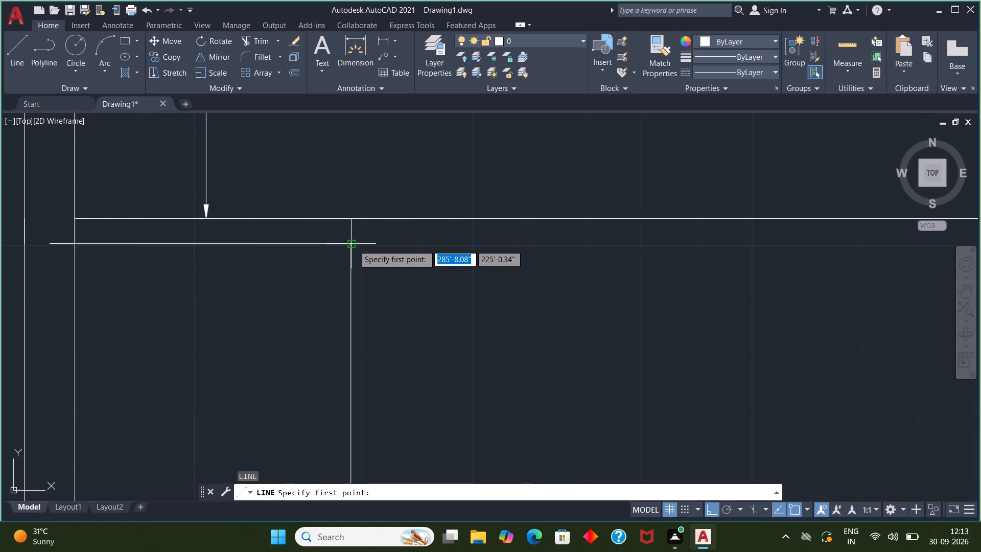
click(354, 245)
key(9)
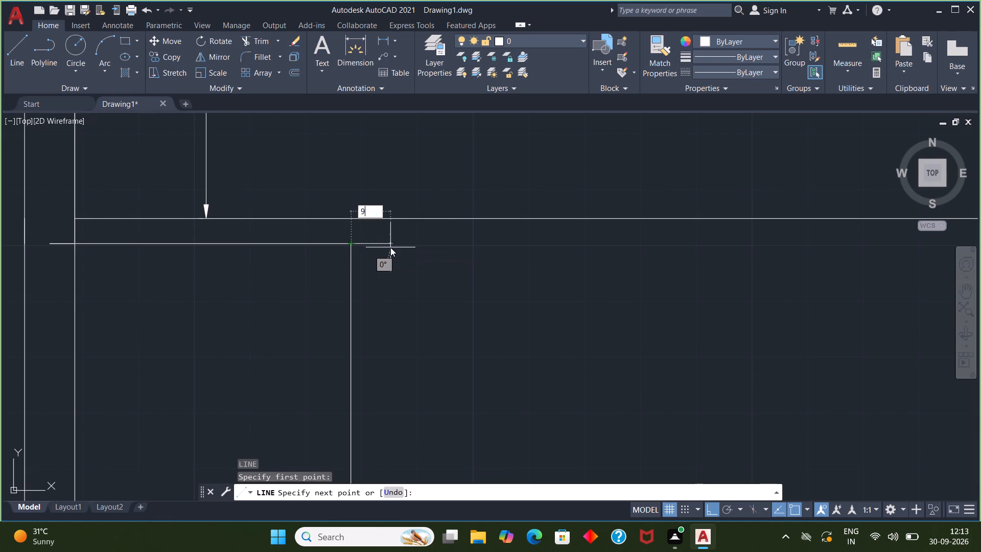
key(shift+quotedbl)
key(Return)
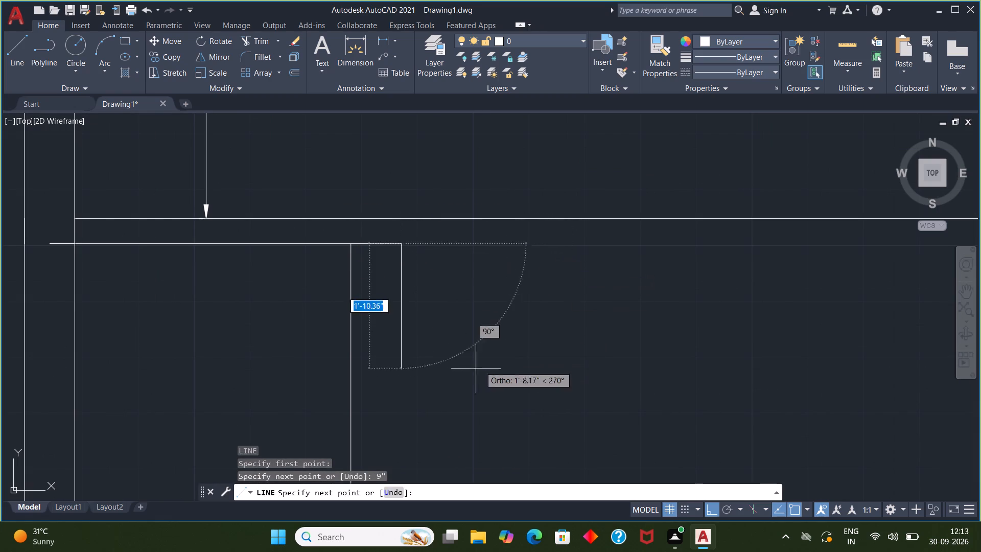
click(445, 385)
key(Escape)
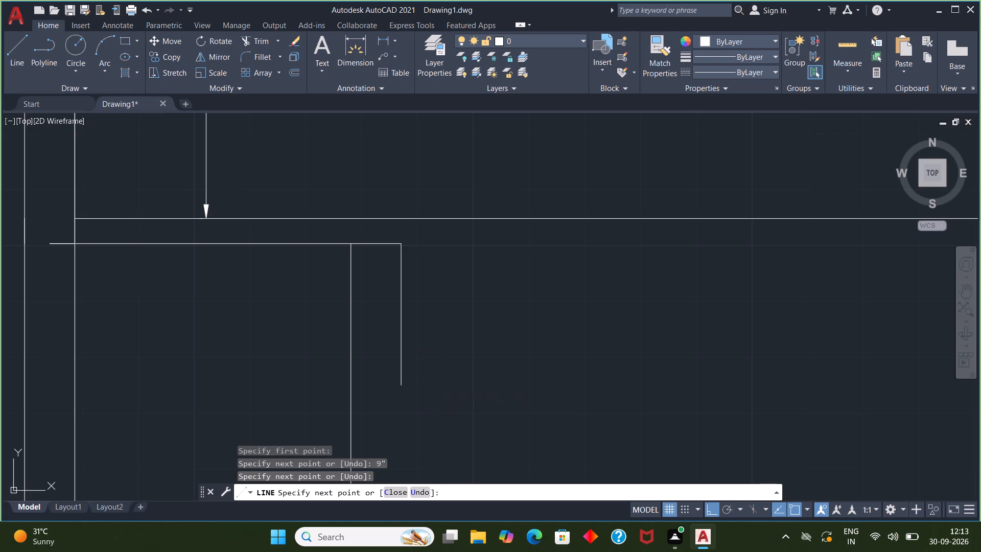
Draw a 10' line east from the corner at the east end of the 9" segment, parallel to the south wall line.
key(space)
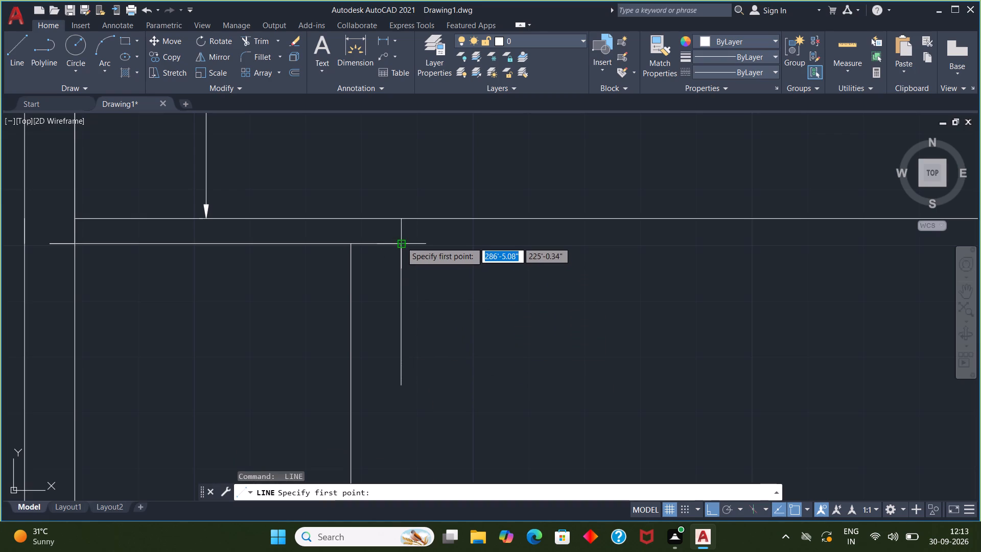
click(401, 246)
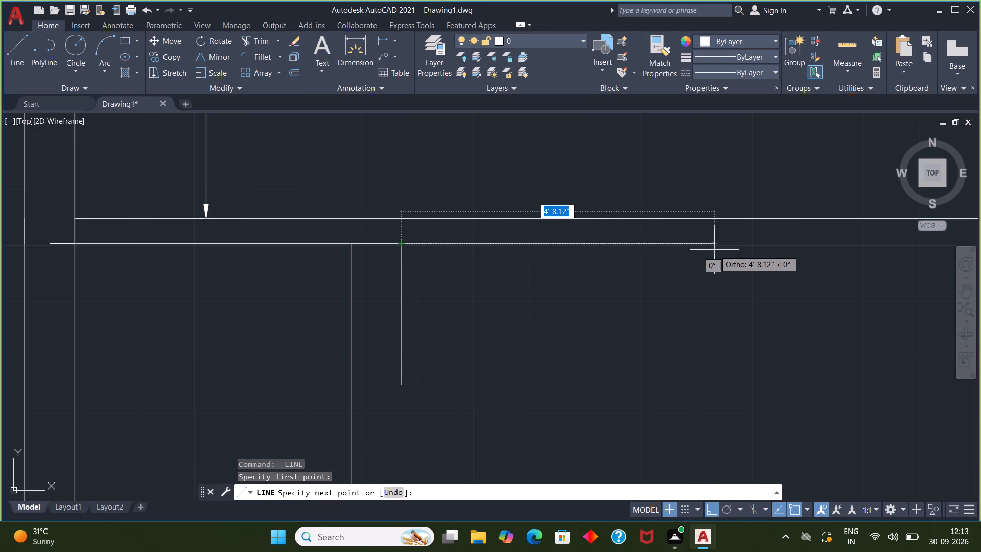
key(1)
text(0')
key(Return)
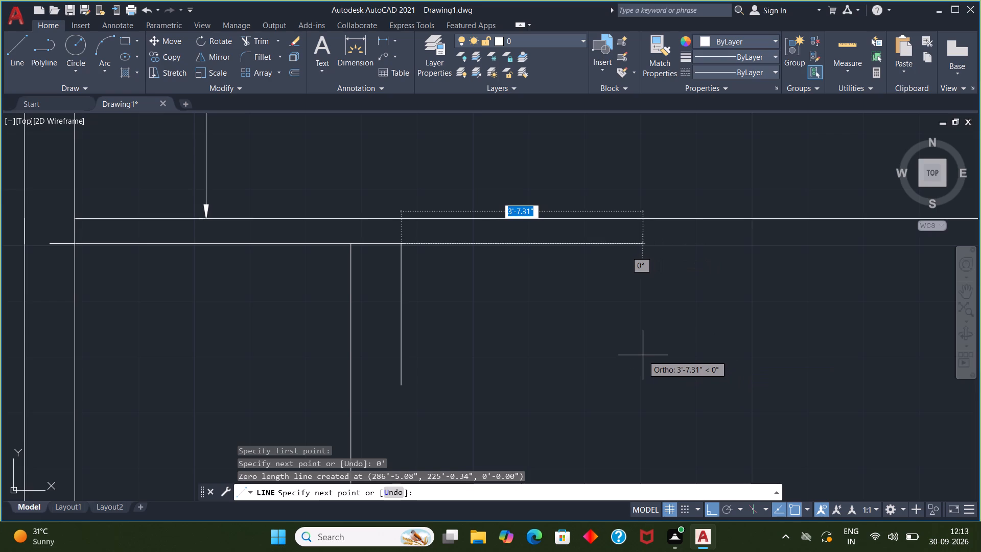
key(1)
key(0)
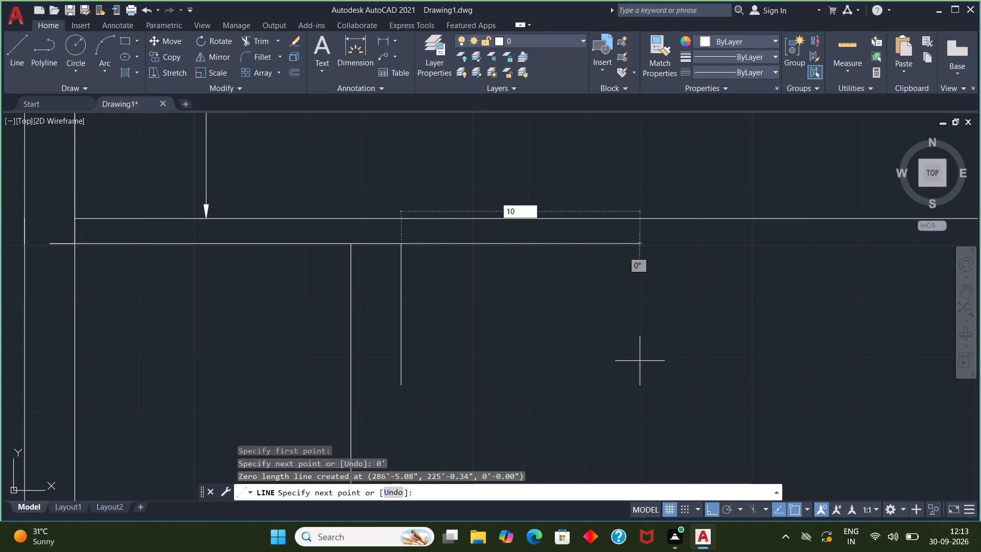
key(apostrophe)
key(Return)
scroll(659, 409, down, 2)
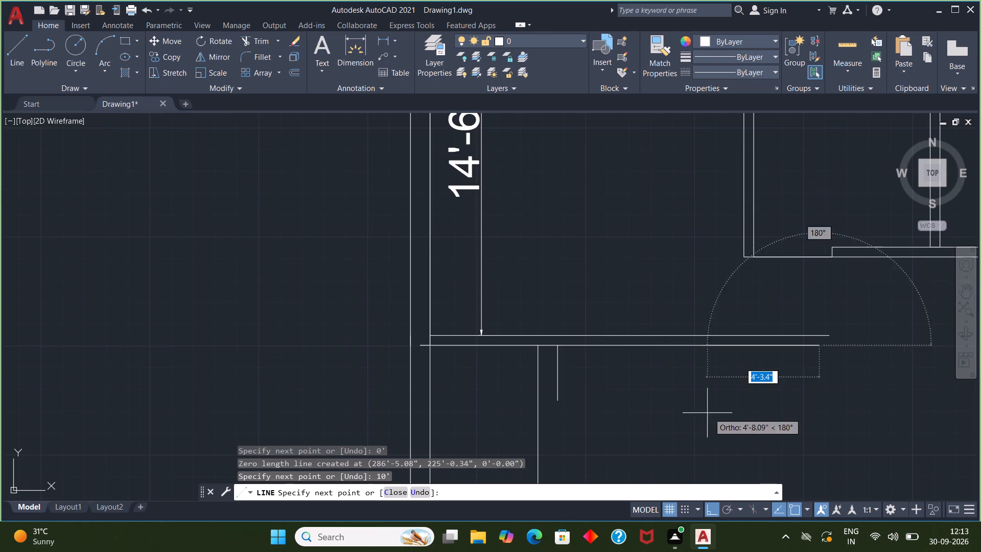
key(Escape)
Draw a line from the 10' line's east end, 8'1" south, 10' west, and north to the end of the short vertical line.
scroll(865, 383, down, 1)
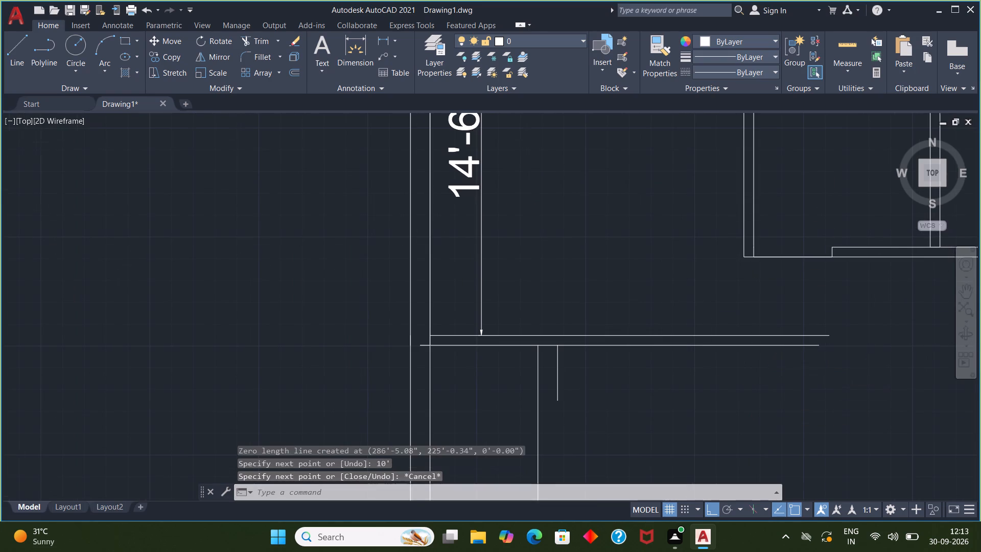
middle_drag(865, 383, 738, 286)
middle_drag(711, 328, 702, 239)
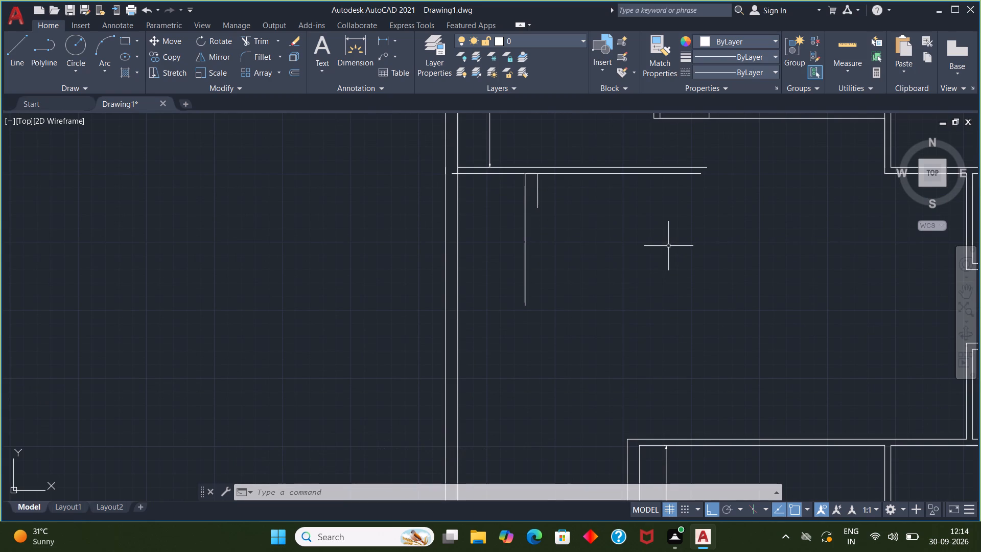
key(l)
key(Return)
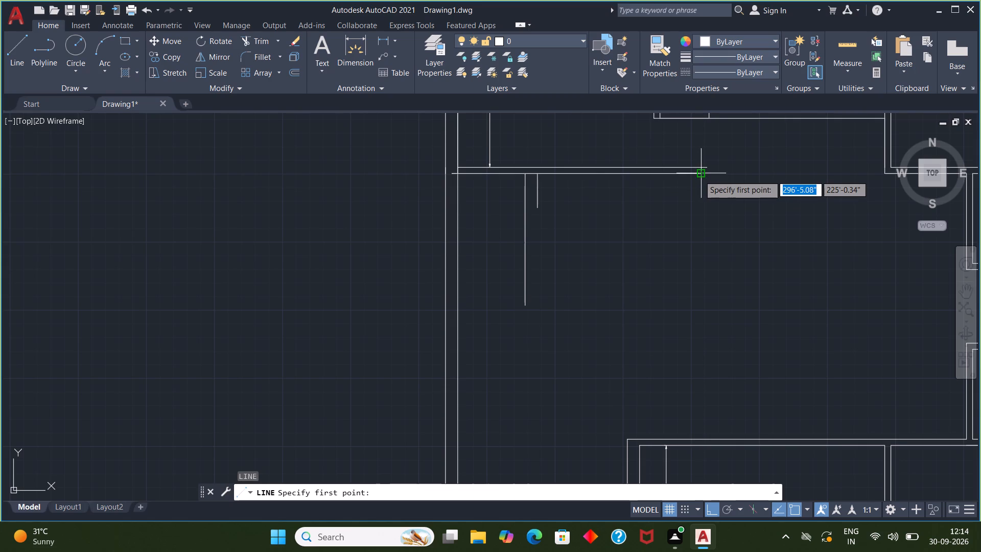
click(699, 175)
key(8)
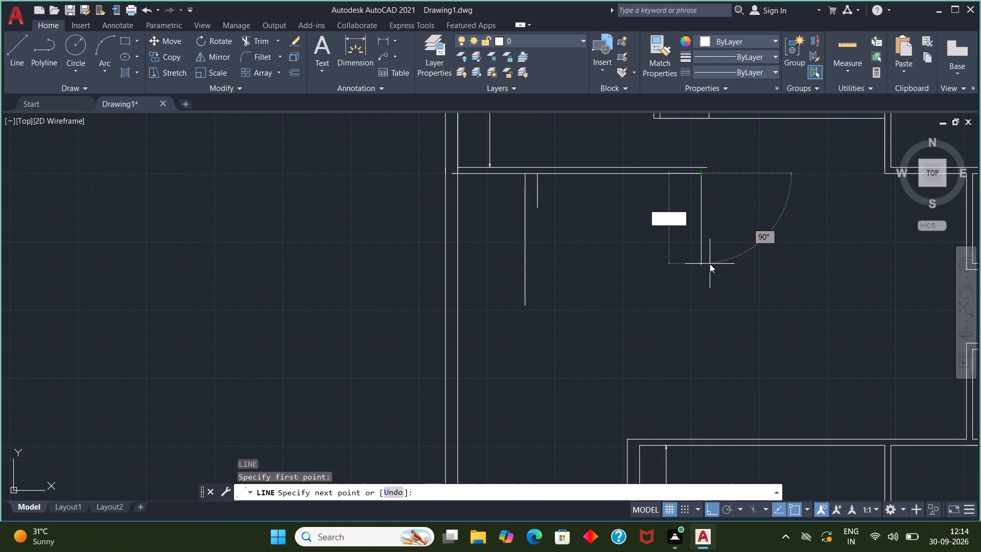
key(apostrophe)
key(1)
key(shift+quotedbl)
key(Return)
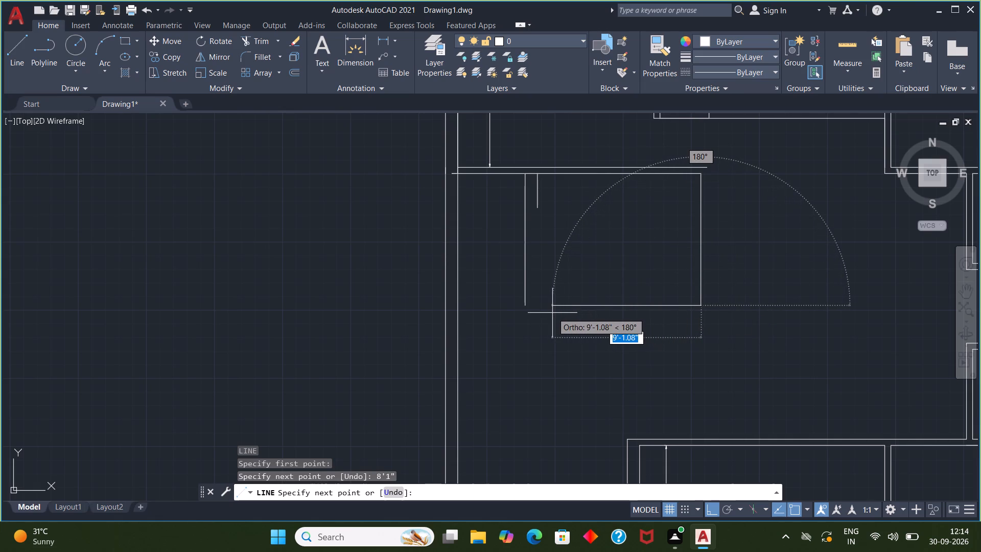
text(10')
key(Return)
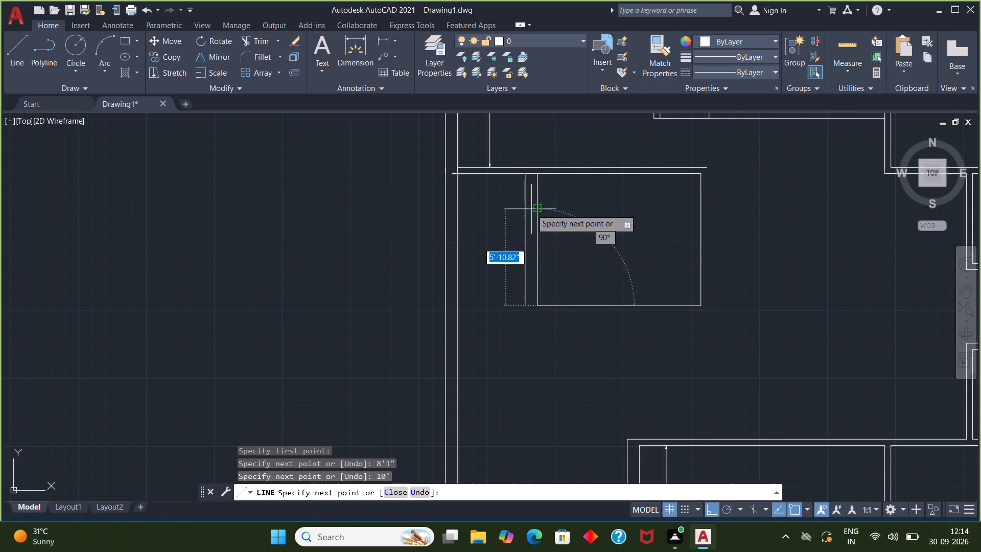
click(534, 209)
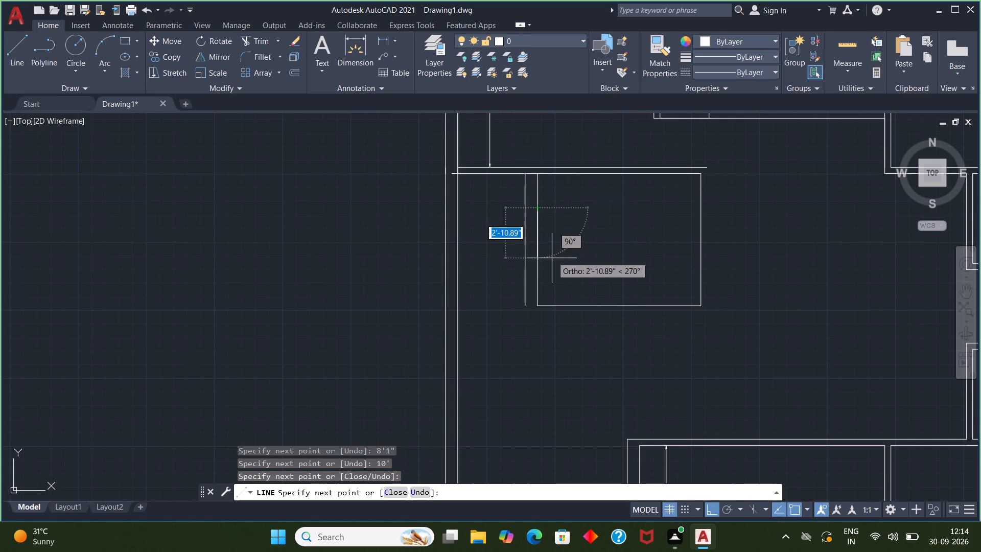
key(Escape)
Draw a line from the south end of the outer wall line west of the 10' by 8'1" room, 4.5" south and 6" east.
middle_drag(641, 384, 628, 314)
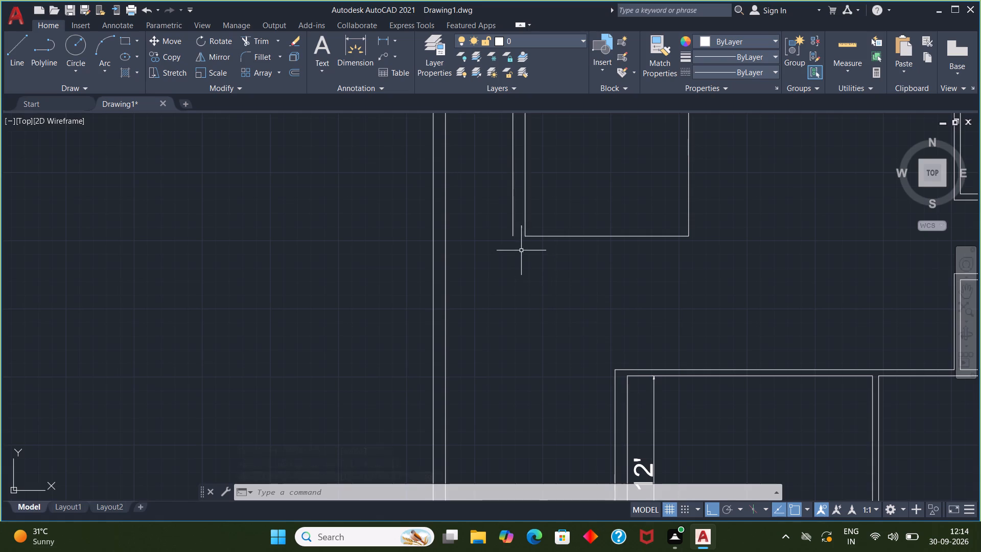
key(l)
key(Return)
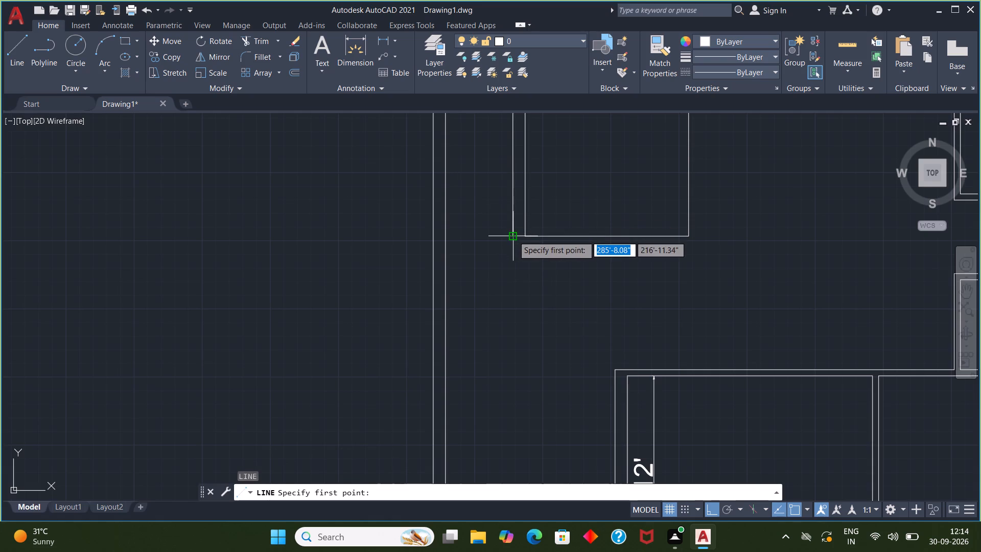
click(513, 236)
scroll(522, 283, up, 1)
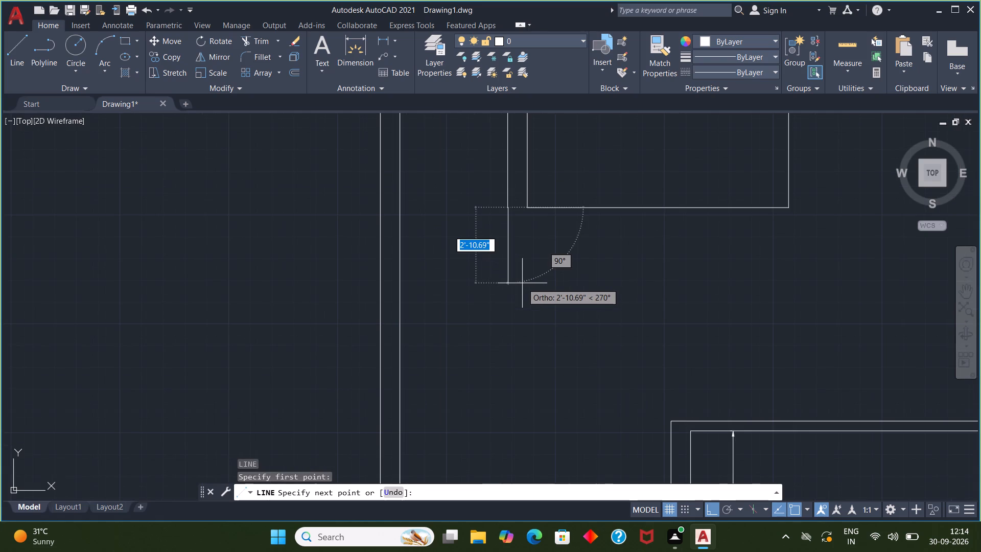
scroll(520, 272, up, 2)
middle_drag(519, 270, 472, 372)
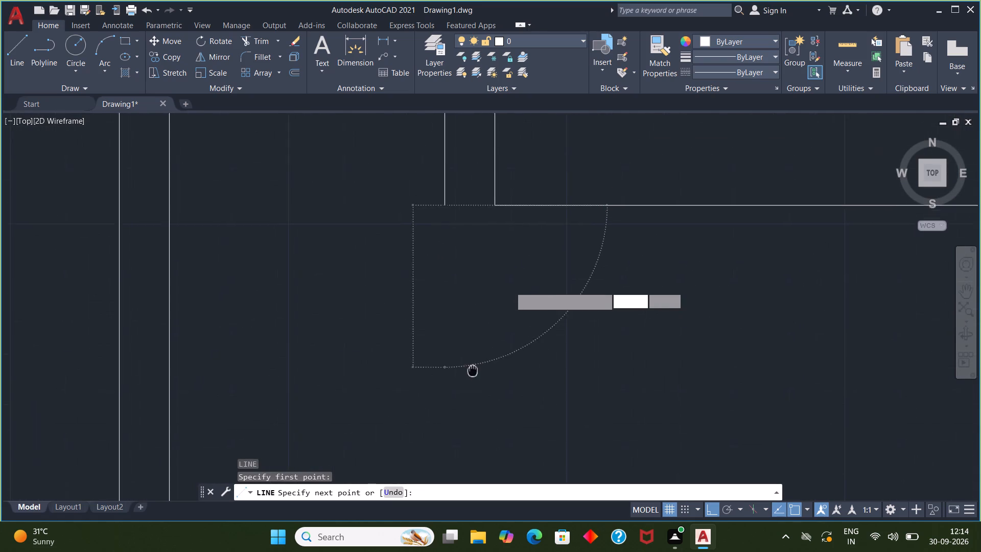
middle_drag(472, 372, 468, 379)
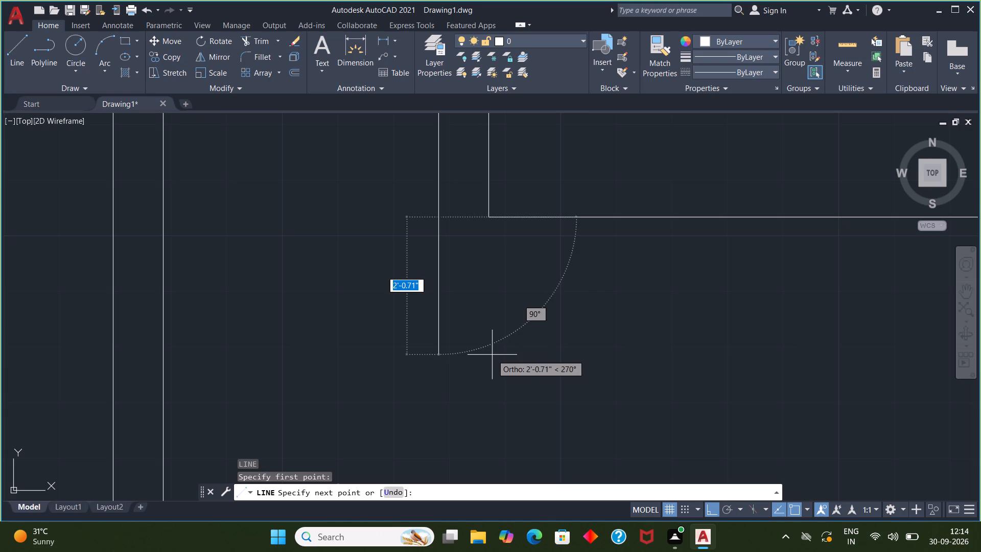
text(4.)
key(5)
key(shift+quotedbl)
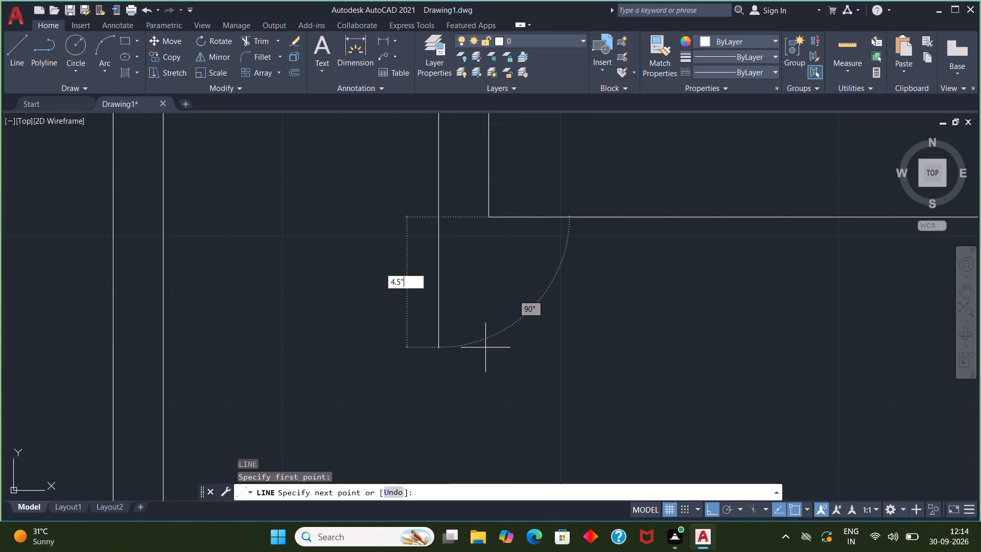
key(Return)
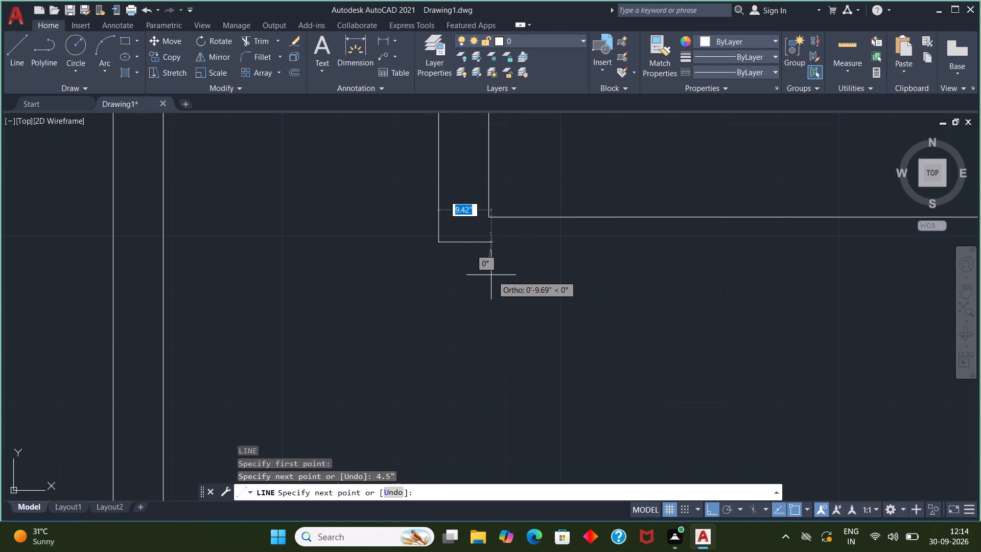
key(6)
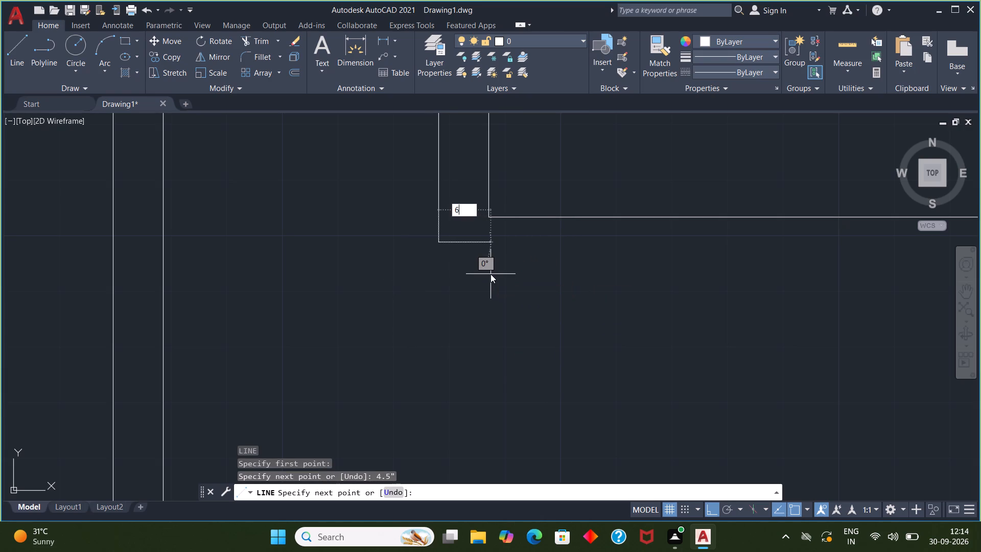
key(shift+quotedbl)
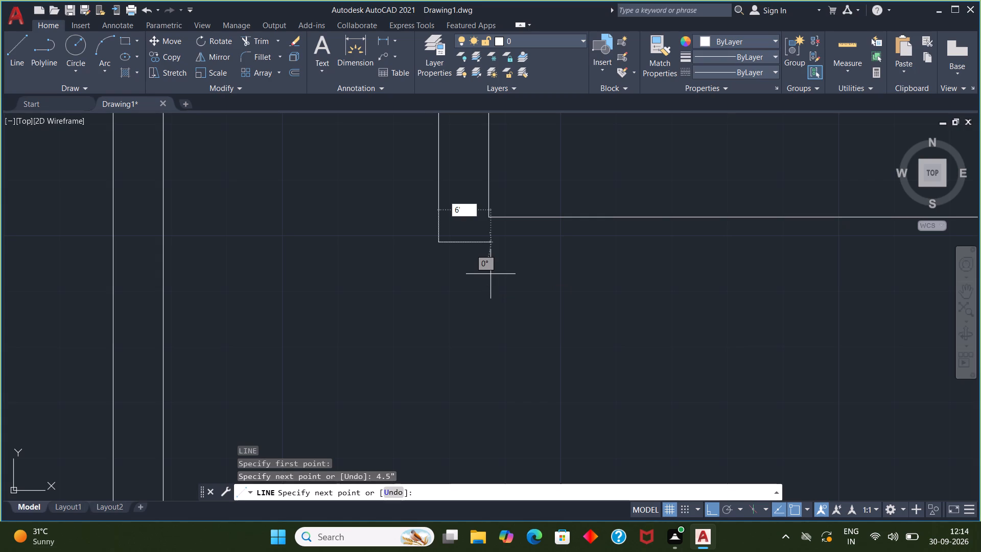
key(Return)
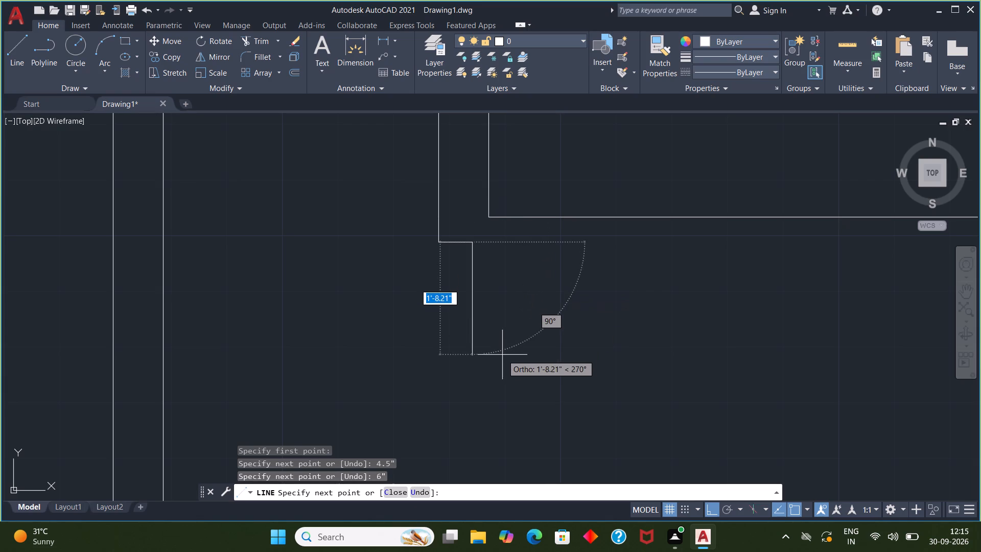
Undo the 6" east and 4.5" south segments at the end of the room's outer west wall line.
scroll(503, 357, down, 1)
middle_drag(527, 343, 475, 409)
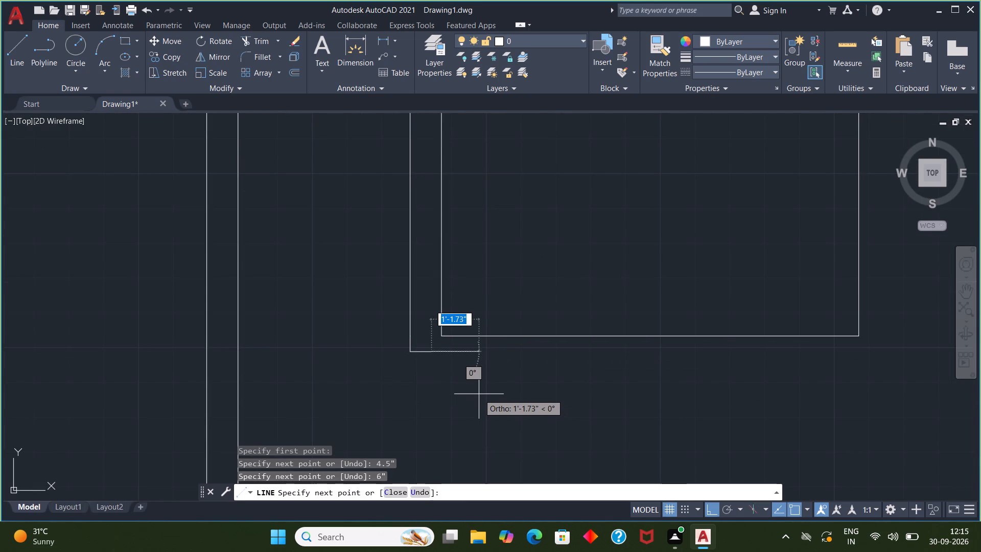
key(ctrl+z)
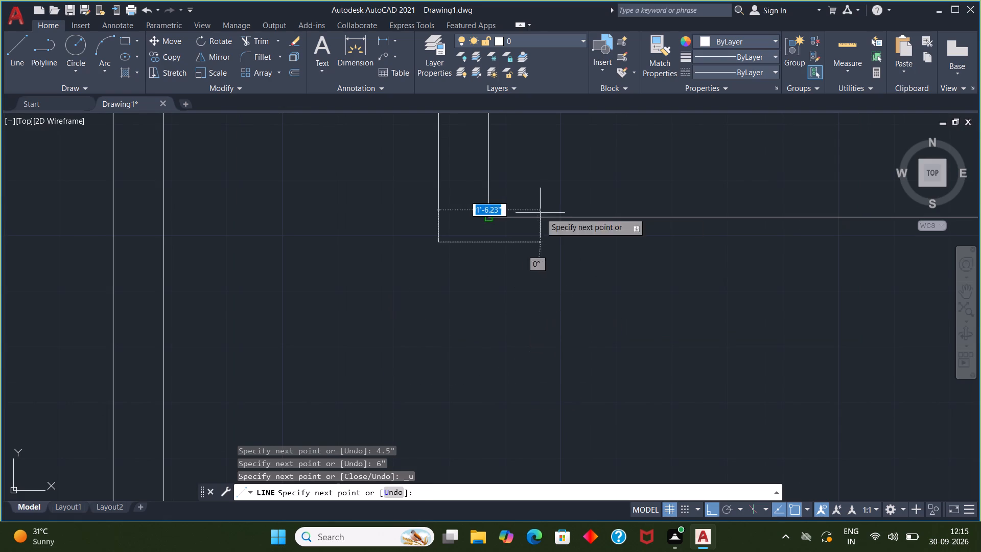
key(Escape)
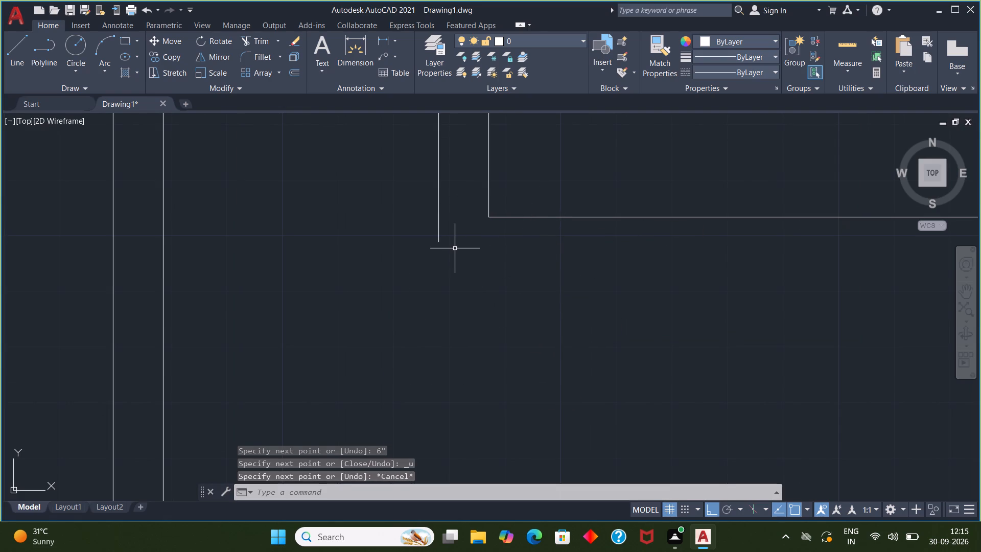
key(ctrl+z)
Extend the room's outer west wall with a 6" line drawn south from its lower end.
middle_drag(507, 261, 462, 289)
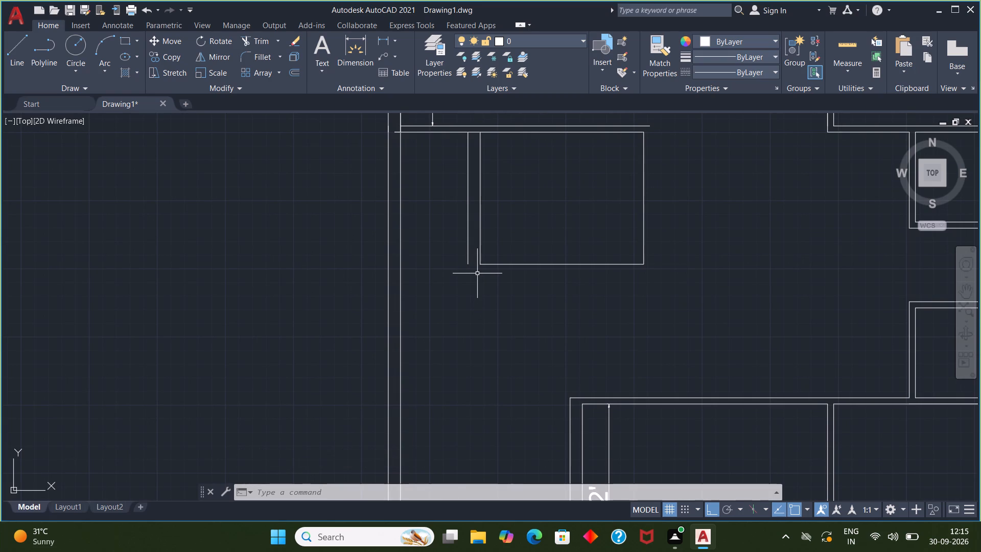
key(l)
key(Return)
click(469, 263)
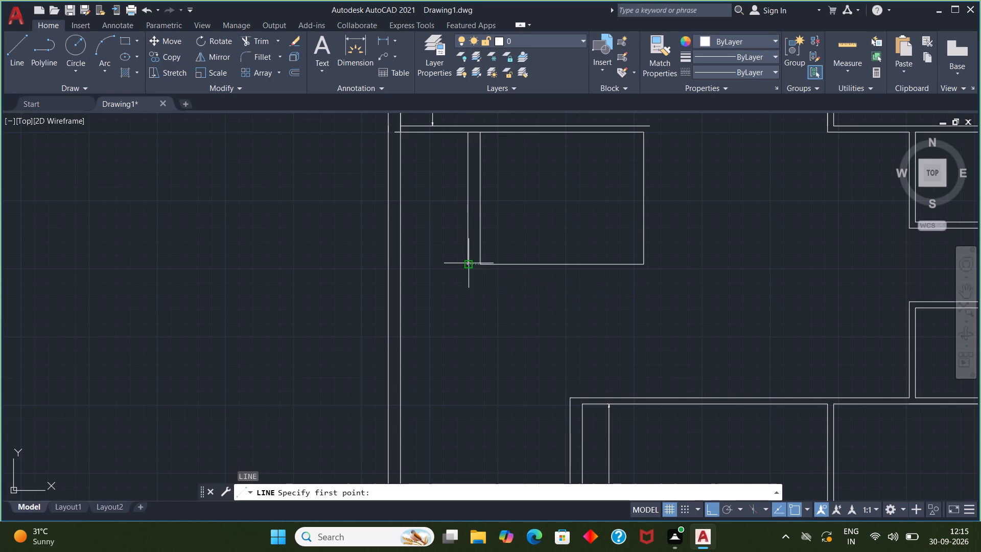
text(4.5)
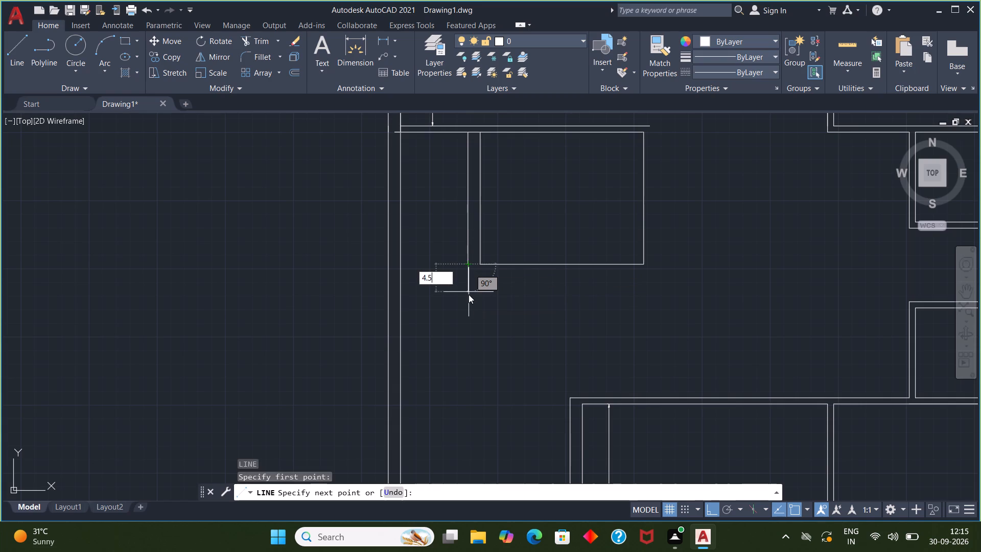
key(BackSpace)
key(BackSpace)
key(BackSpace)
key(6)
key(shift+quotedbl)
key(Return)
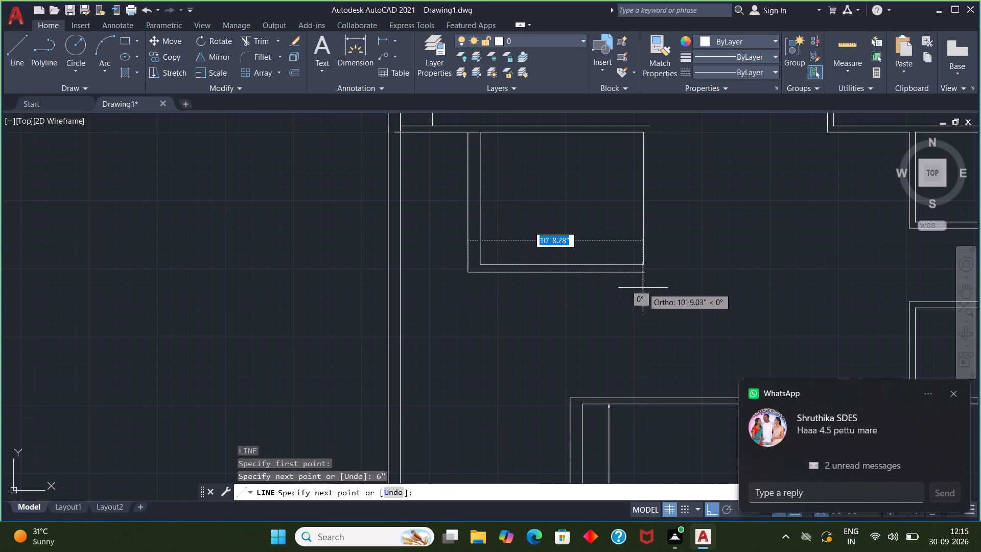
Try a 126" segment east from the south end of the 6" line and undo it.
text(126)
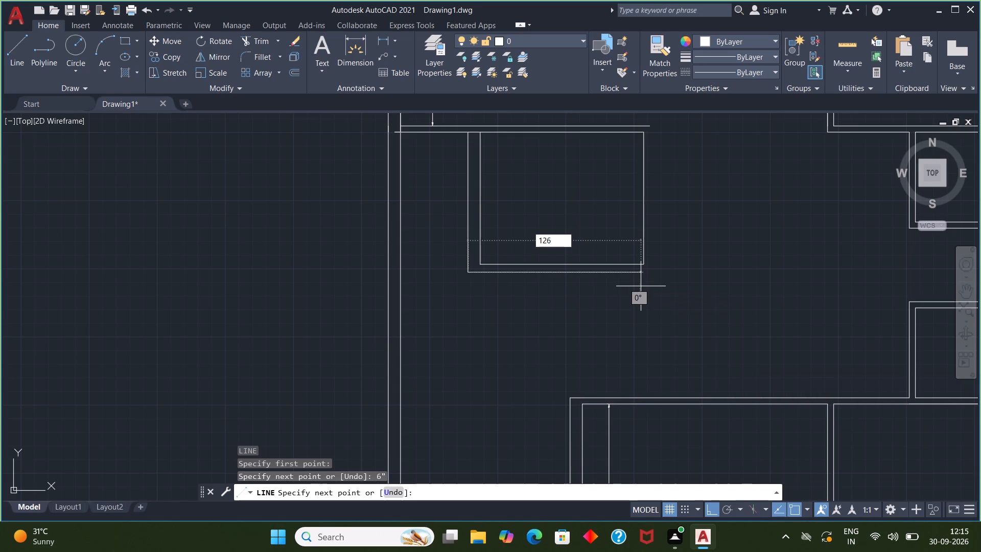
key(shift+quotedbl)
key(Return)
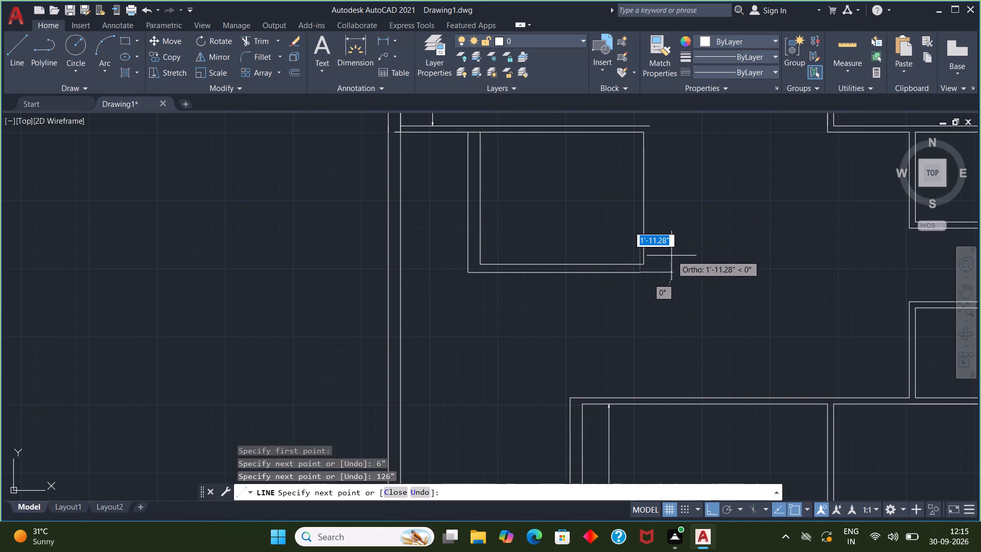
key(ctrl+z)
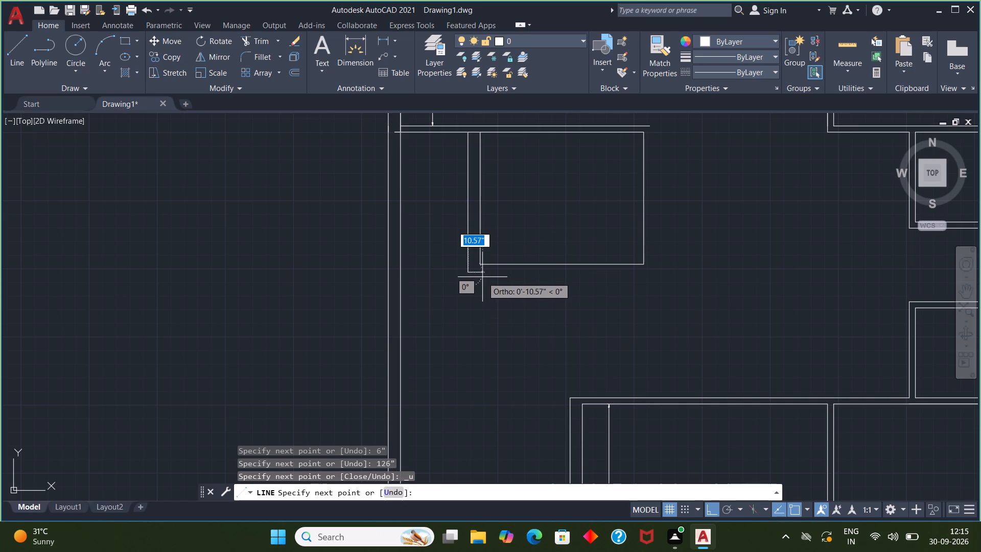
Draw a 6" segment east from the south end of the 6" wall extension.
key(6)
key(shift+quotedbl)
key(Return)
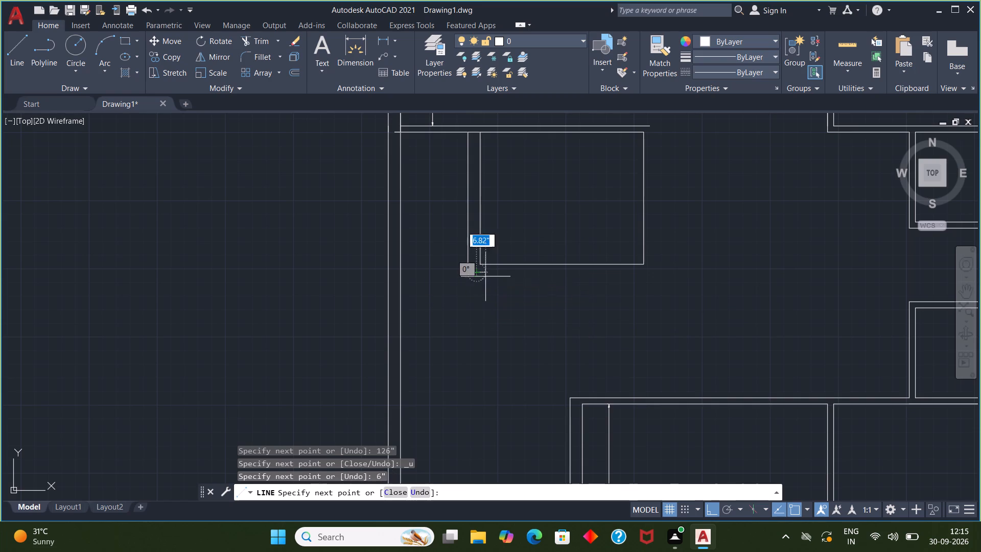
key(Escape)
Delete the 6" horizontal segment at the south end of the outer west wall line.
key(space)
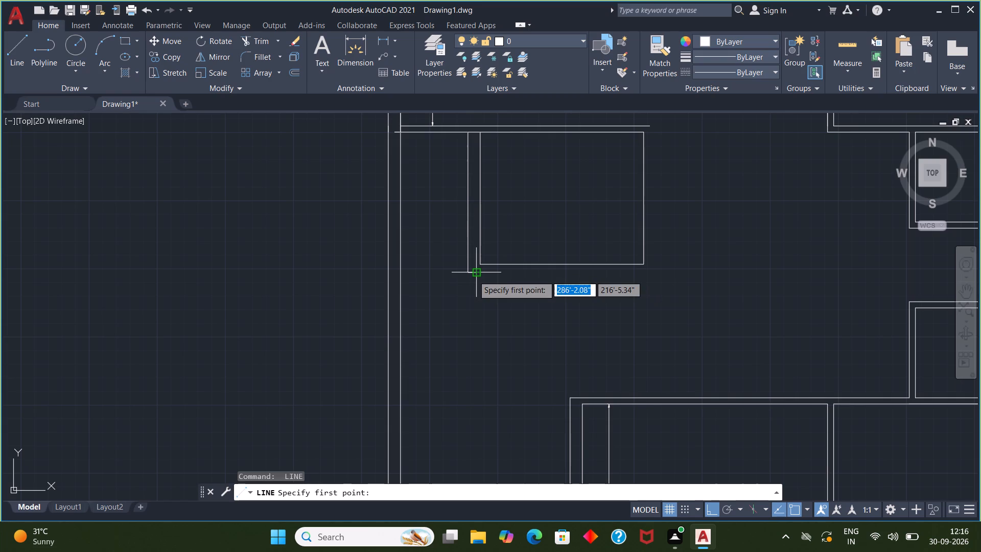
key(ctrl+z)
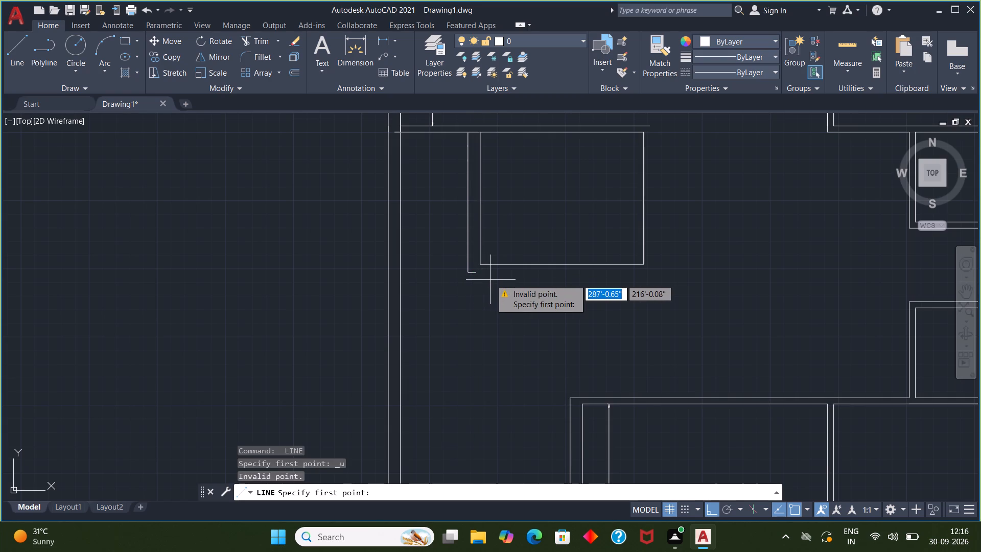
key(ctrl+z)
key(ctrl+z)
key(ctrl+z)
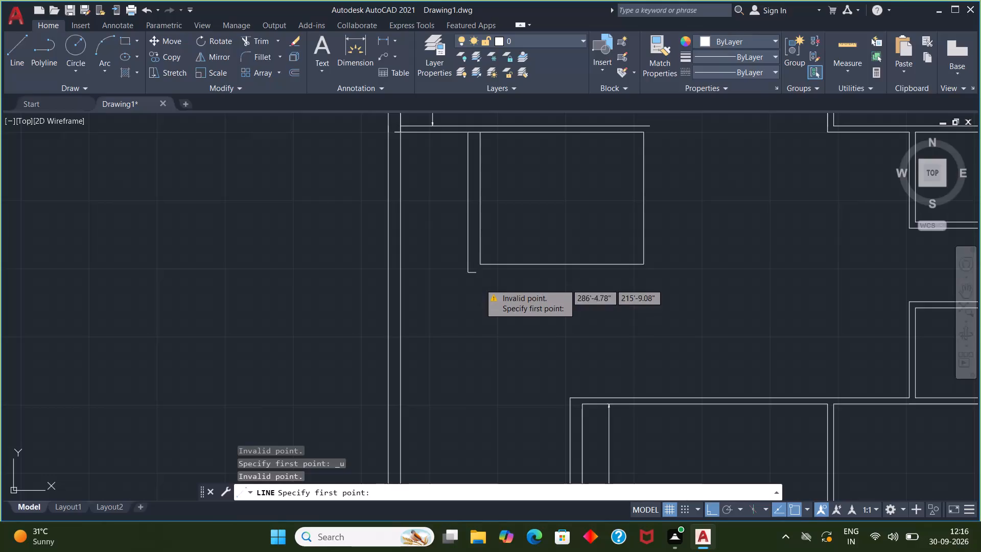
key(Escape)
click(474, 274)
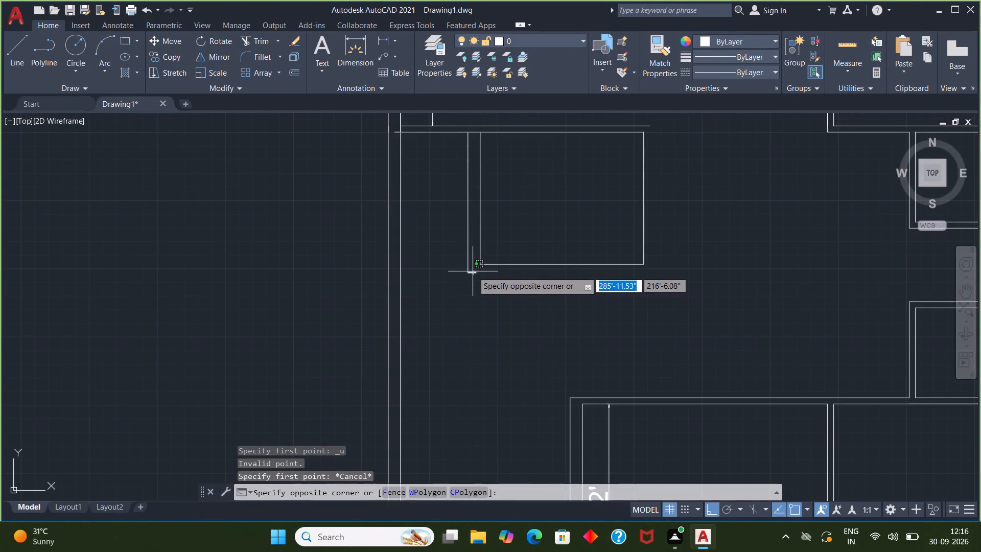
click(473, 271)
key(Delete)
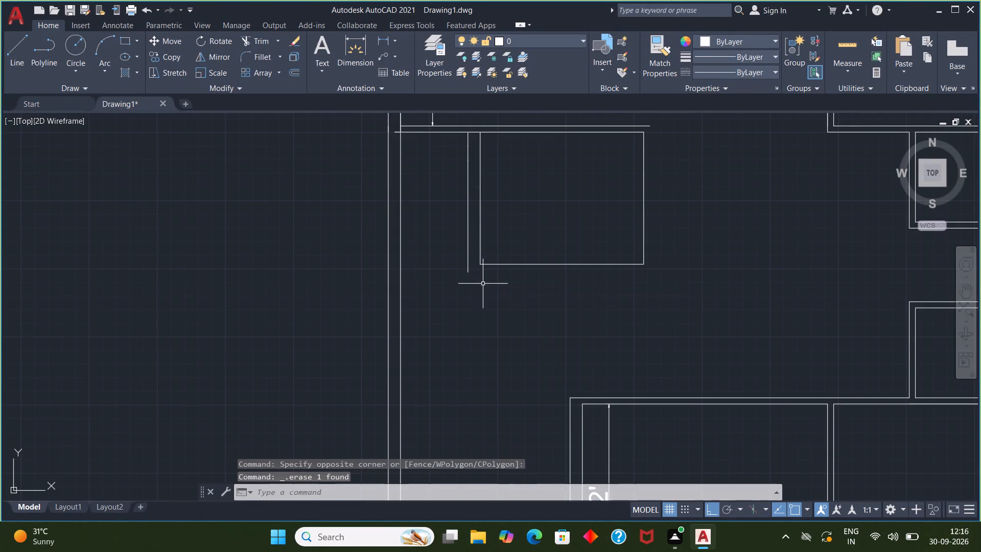
Draw a line from the south end of the outer west wall line, 9" east and a short distance south.
key(l)
key(Return)
scroll(486, 289, up, 2)
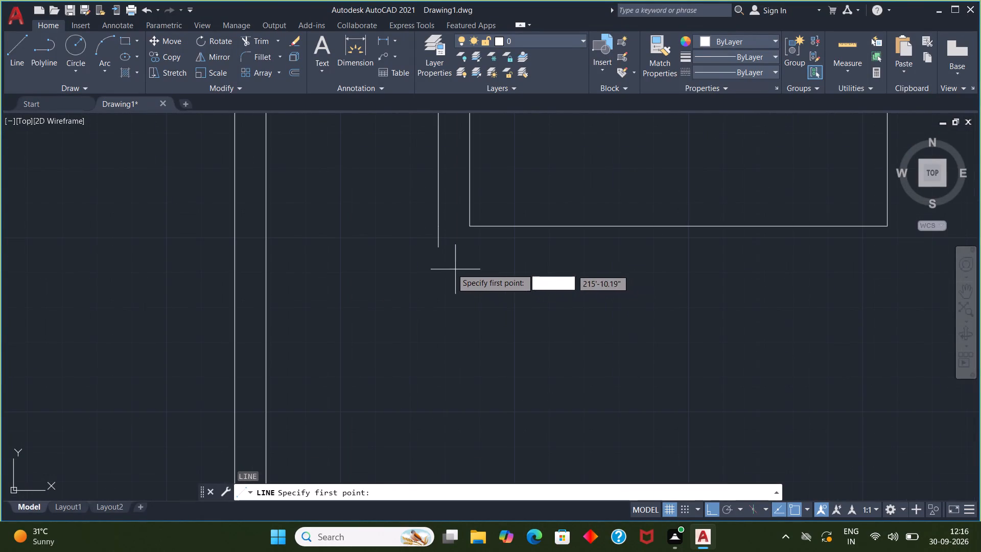
click(441, 244)
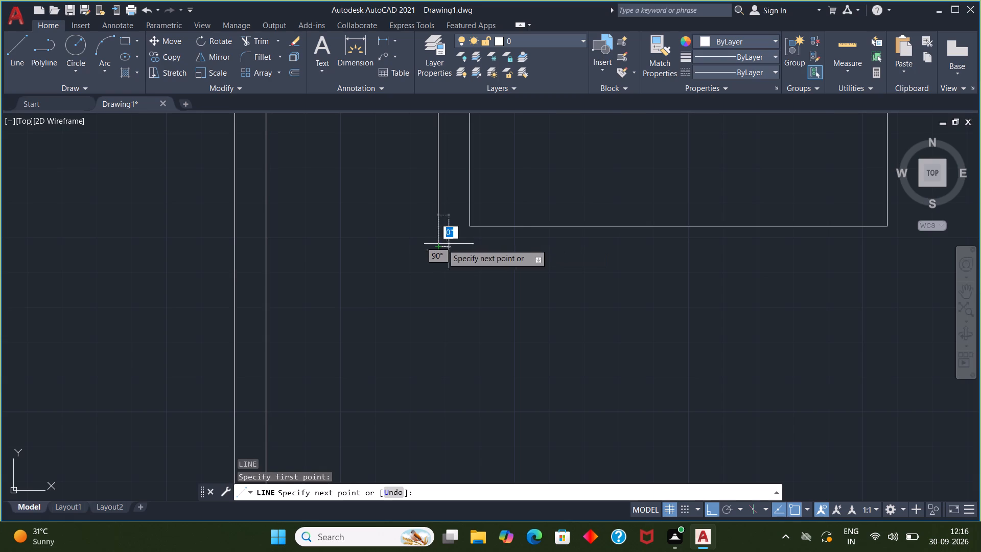
key(9)
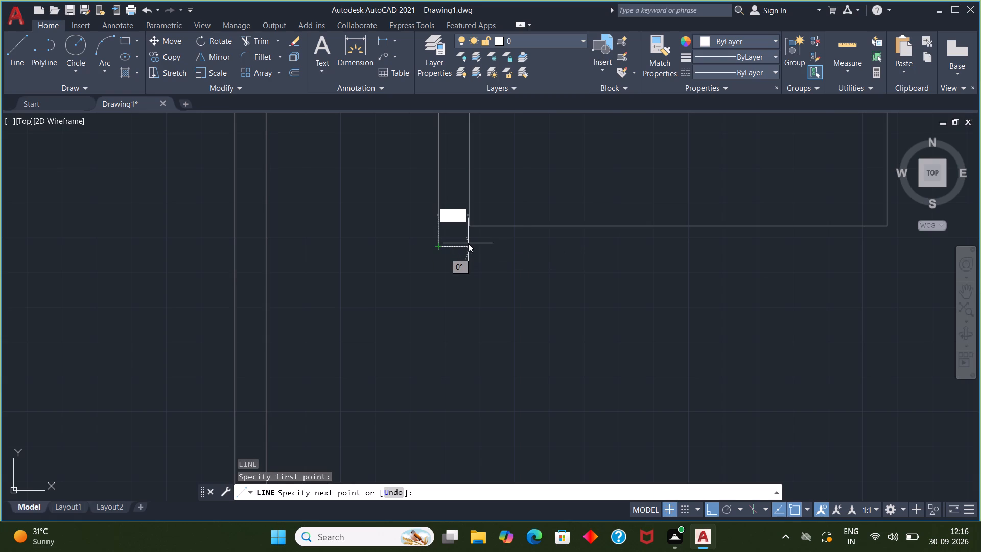
key(shift+quotedbl)
key(Return)
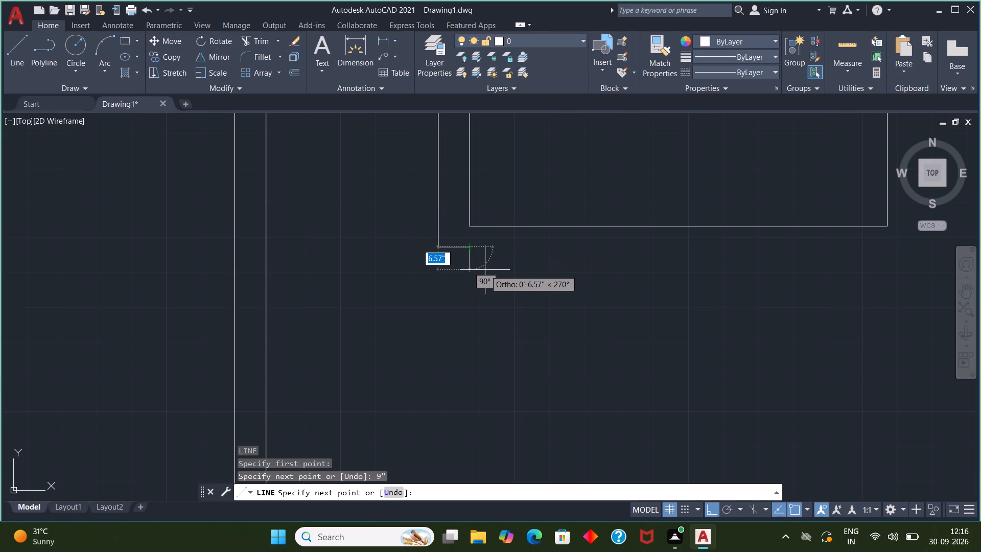
click(474, 287)
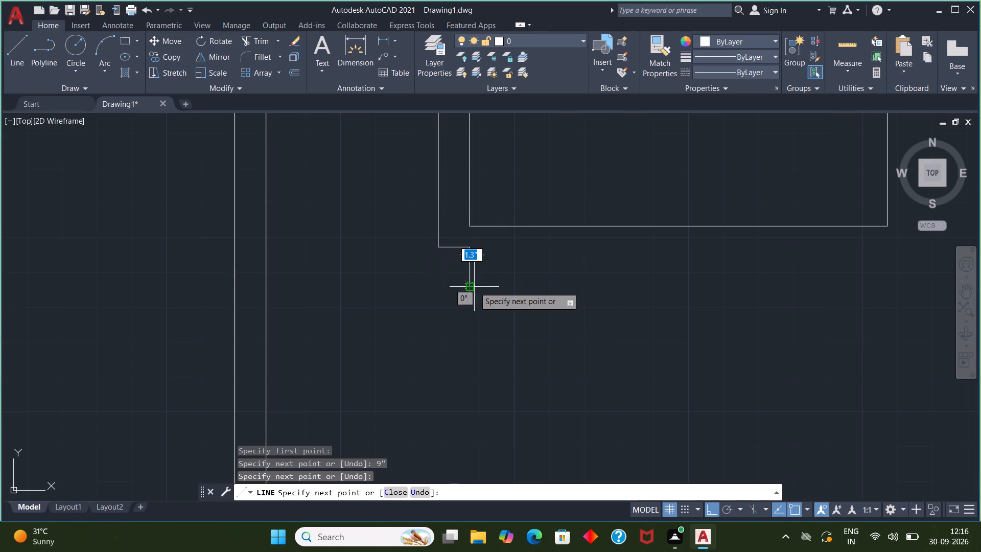
key(Escape)
Draw a 10' line east from the corner at the east end of the 9" segment, parallel to the room's south line.
key(l)
key(Return)
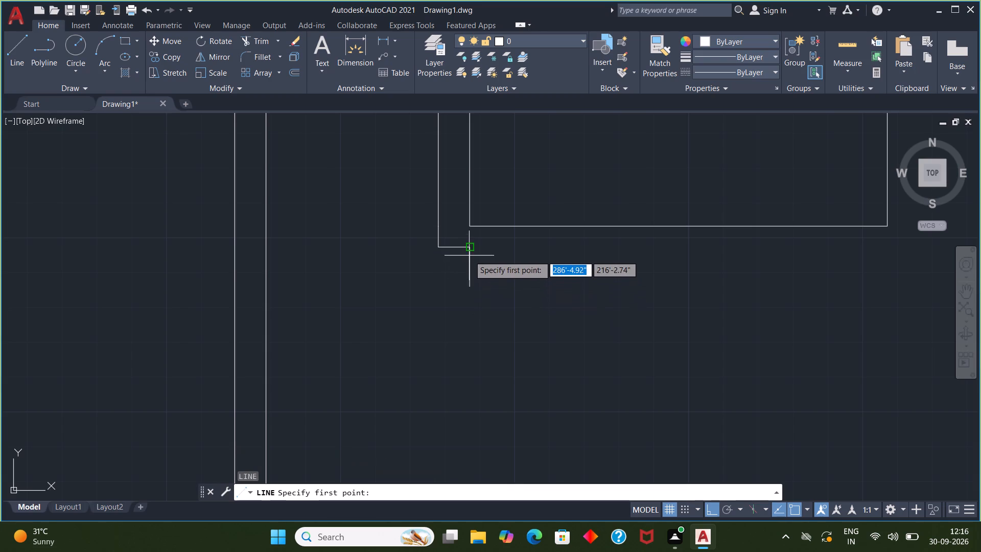
click(468, 248)
middle_drag(750, 246, 425, 400)
text(10)
key(apostrophe)
key(Return)
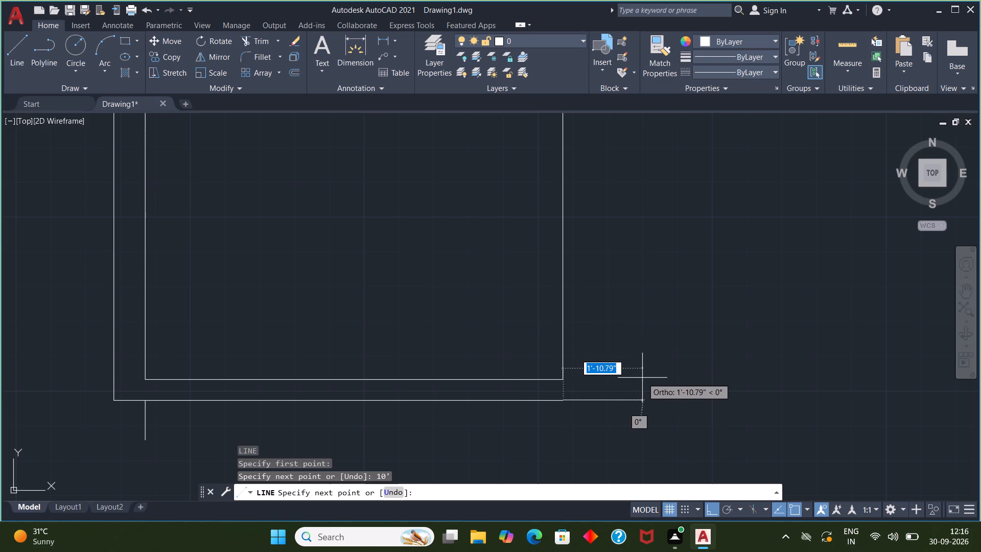
Continue the line 4.5" east from the end of the 10' line, and north to meet the room's north outer wall line.
key(4)
key(period)
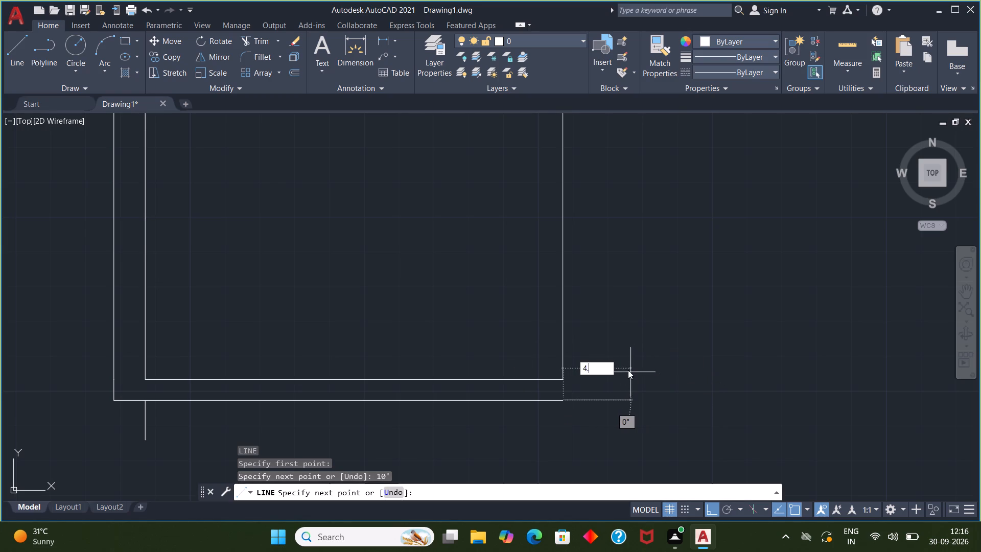
key(5)
key(shift+quotedbl)
key(Return)
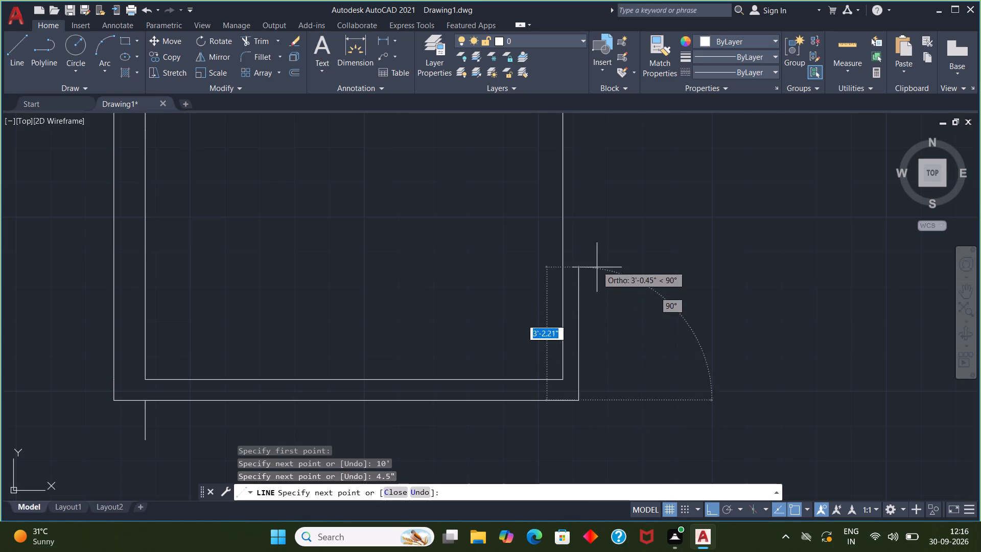
middle_drag(589, 242, 543, 439)
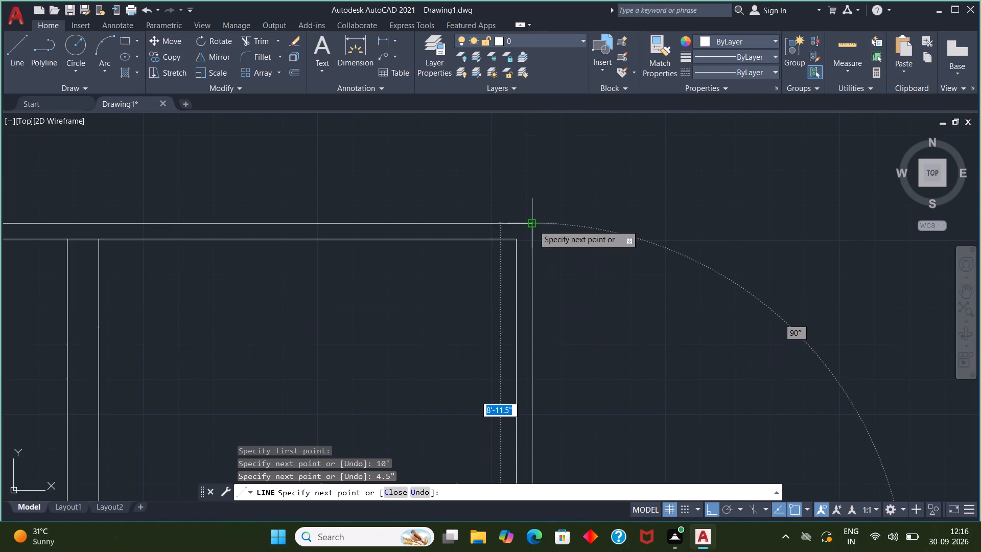
click(533, 225)
key(Escape)
Delete the short vertical stub and the 9" segment at the room's southwest corner.
scroll(538, 272, down, 3)
middle_drag(550, 318, 542, 276)
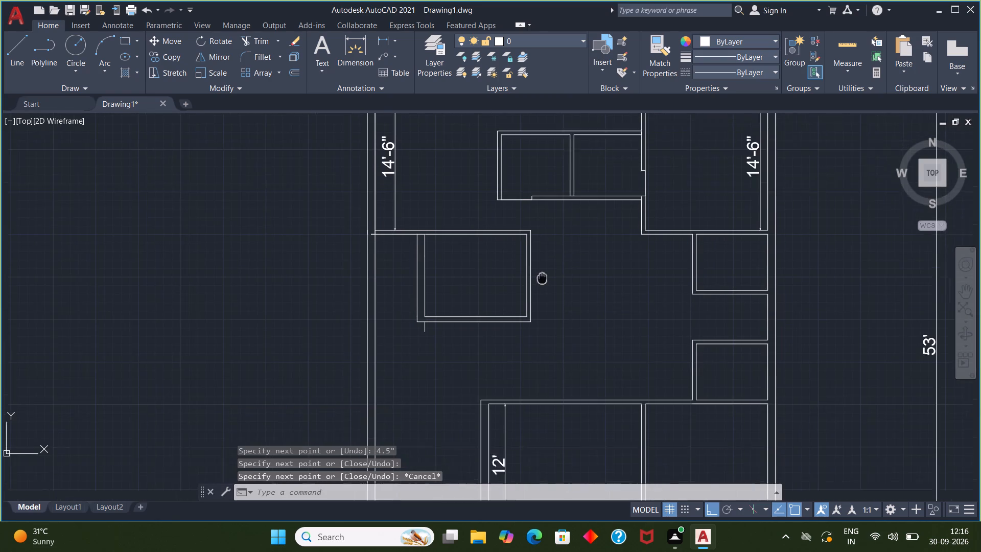
middle_drag(542, 276, 542, 243)
scroll(433, 294, up, 2)
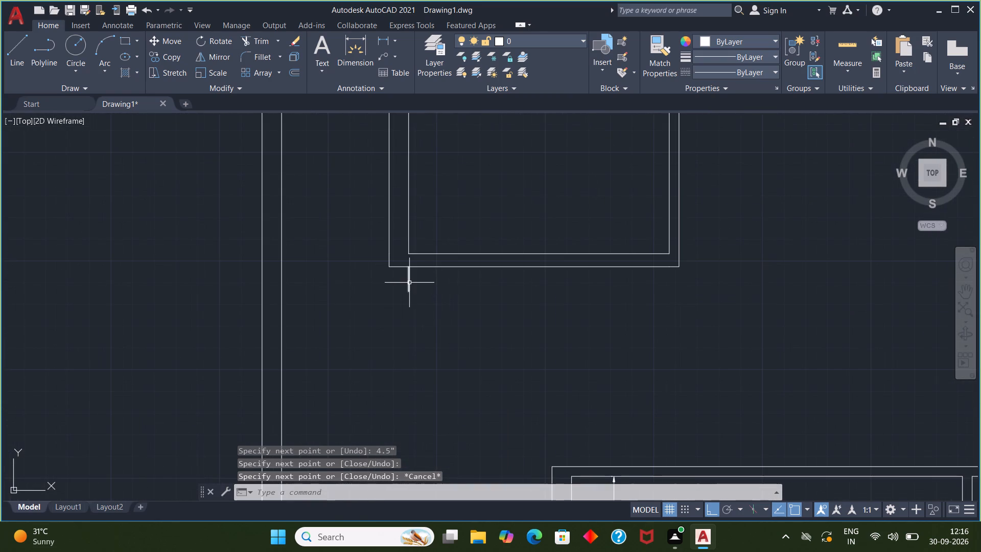
click(409, 282)
click(398, 267)
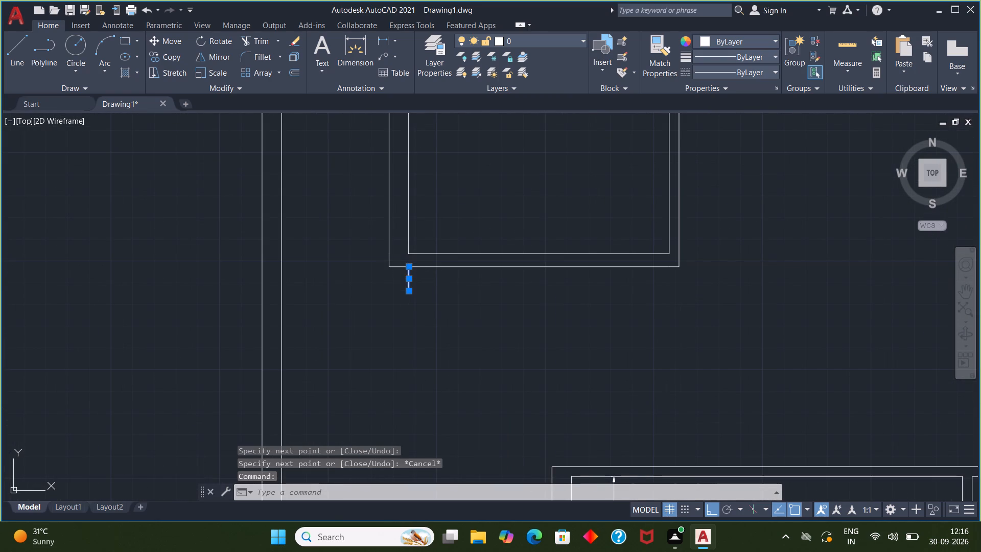
key(Delete)
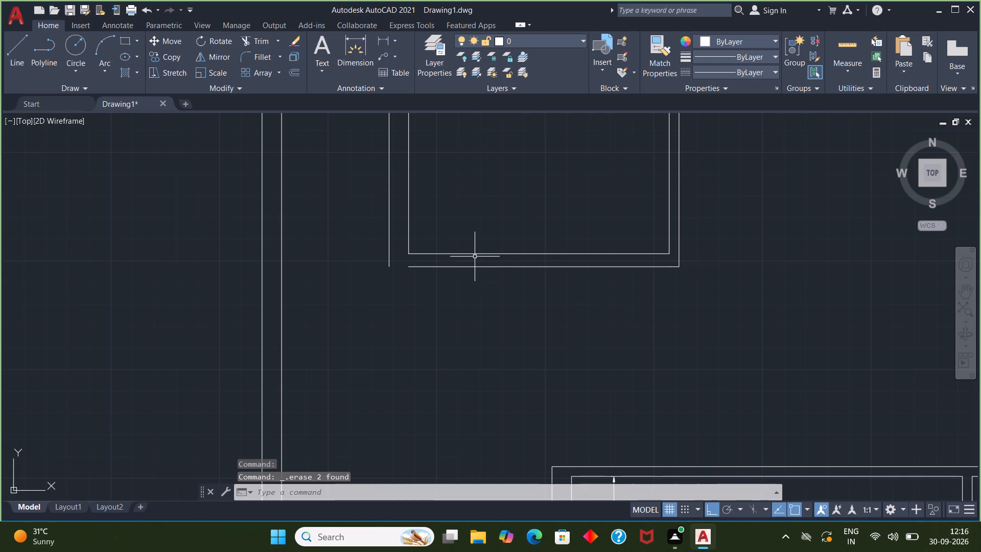
key(ctrl+y)
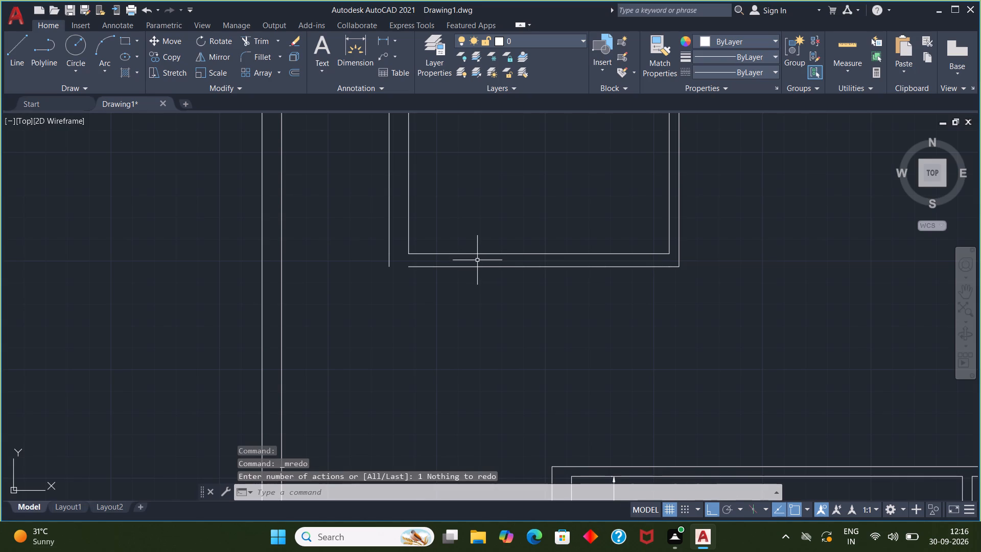
key(ctrl+y)
Draw a 9" line closing the gap in the outer wall at the room's southwest corner.
key(l)
key(Return)
click(390, 267)
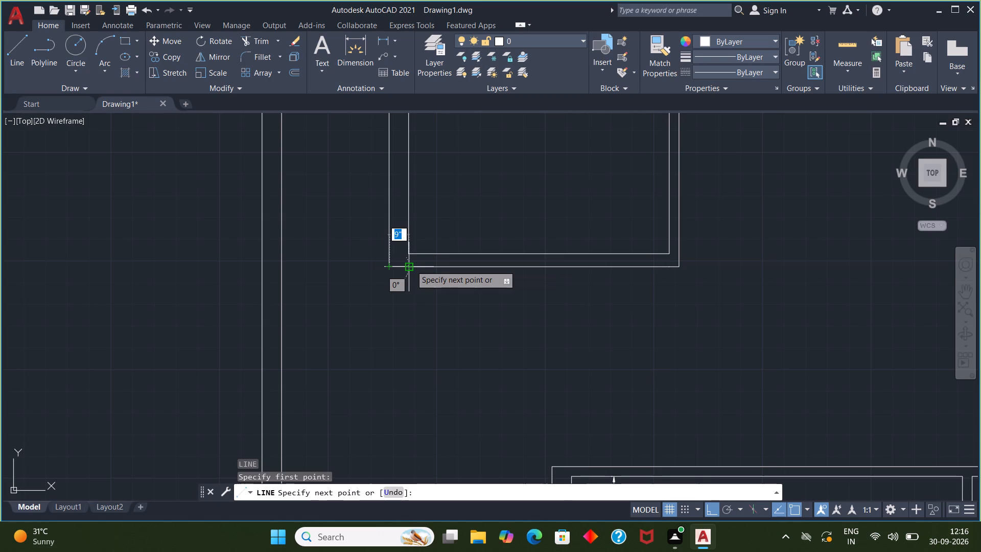
click(411, 265)
key(Escape)
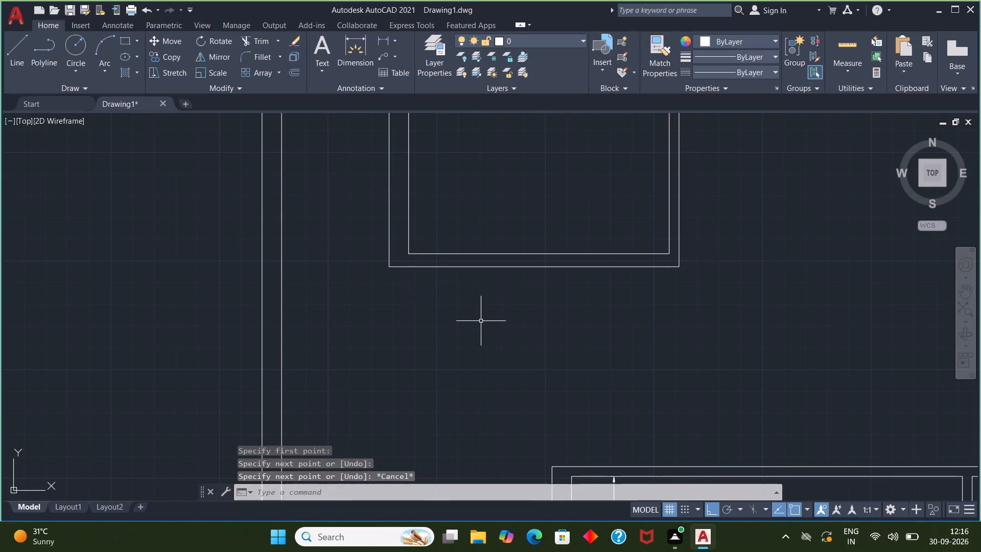
Draw a 7'3" line south from the room's outer southeast corner.
middle_drag(481, 321, 455, 291)
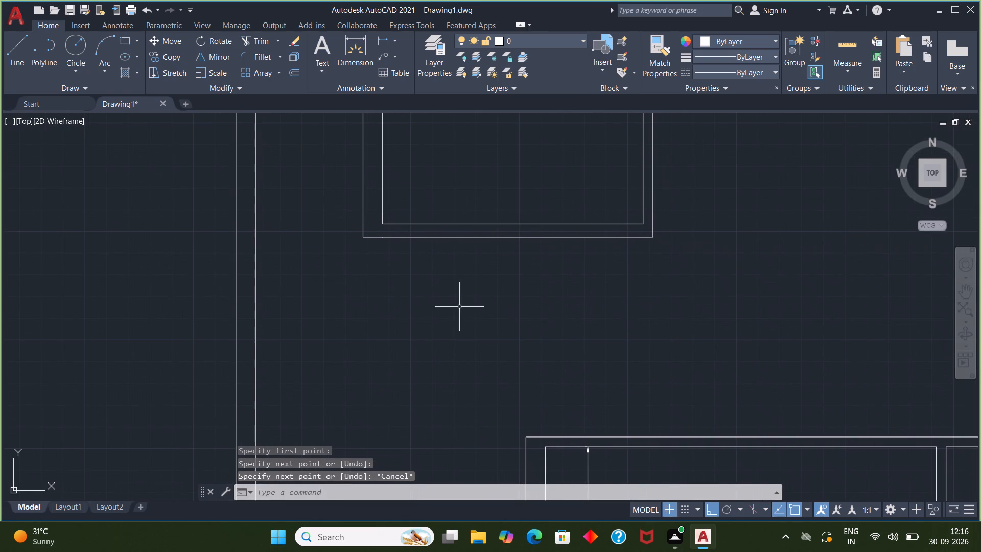
middle_drag(489, 354, 470, 334)
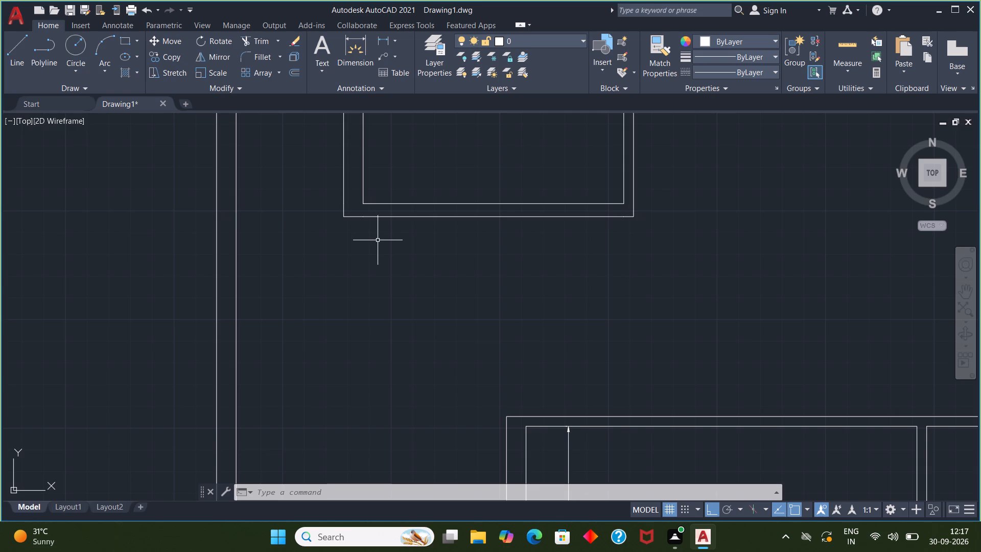
key(l)
key(Return)
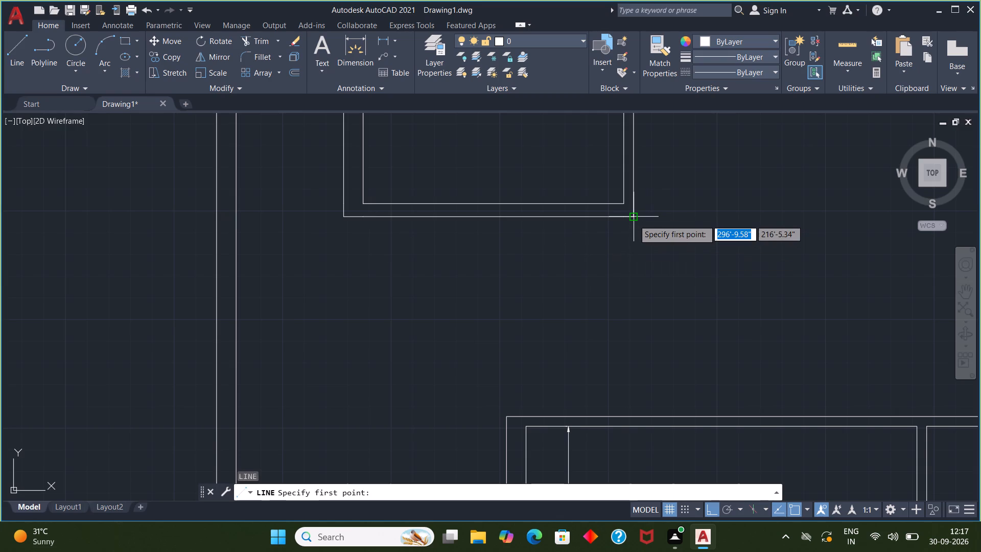
click(634, 220)
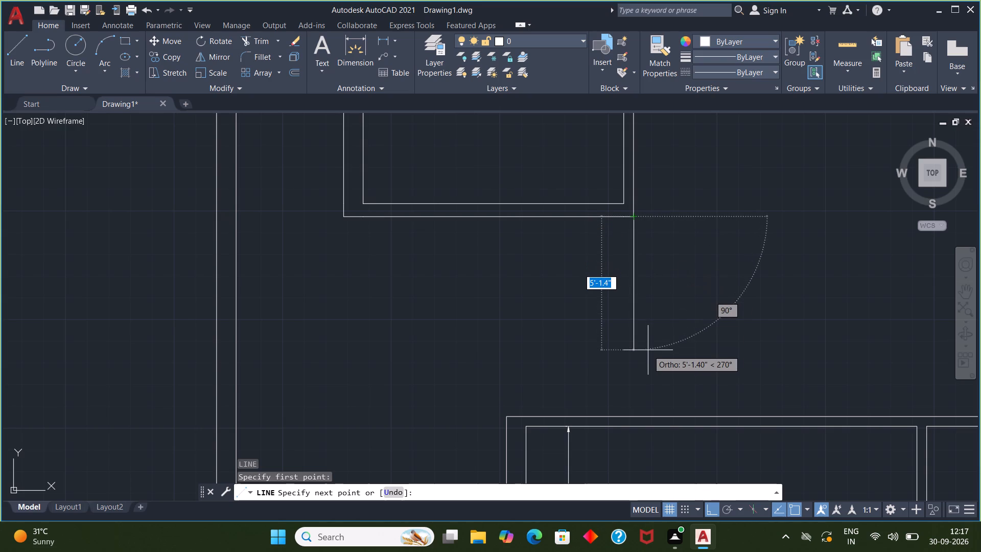
text(7'3)
key(shift+quotedbl)
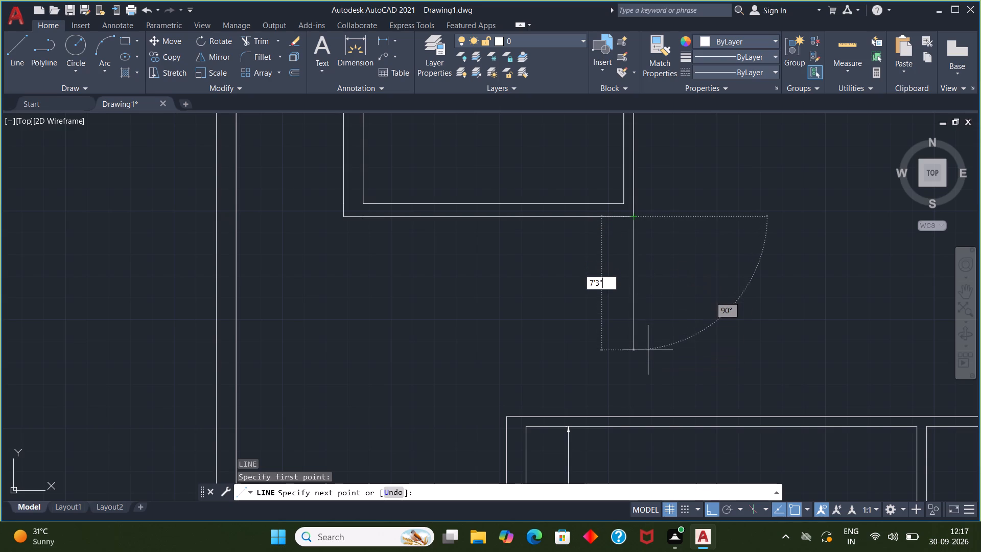
key(Return)
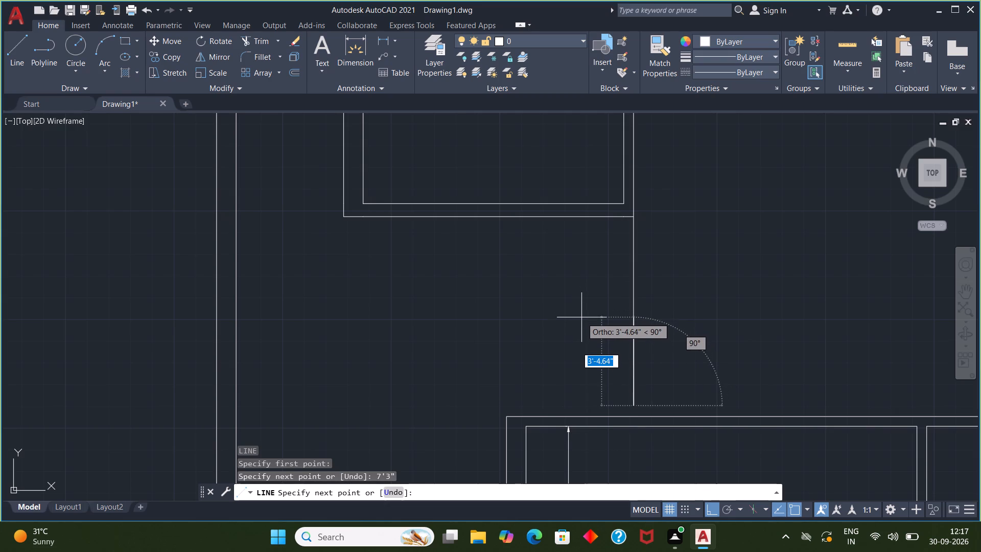
scroll(581, 321, down, 2)
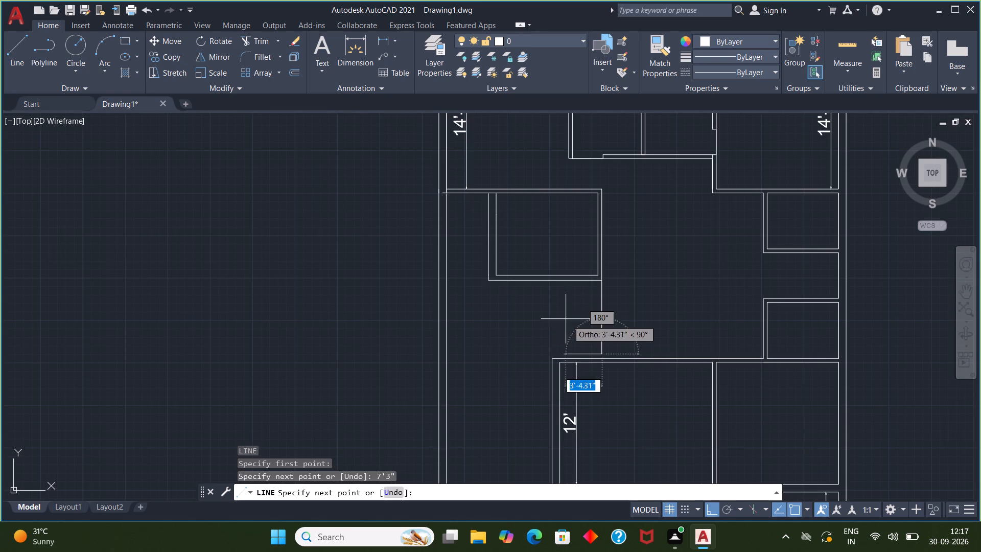
middle_drag(542, 314, 535, 325)
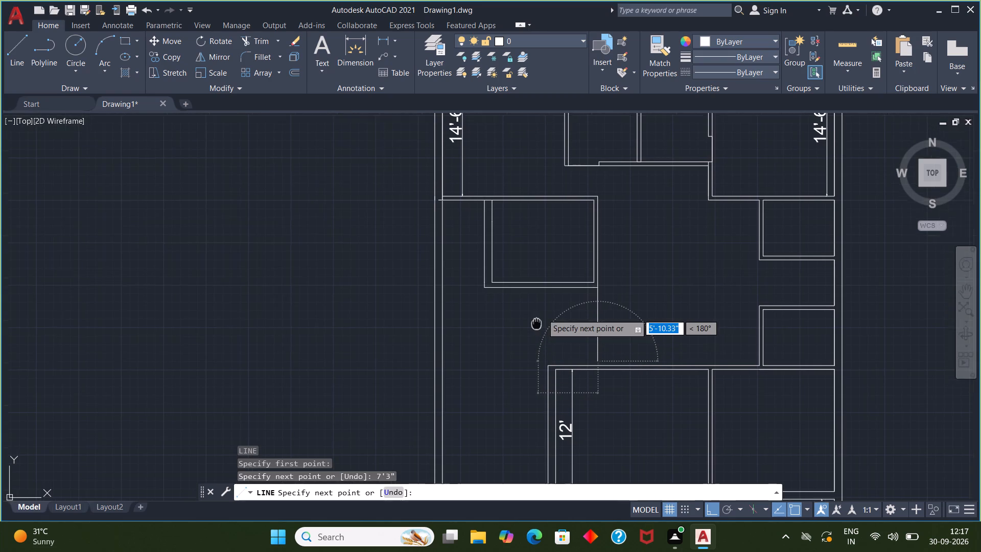
middle_drag(535, 325, 526, 335)
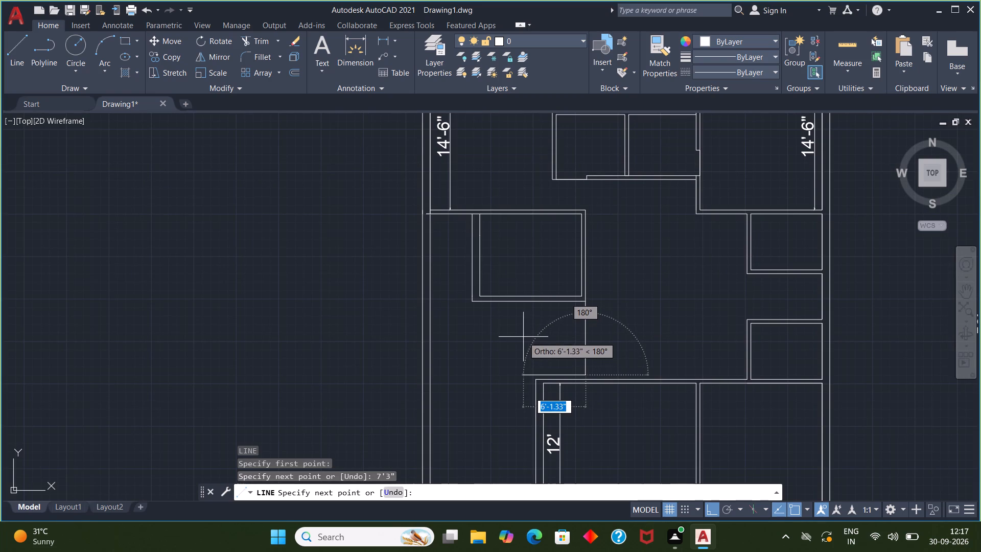
key(Escape)
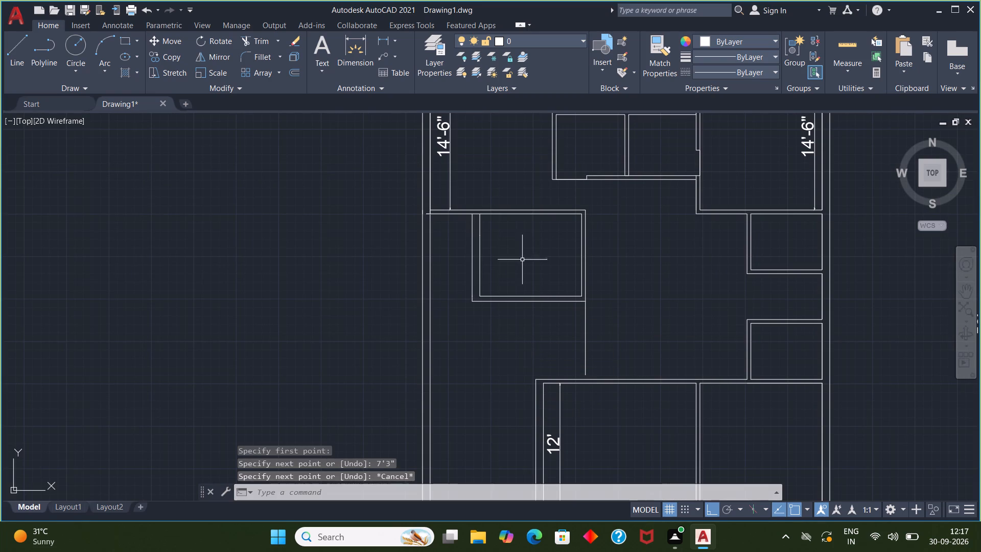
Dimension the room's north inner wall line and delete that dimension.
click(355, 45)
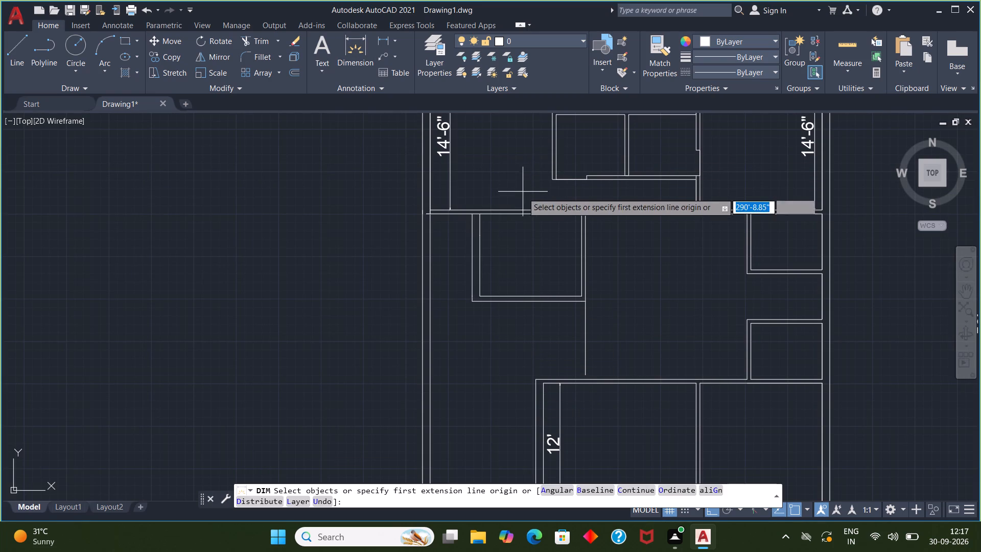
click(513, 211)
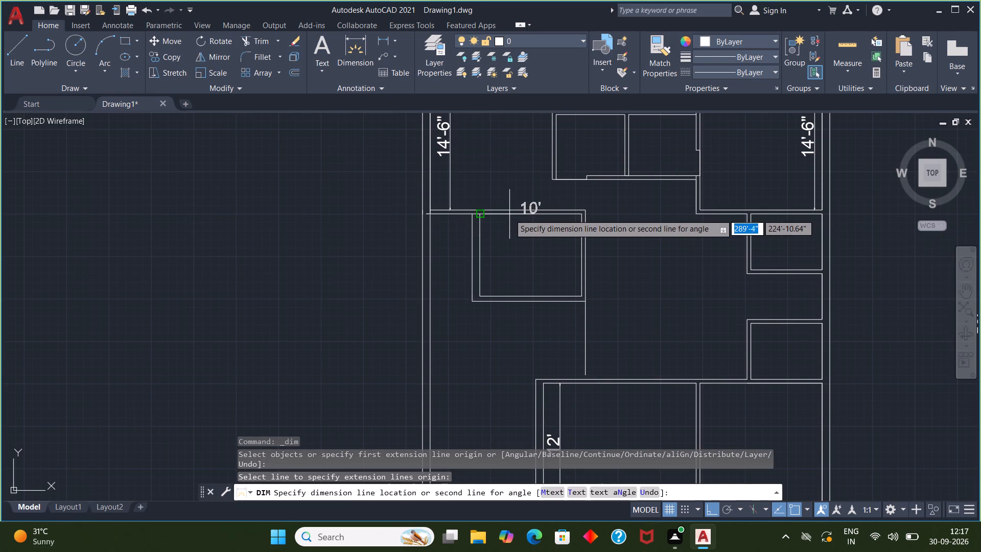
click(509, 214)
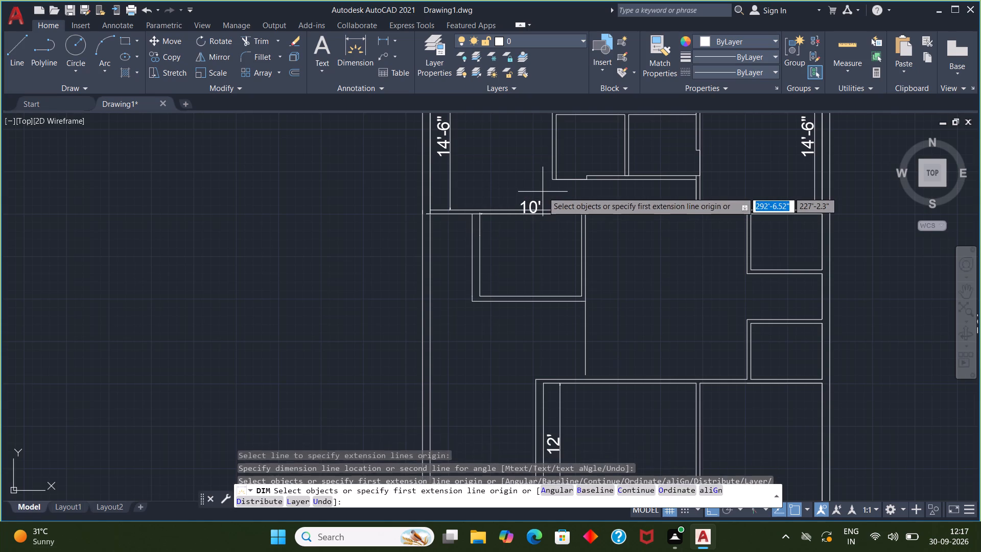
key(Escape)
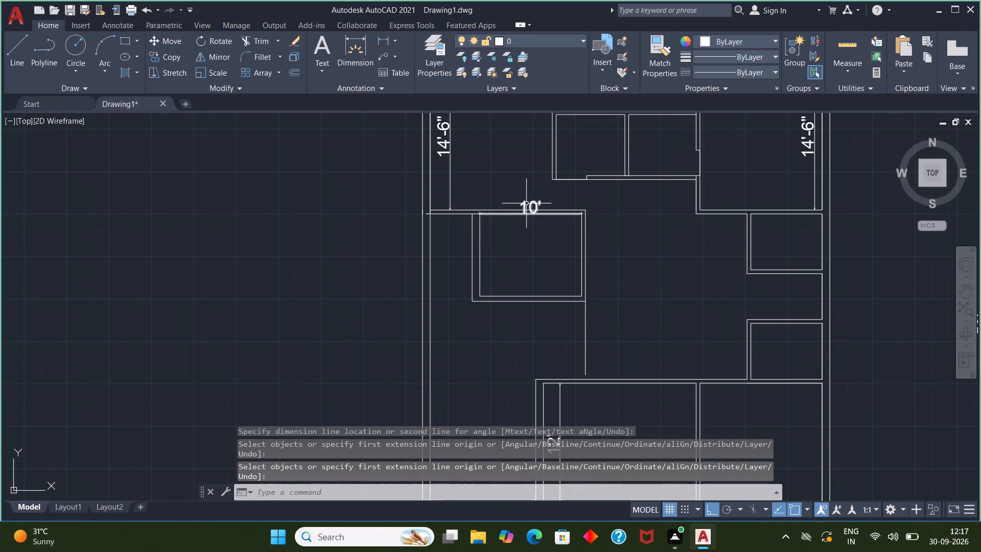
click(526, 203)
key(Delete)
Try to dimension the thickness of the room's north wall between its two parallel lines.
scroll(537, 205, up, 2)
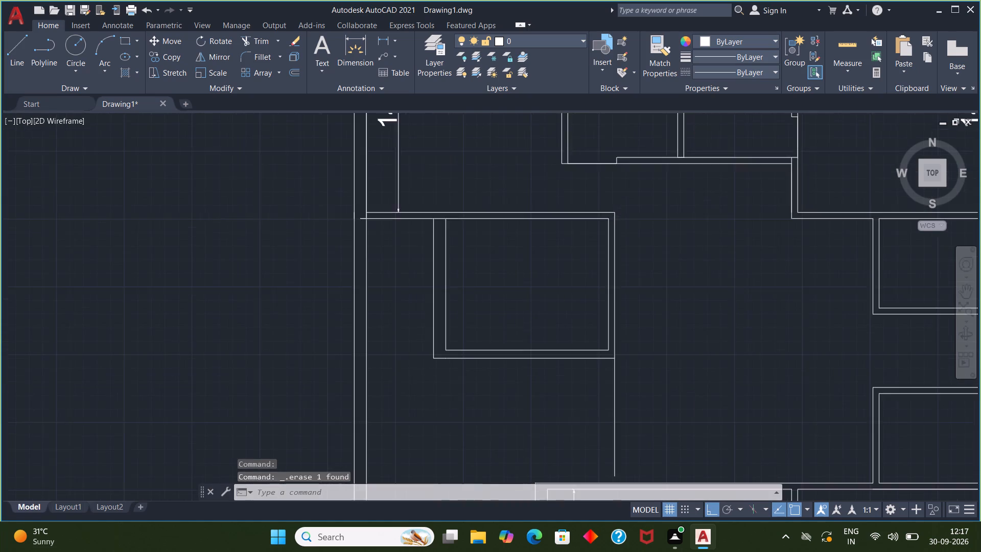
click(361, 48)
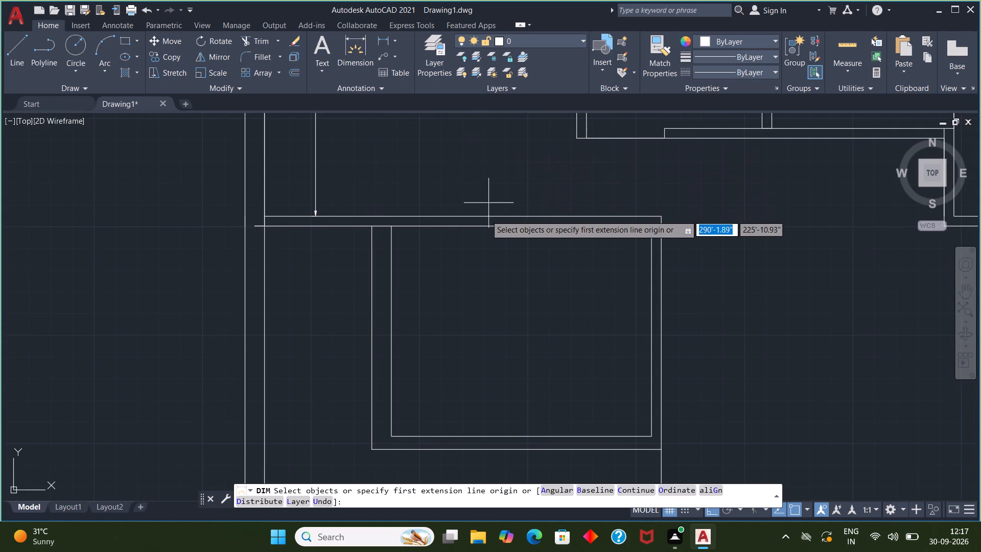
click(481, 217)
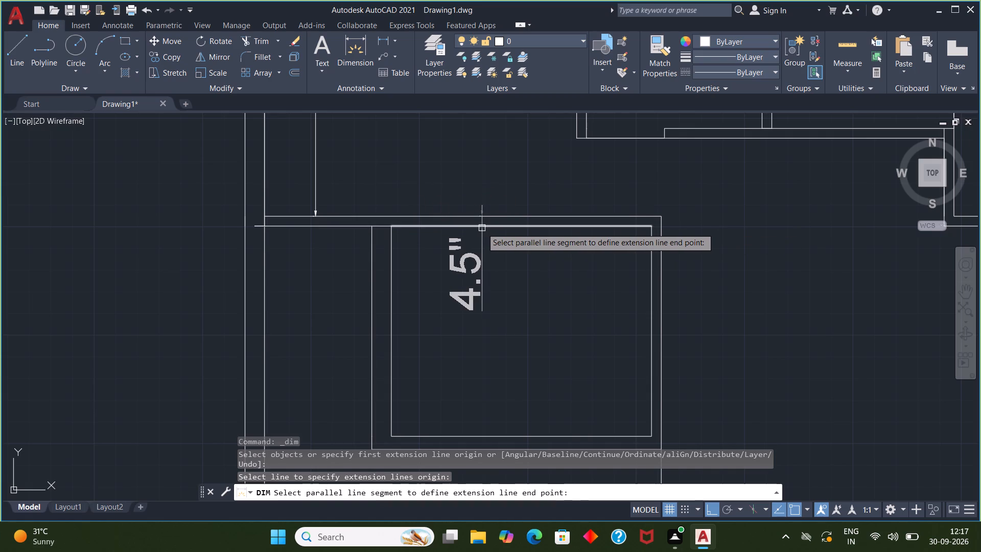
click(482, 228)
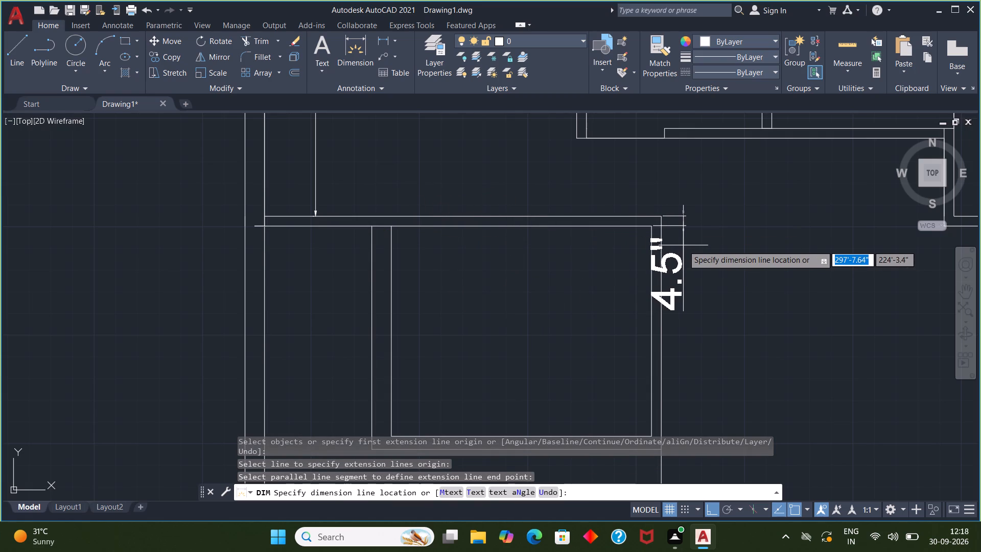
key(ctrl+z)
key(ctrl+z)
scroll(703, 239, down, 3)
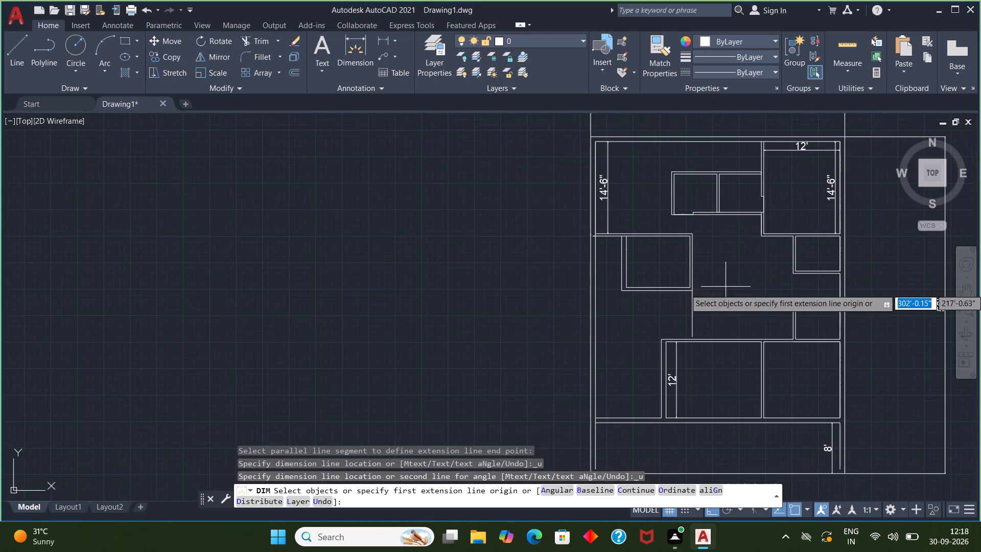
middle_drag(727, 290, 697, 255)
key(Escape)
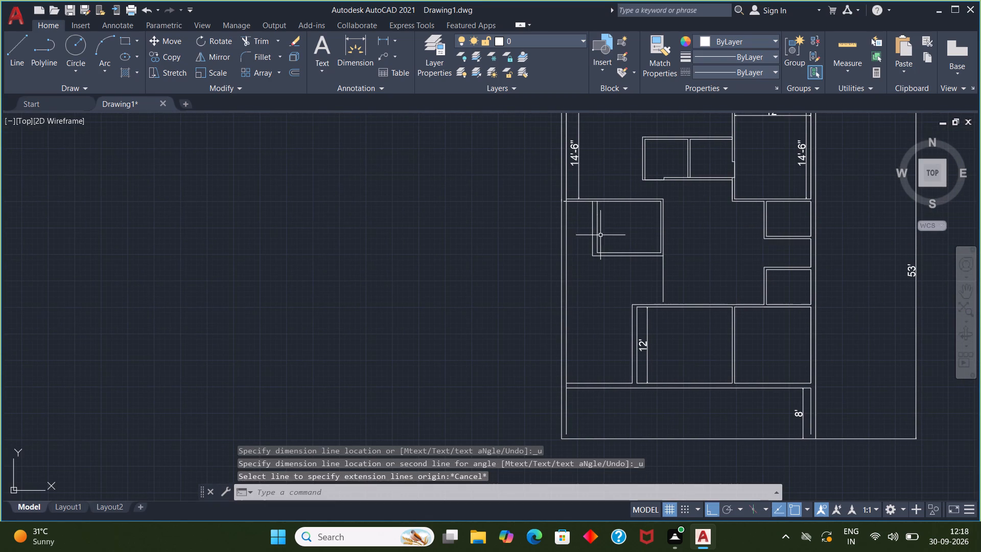
Delete the west room's inner and outer lines on its west, east and south walls, including the short southwest corner pieces.
click(592, 233)
click(602, 222)
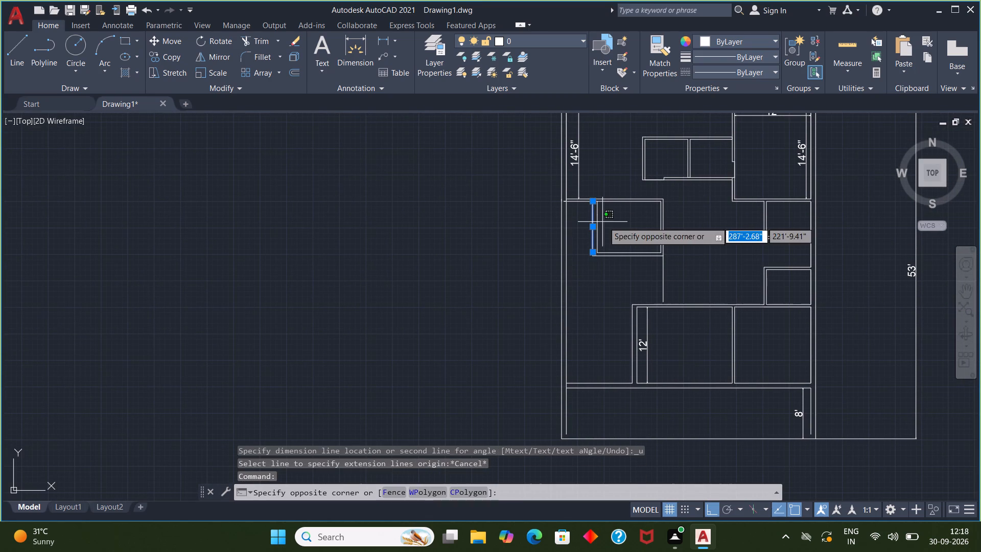
scroll(655, 222, up, 2)
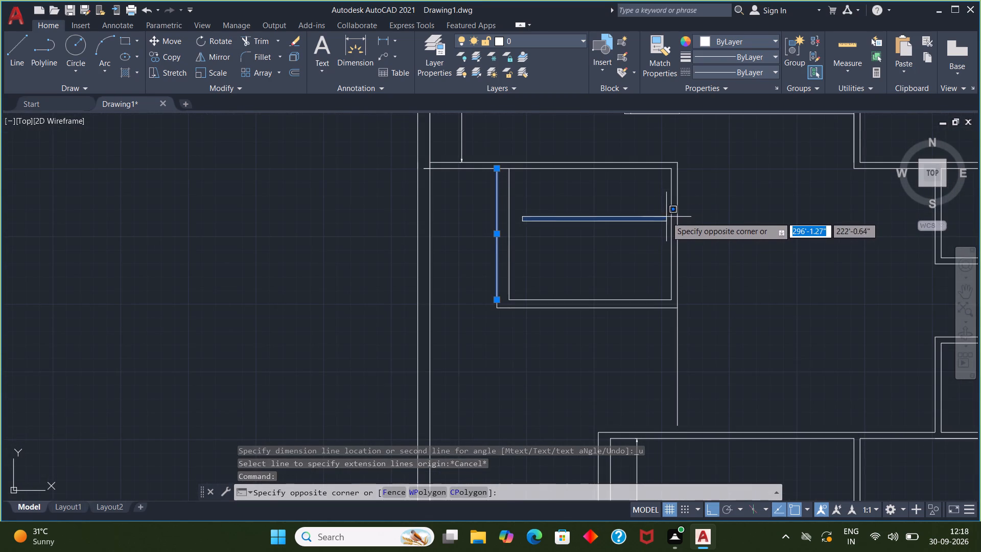
key(Escape)
click(670, 208)
click(678, 206)
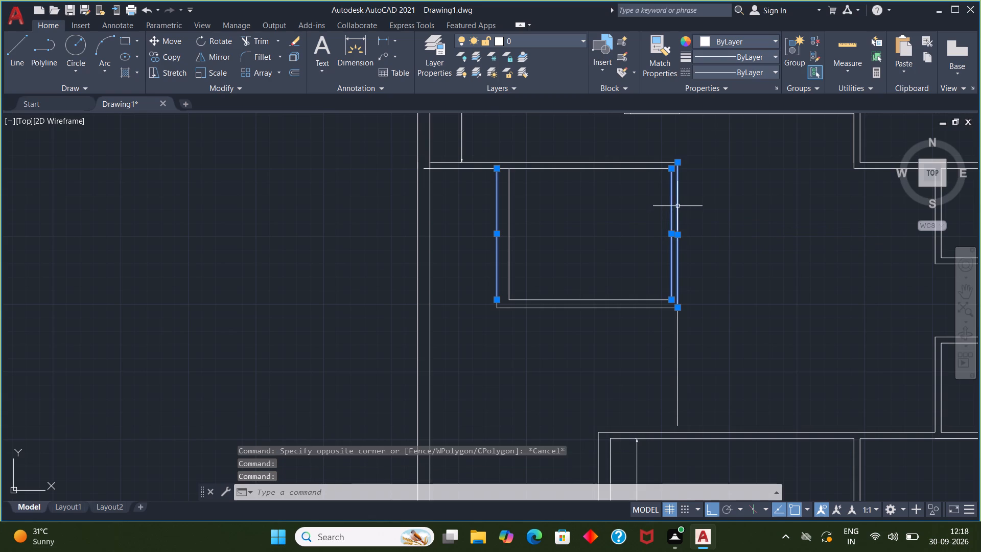
click(609, 301)
click(602, 309)
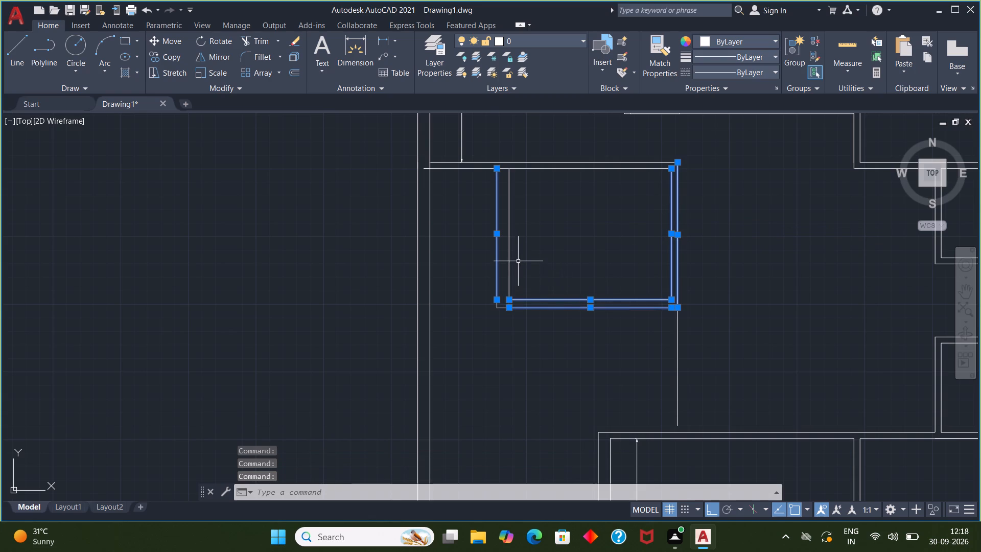
click(509, 256)
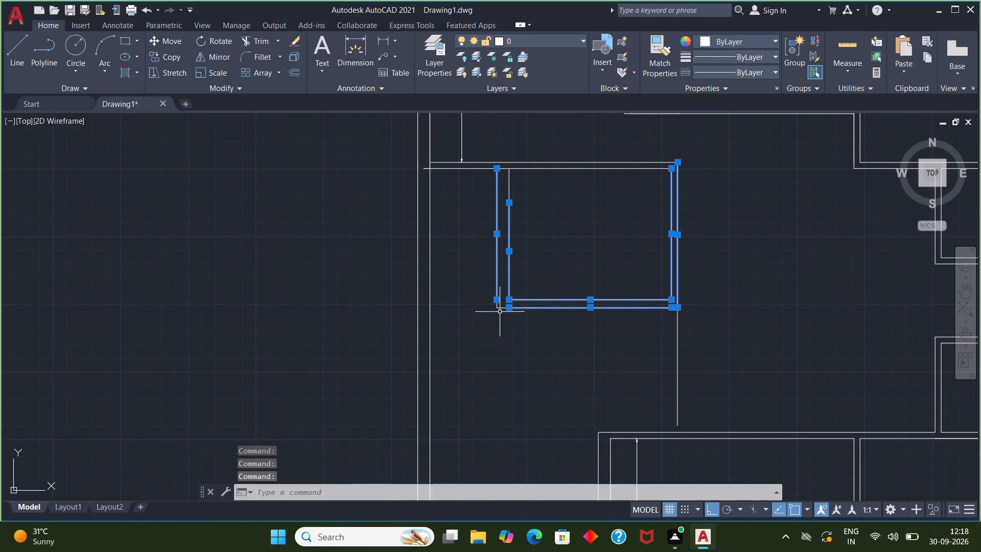
click(499, 309)
click(498, 304)
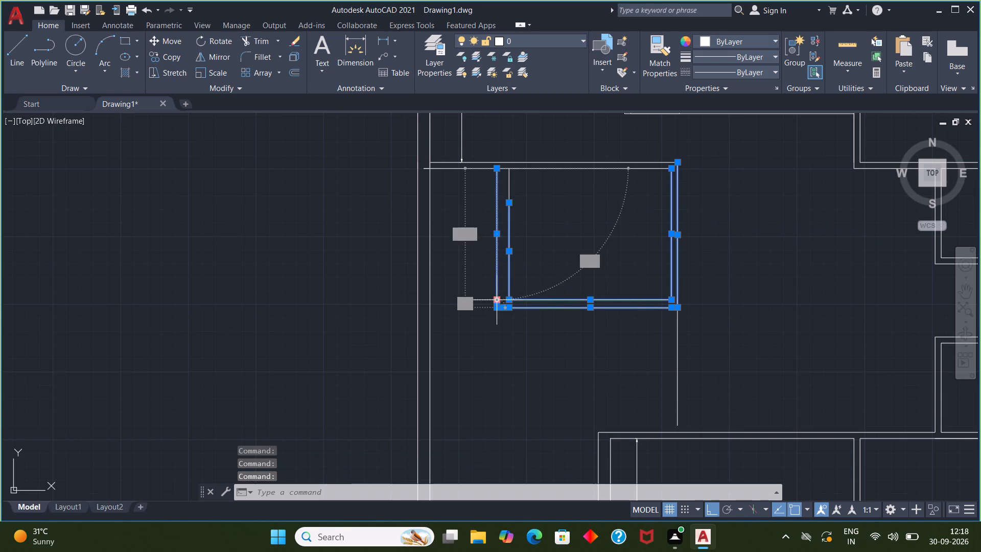
key(Delete)
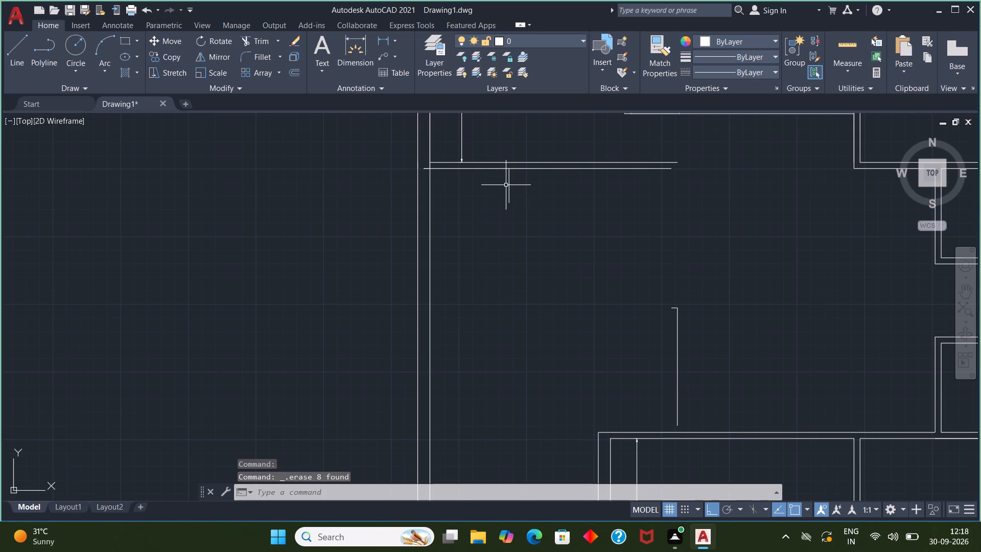
Delete the leftover west wall fragment, the short southeast corner piece and the wall line running south from it.
click(510, 181)
click(680, 332)
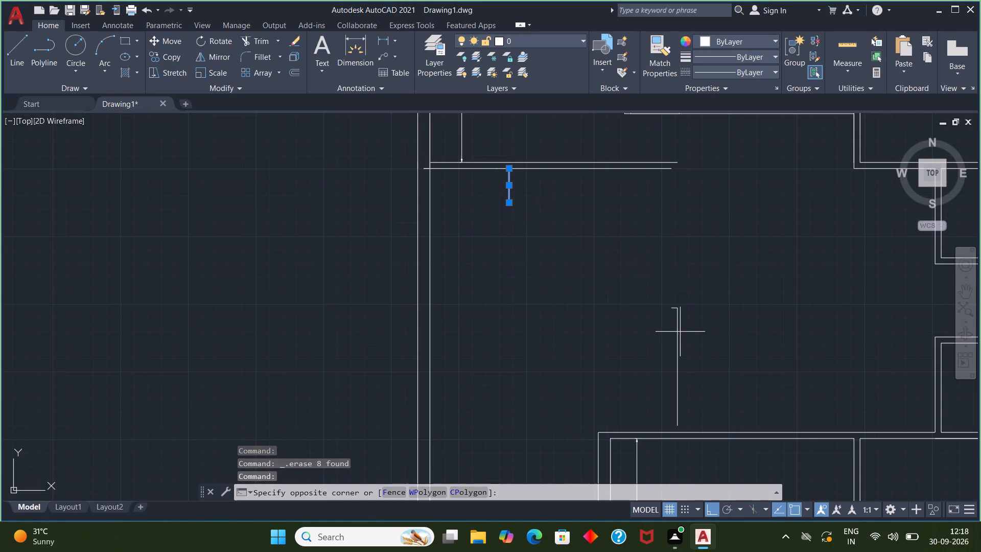
click(678, 328)
click(671, 309)
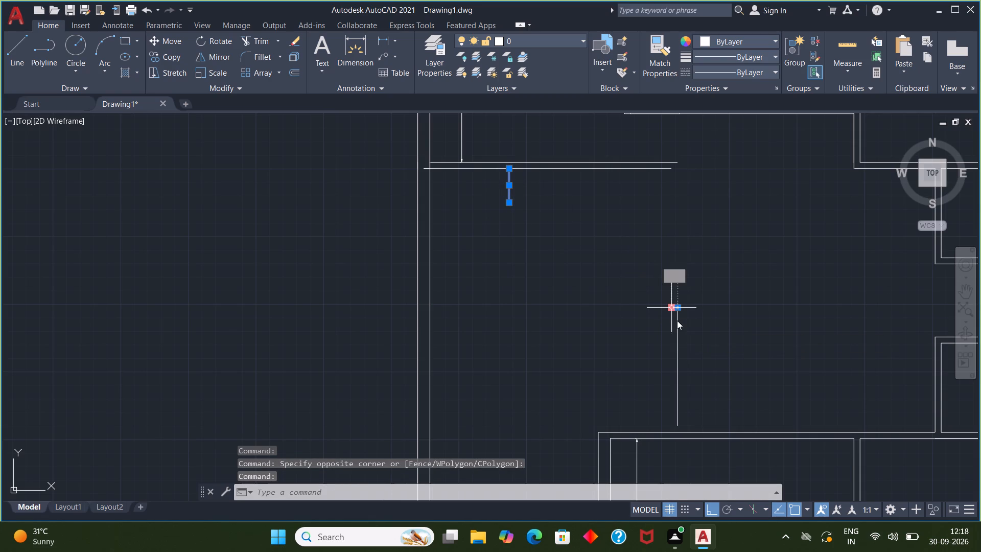
click(679, 368)
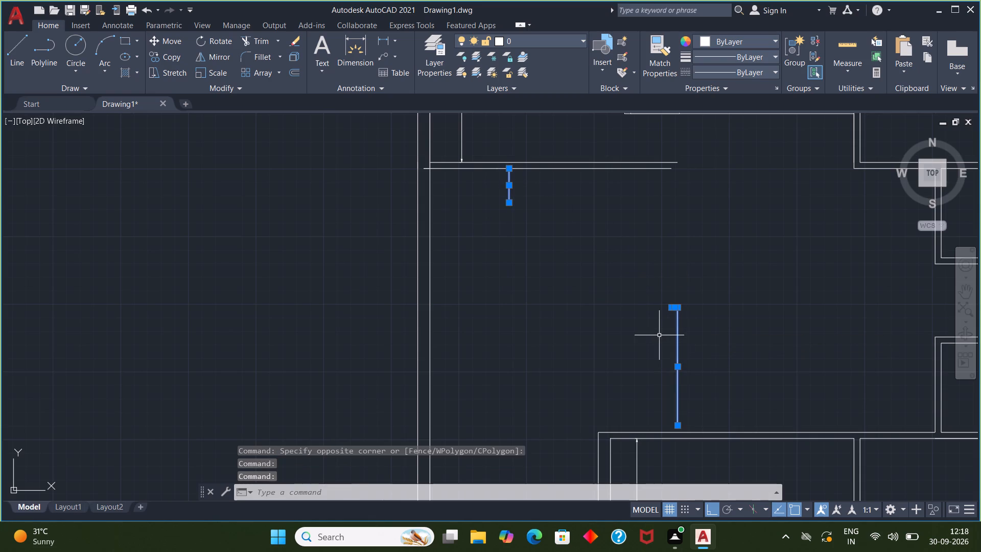
key(Delete)
Delete all segments of the room's north inner wall line, including the short stub inside the west exterior wall.
scroll(497, 211, up, 2)
middle_drag(485, 234, 464, 382)
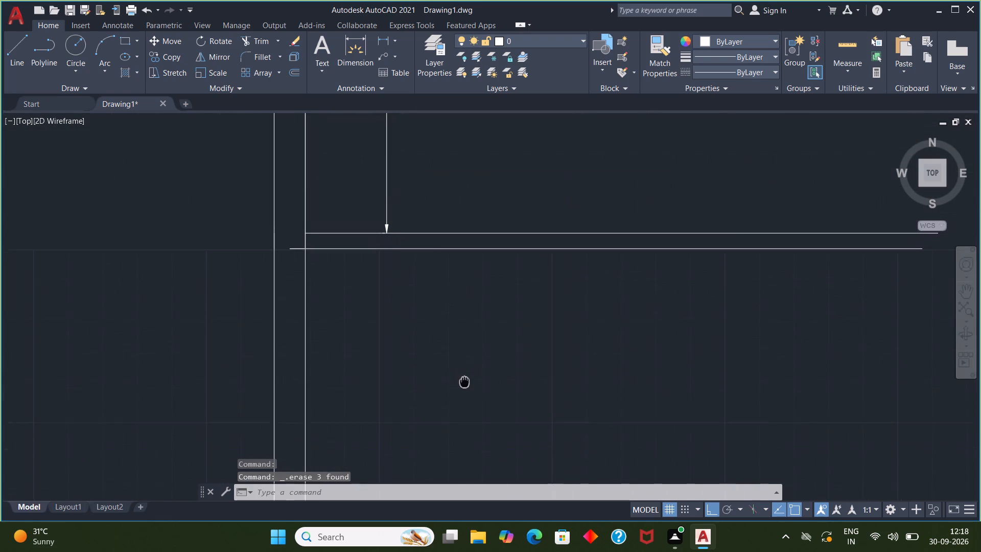
middle_drag(464, 382, 464, 383)
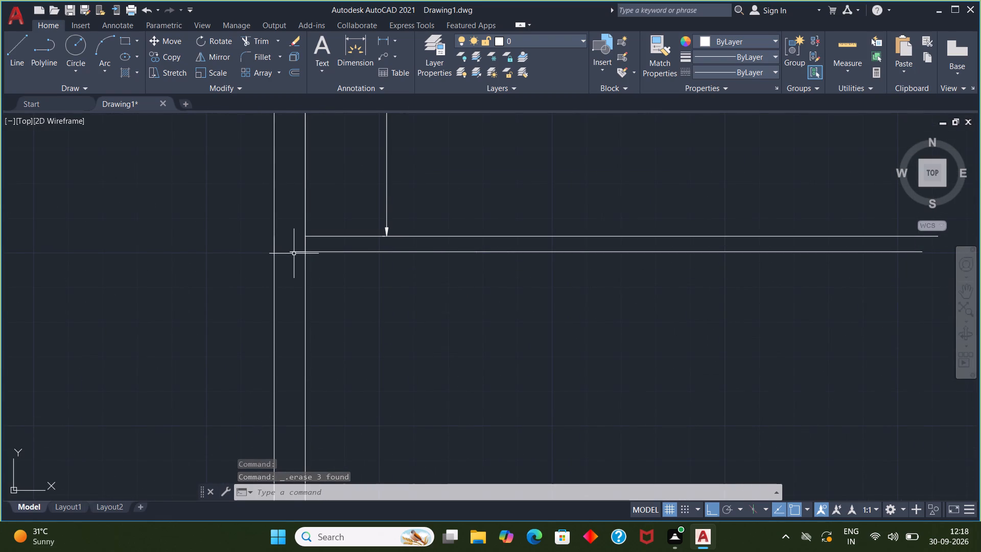
click(294, 253)
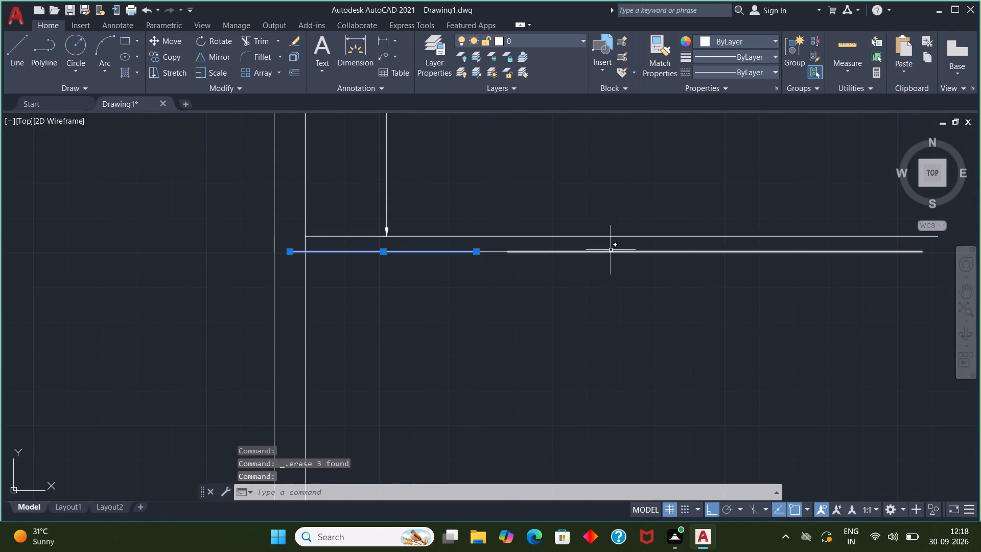
click(610, 249)
click(563, 251)
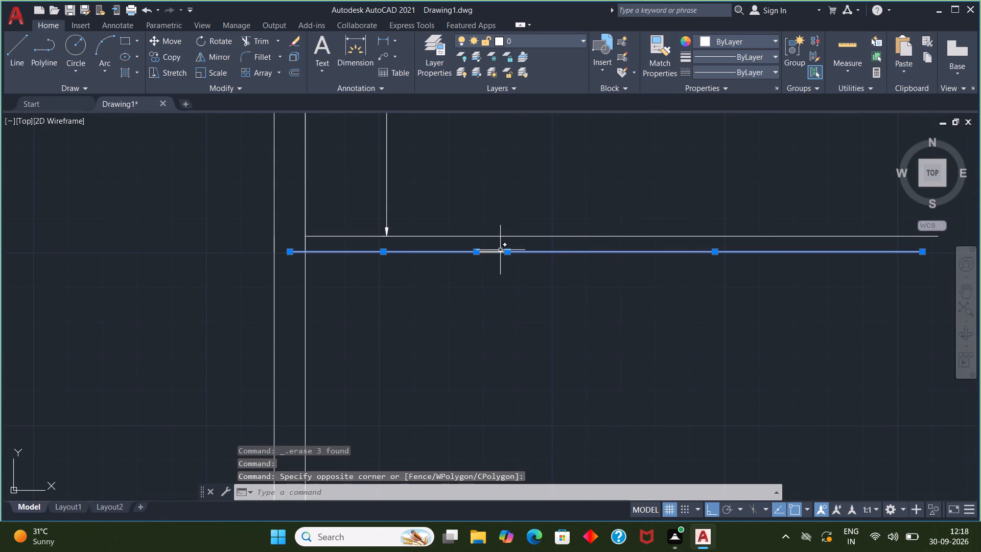
click(498, 251)
key(Delete)
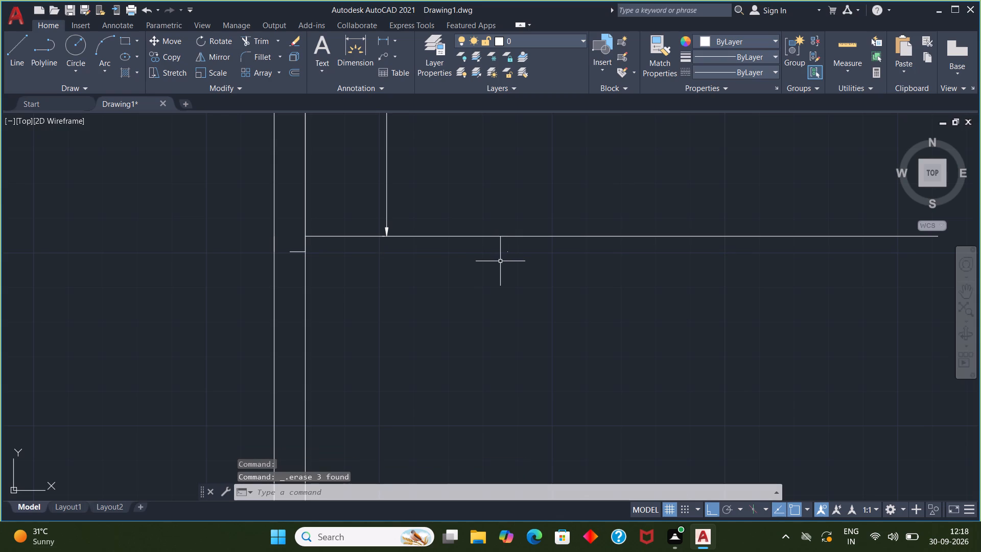
click(296, 252)
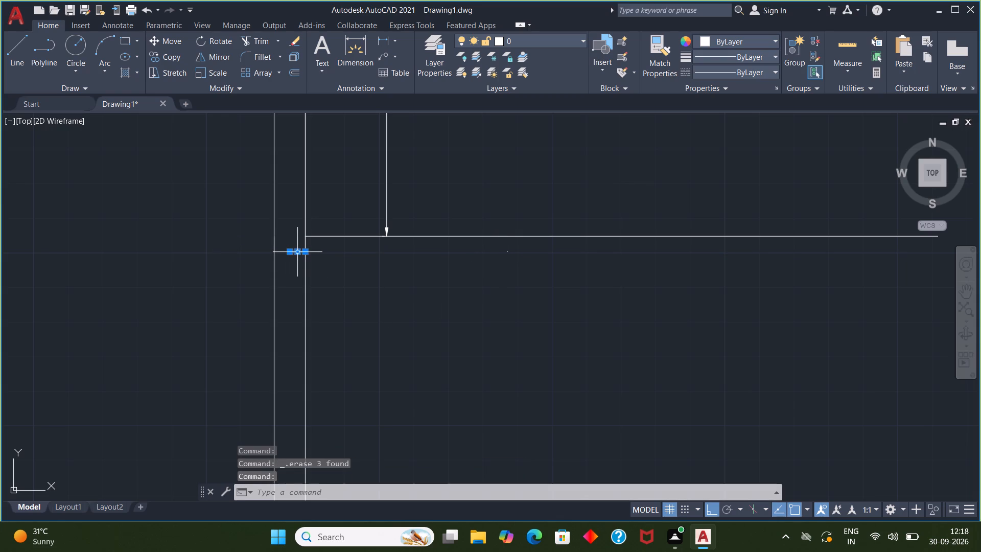
key(Delete)
Draw a 6" line south from where the north wall line meets the west exterior wall, continuing with a 4.5" line west.
key(l)
key(Return)
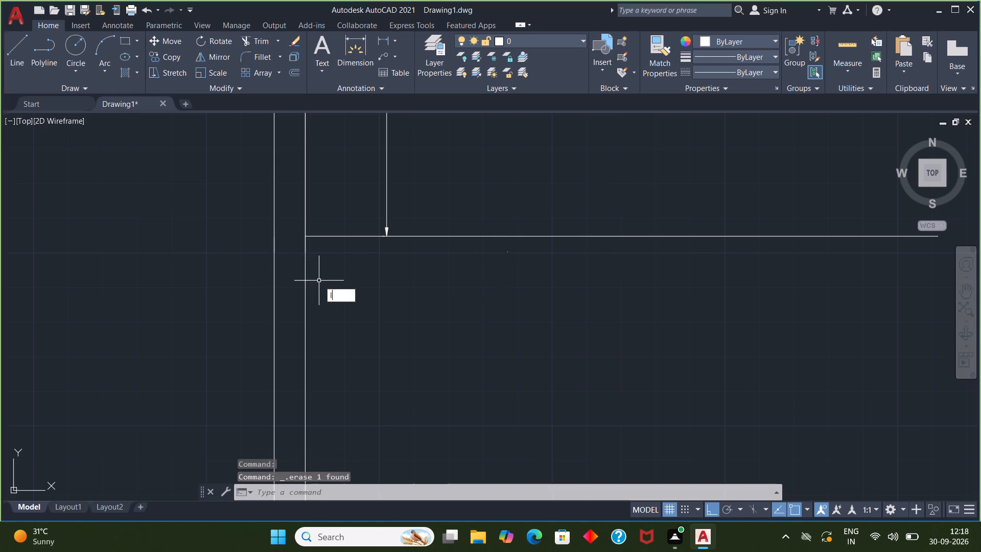
click(302, 236)
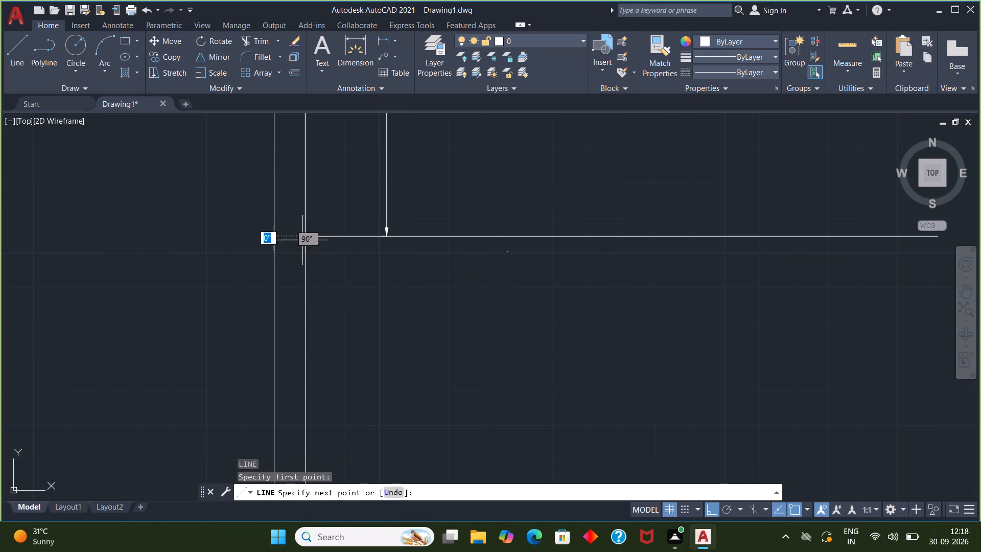
key(6)
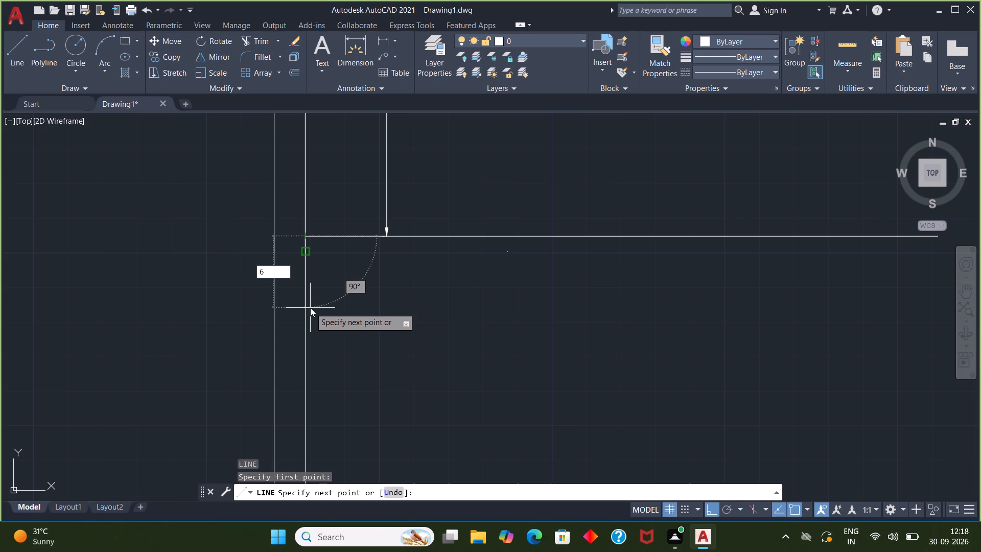
key(shift+quotedbl)
key(Return)
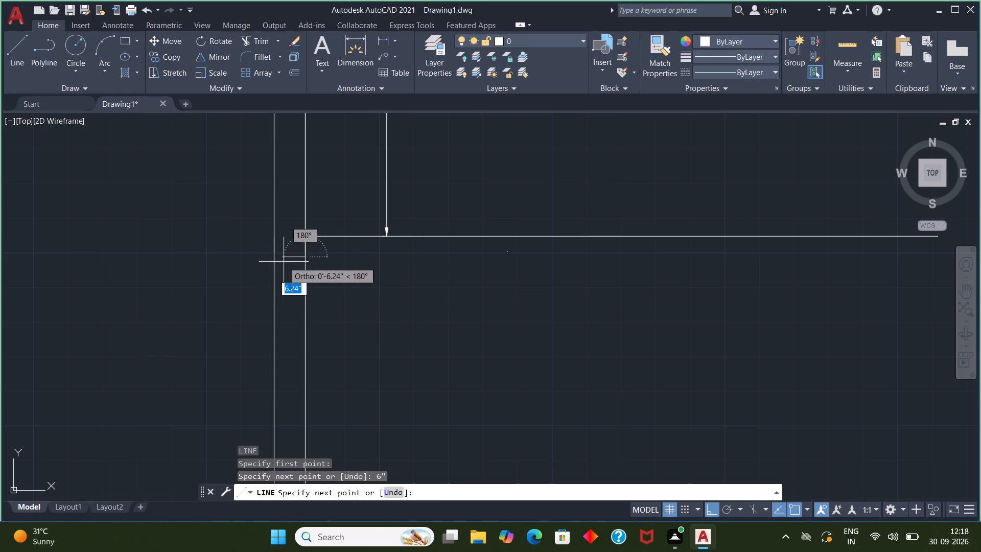
text(4.5)
key(shift+quotedbl)
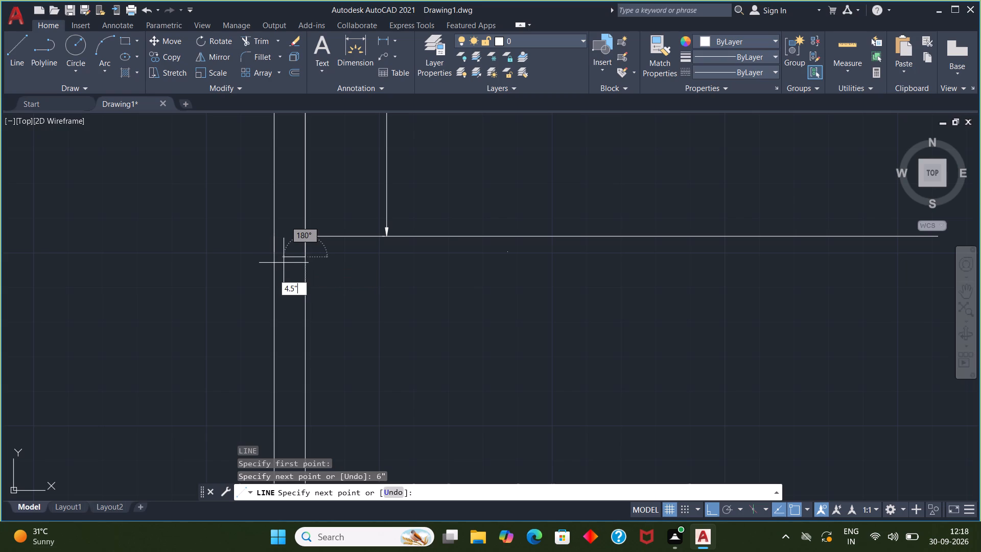
key(Return)
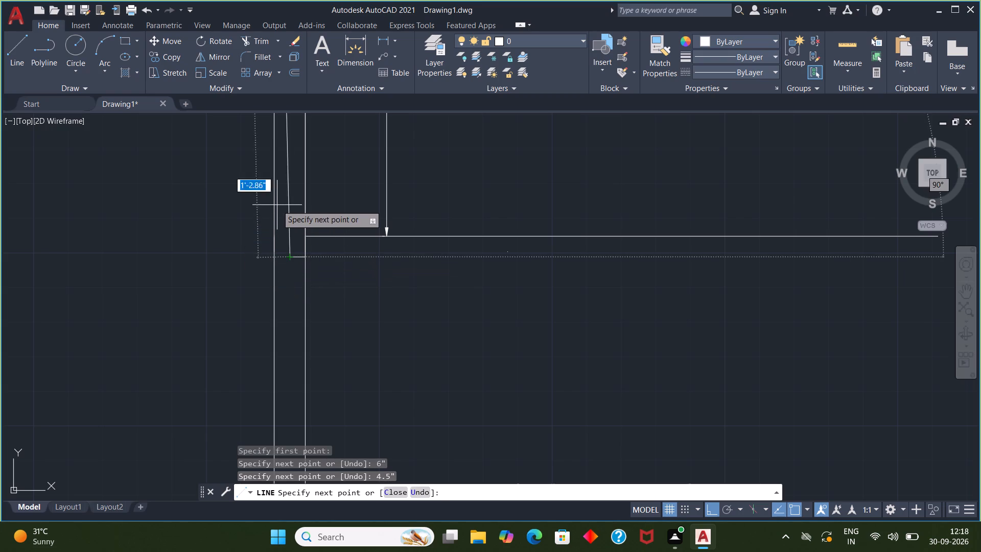
key(Escape)
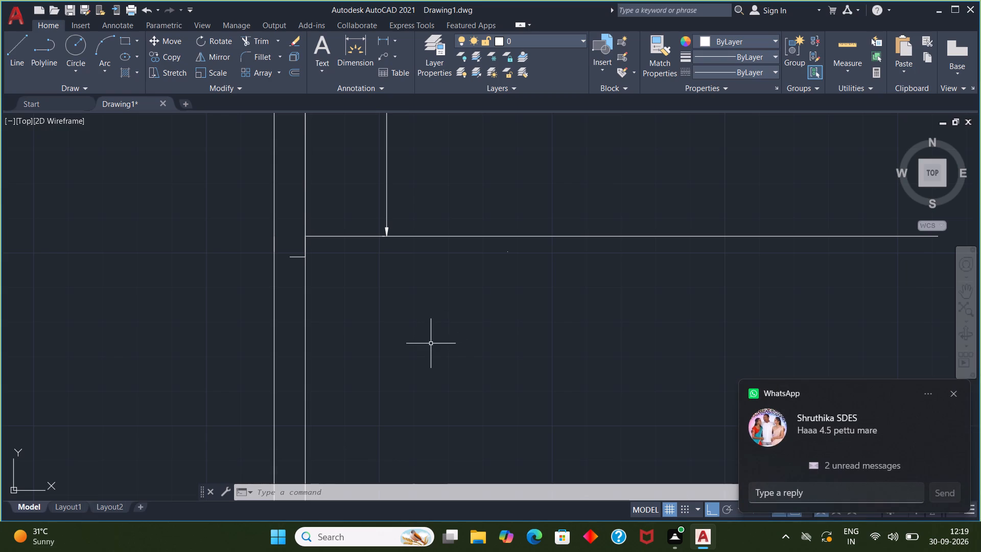
Draw a 4'6" line east from the 4.5" line's west end, continuing with a line about 2' south.
scroll(418, 349, up, 1)
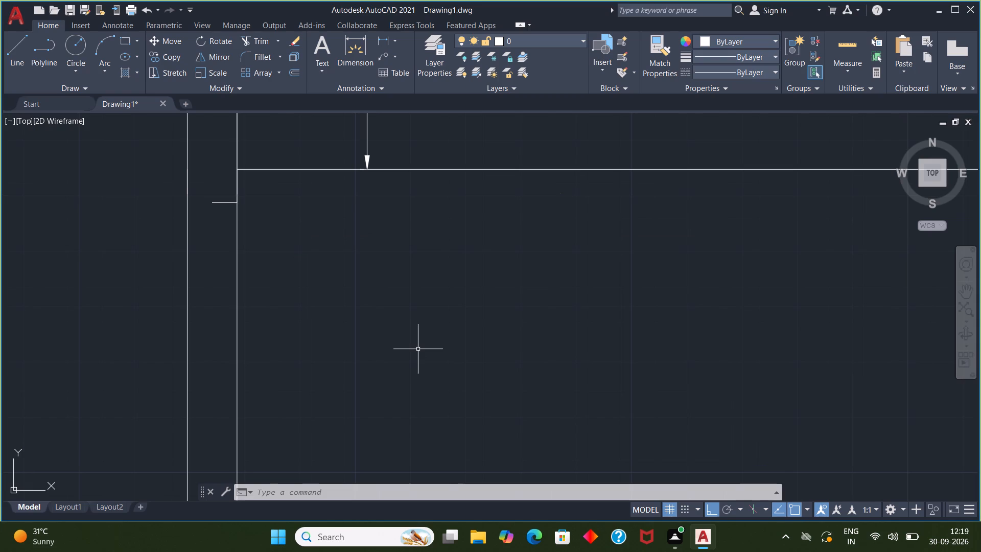
key(l)
key(Return)
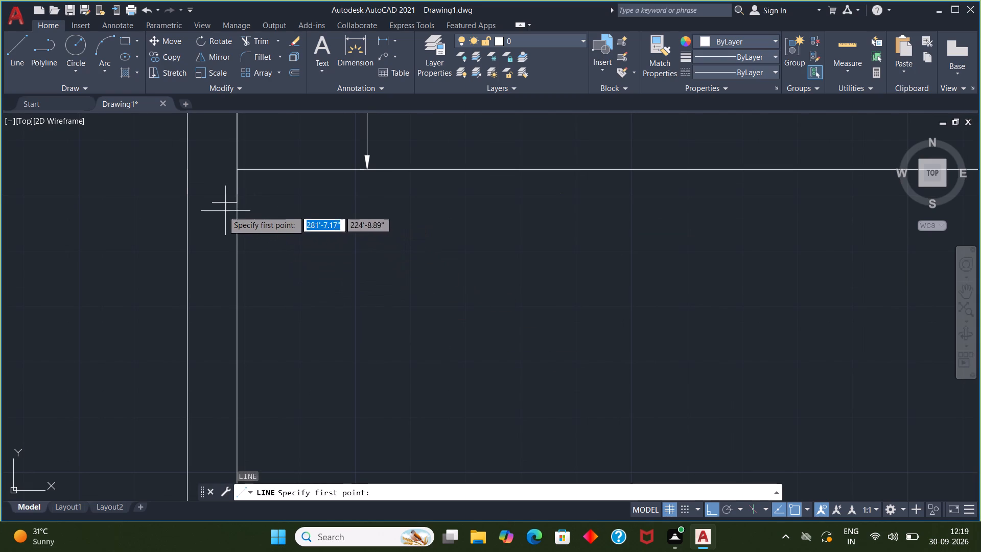
click(214, 202)
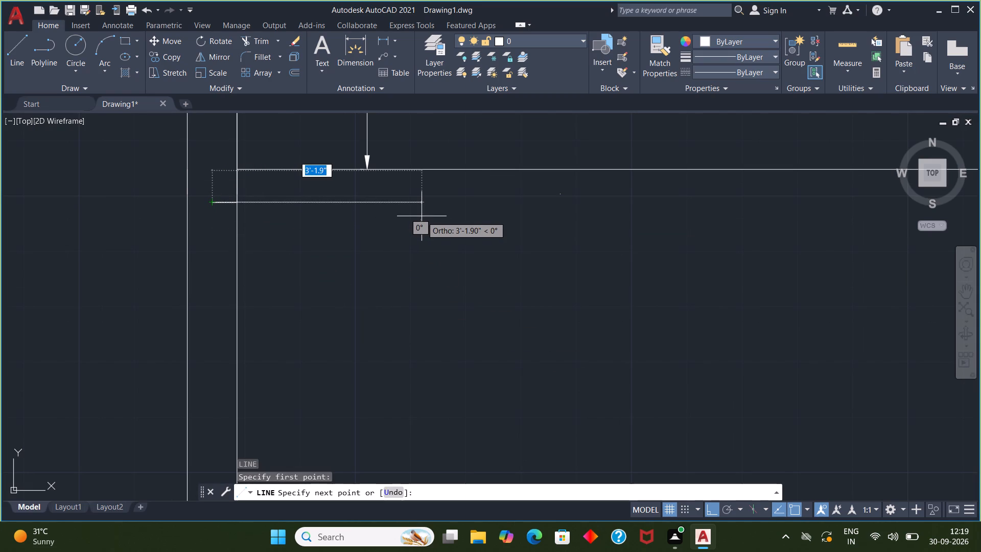
key(4)
text('6)
key(shift+quotedbl)
key(Return)
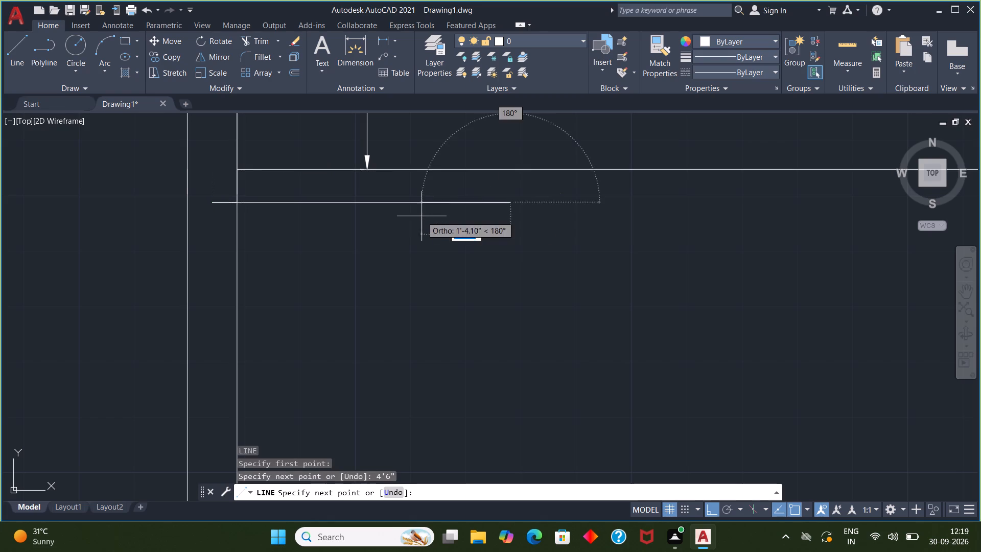
middle_drag(481, 291, 447, 210)
scroll(459, 259, down, 1)
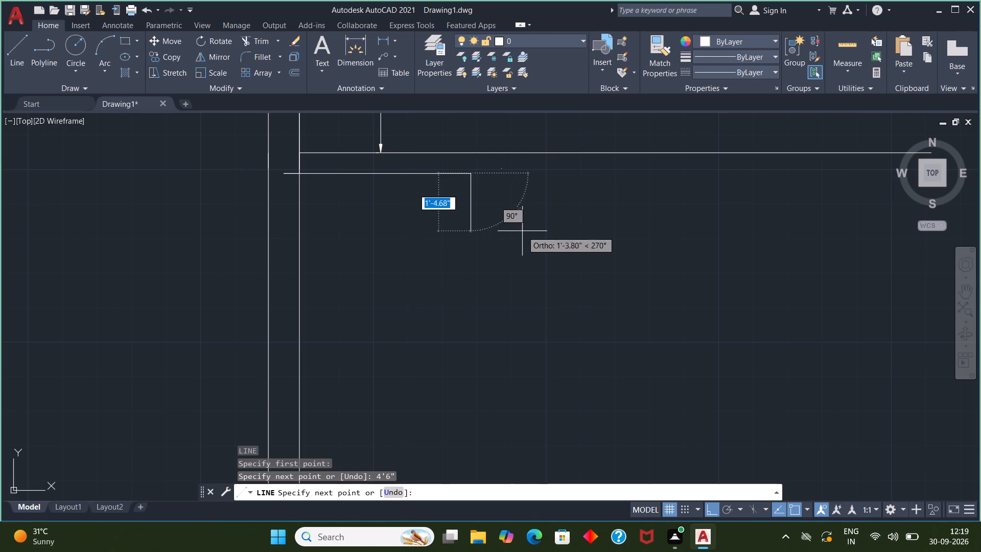
click(515, 259)
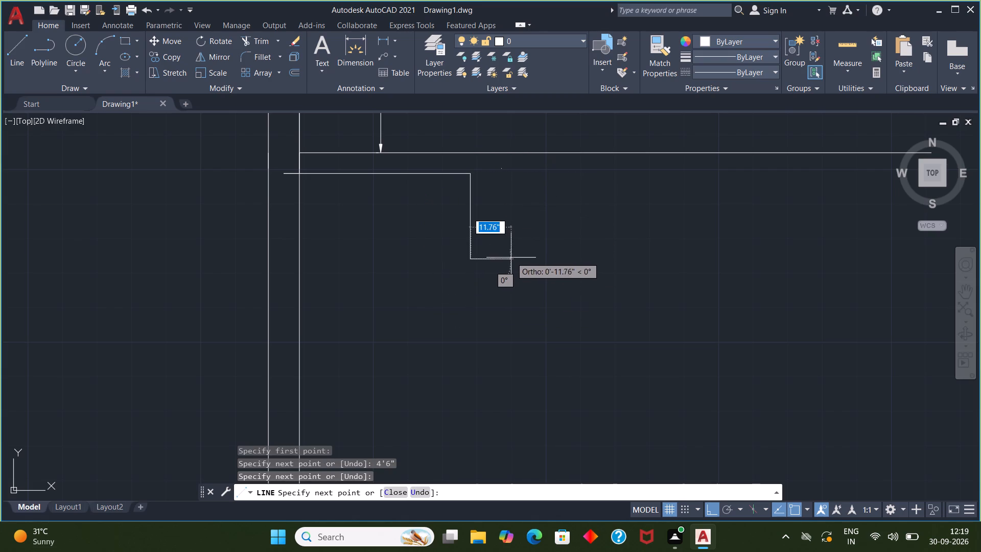
key(Escape)
Draw a 9" line east from the 4'6" line's east end, continuing with a line about 2'2" south.
key(space)
click(468, 176)
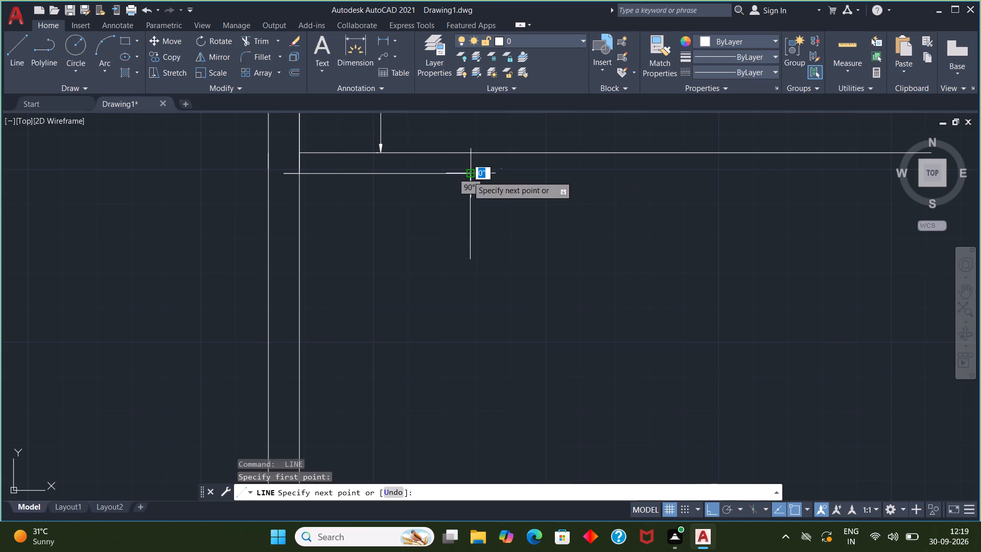
key(9)
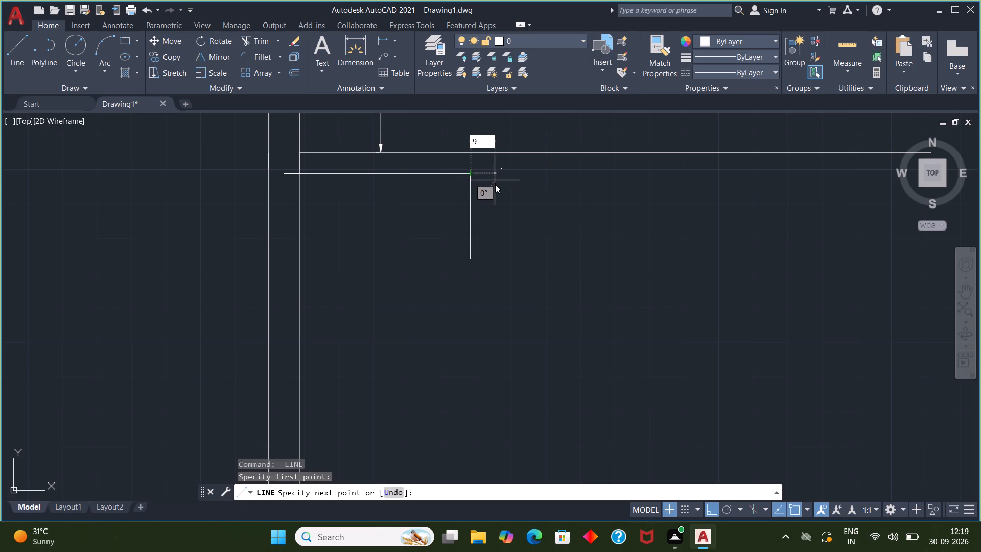
key(shift+quotedbl)
key(Return)
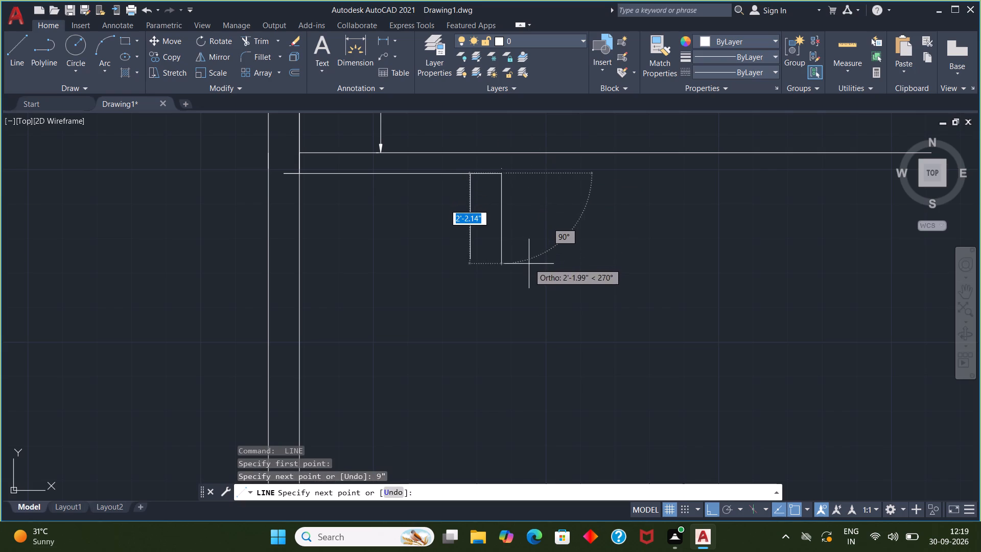
click(529, 264)
key(Escape)
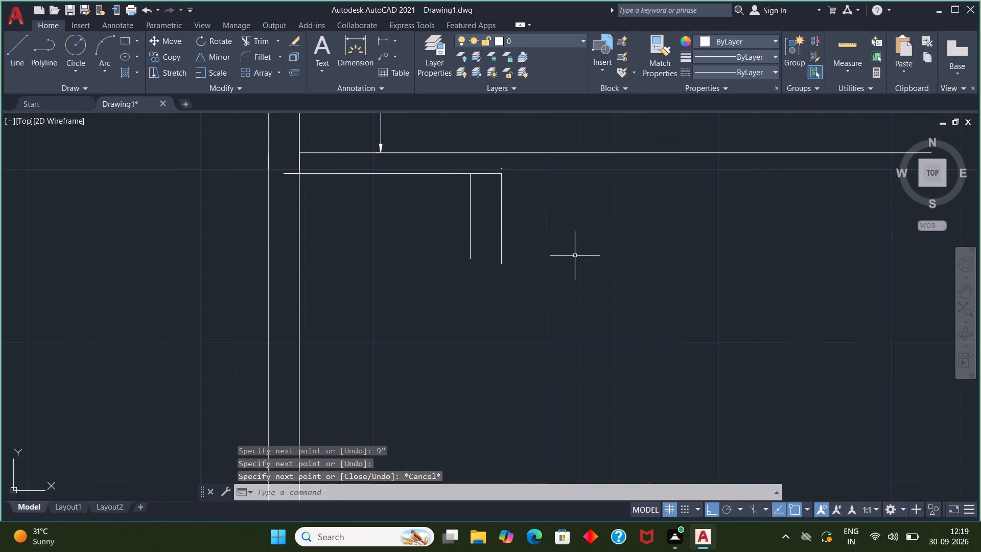
Draw a 10' line east from the 9" line's east end, continuing with an 8'1" line south.
middle_drag(575, 256, 515, 361)
key(l)
key(Return)
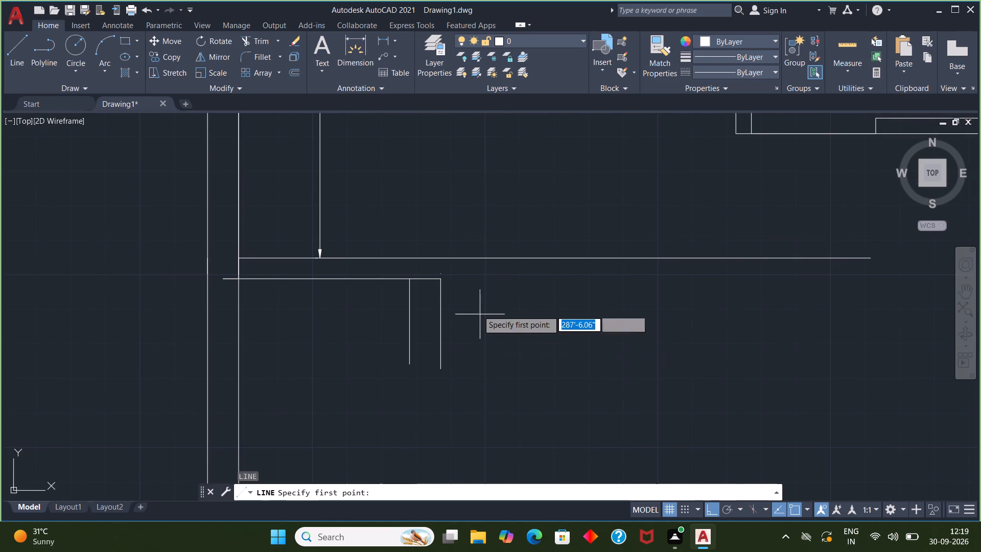
click(439, 279)
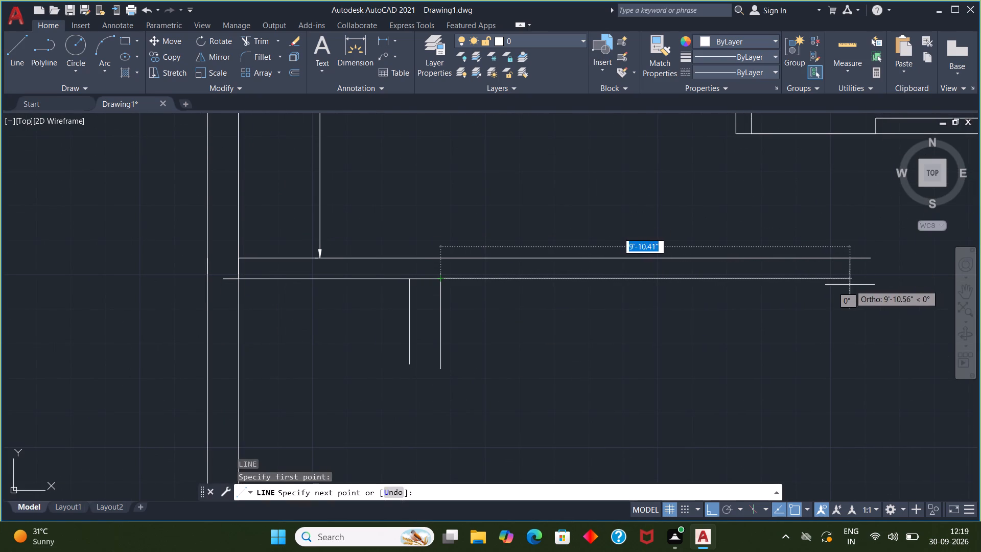
key(1)
key(0)
key(apostrophe)
key(Return)
scroll(826, 350, down, 1)
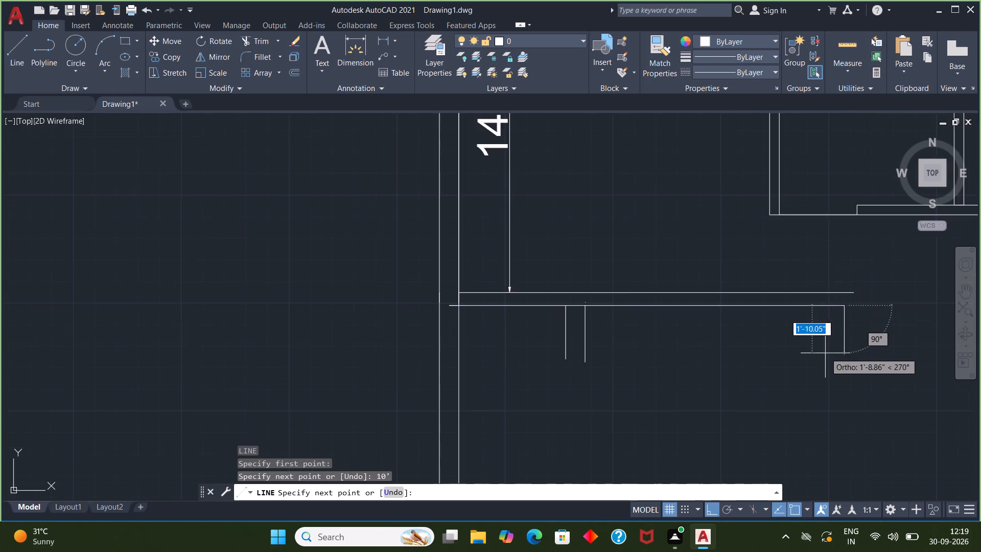
middle_drag(825, 353, 756, 159)
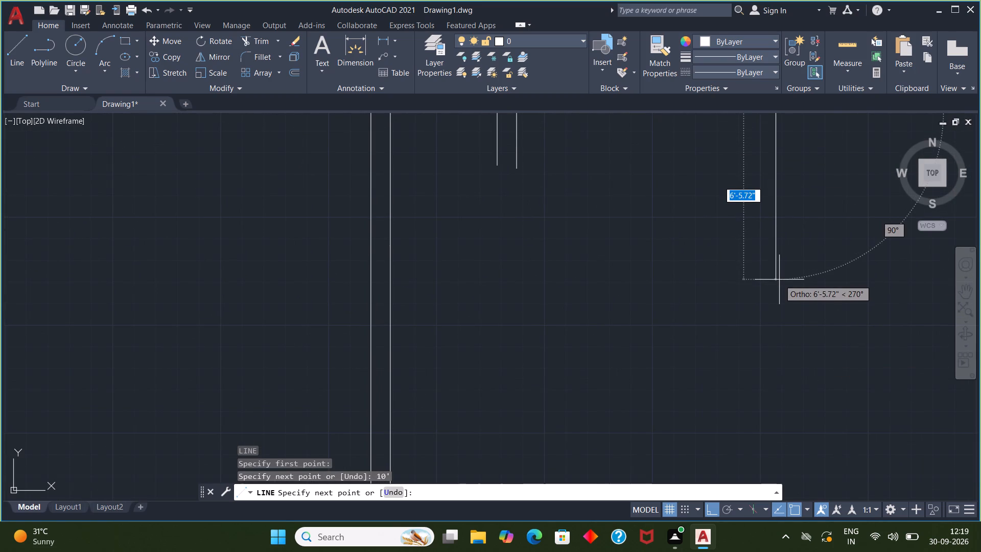
middle_drag(779, 280, 762, 335)
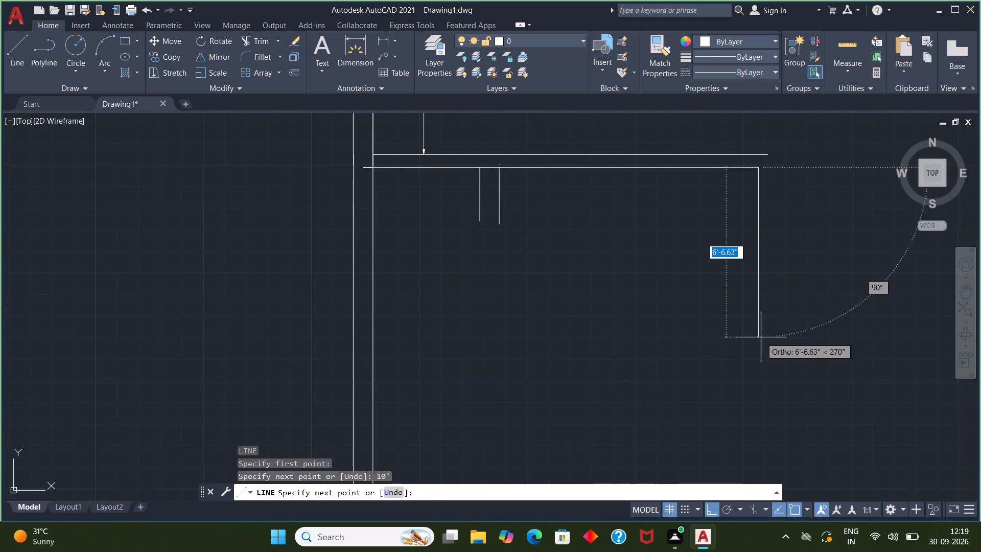
key(8)
text('1)
key(shift+quotedbl)
key(Return)
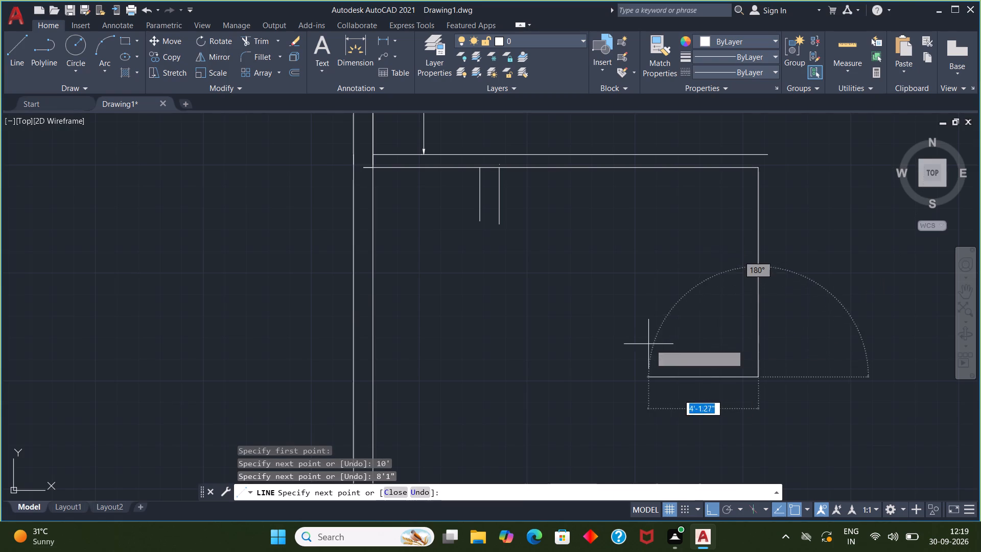
Continue the outline with a 10' line west and a line north to the lower end of the room's short west inner wall line.
key(1)
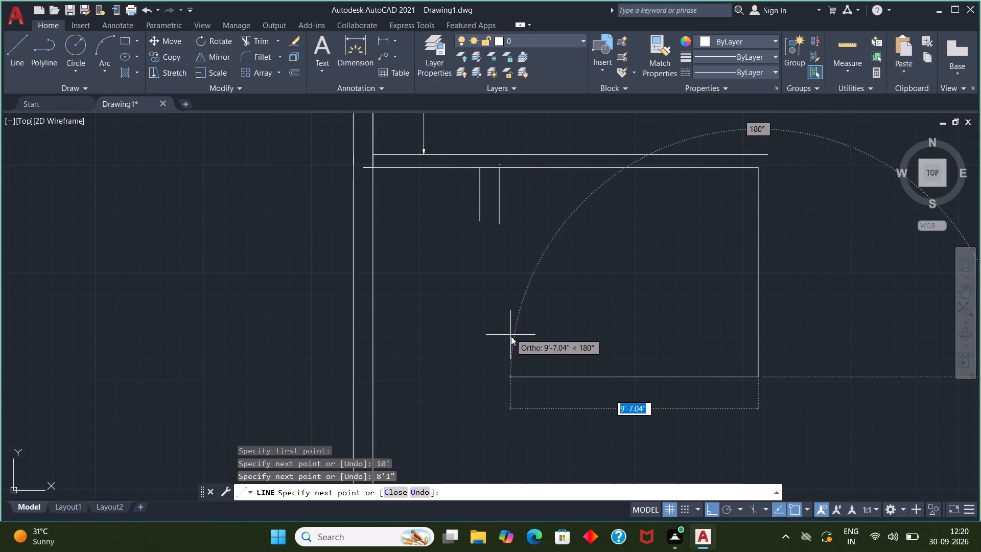
text(0')
key(Return)
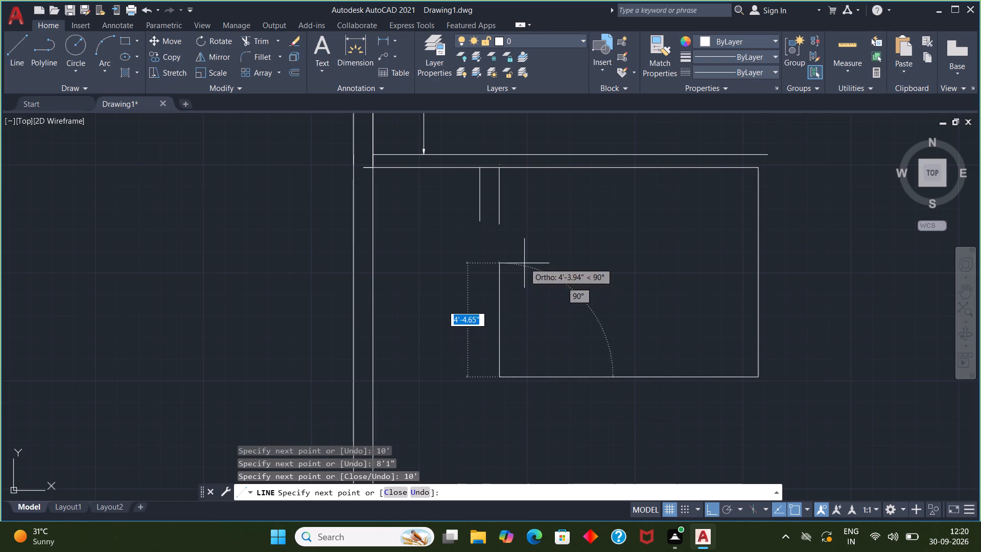
click(502, 225)
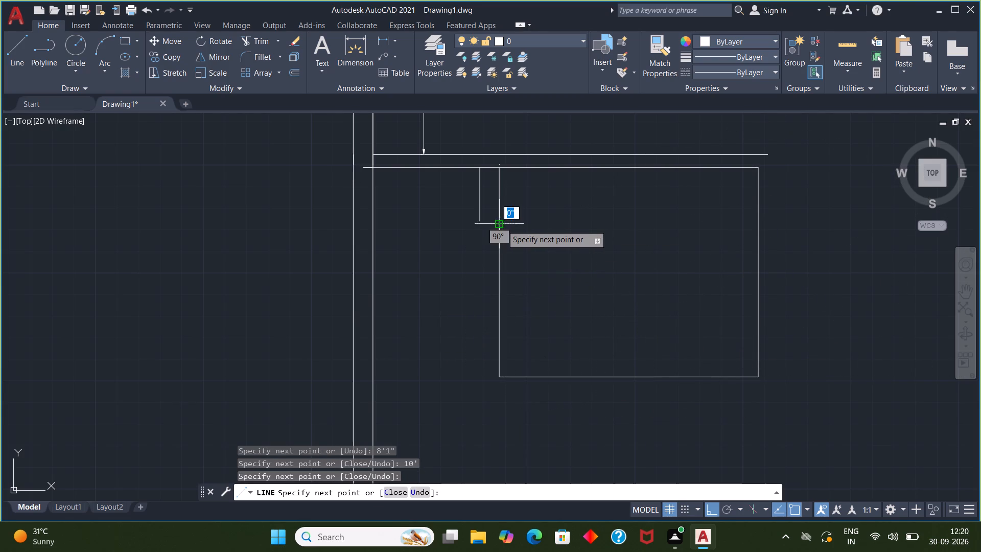
key(Escape)
Delete the short vertical line just west of the room's inner rectangle.
scroll(584, 265, down, 2)
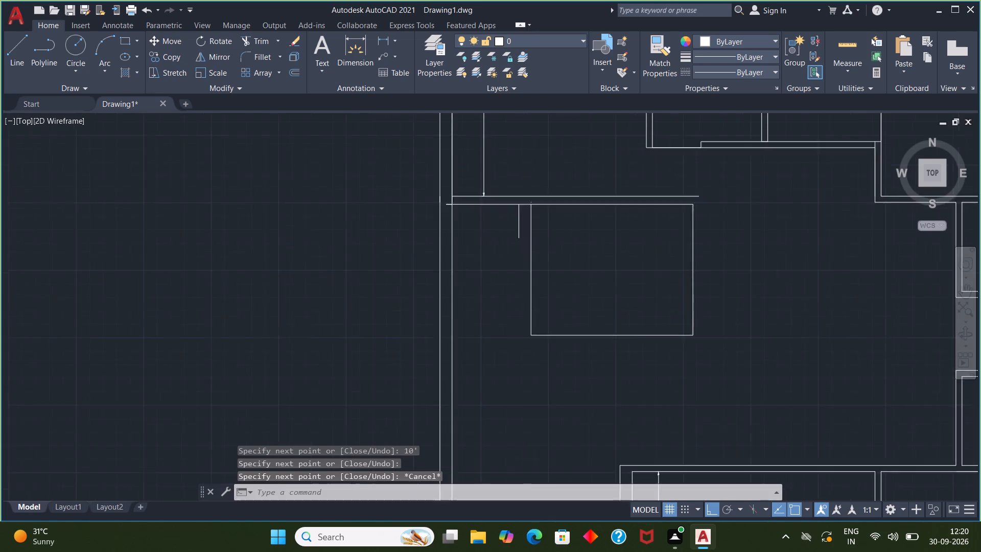
middle_drag(619, 303, 606, 274)
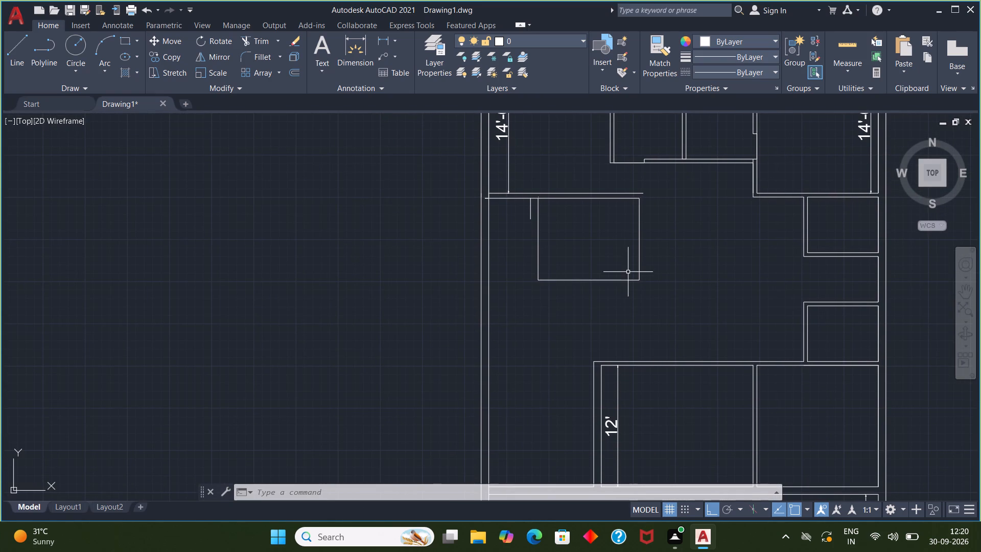
scroll(534, 213, up, 3)
middle_drag(534, 213, 527, 256)
click(513, 239)
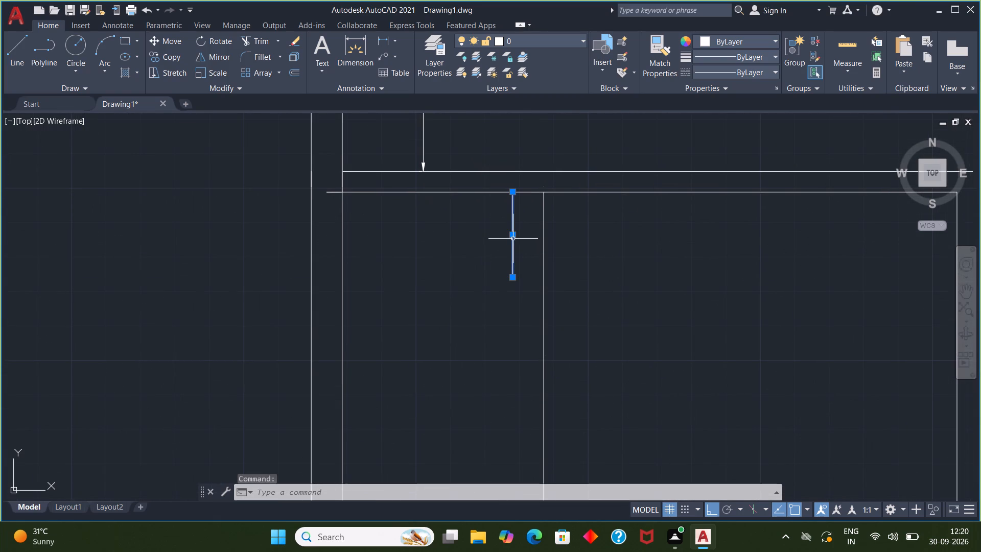
key(Delete)
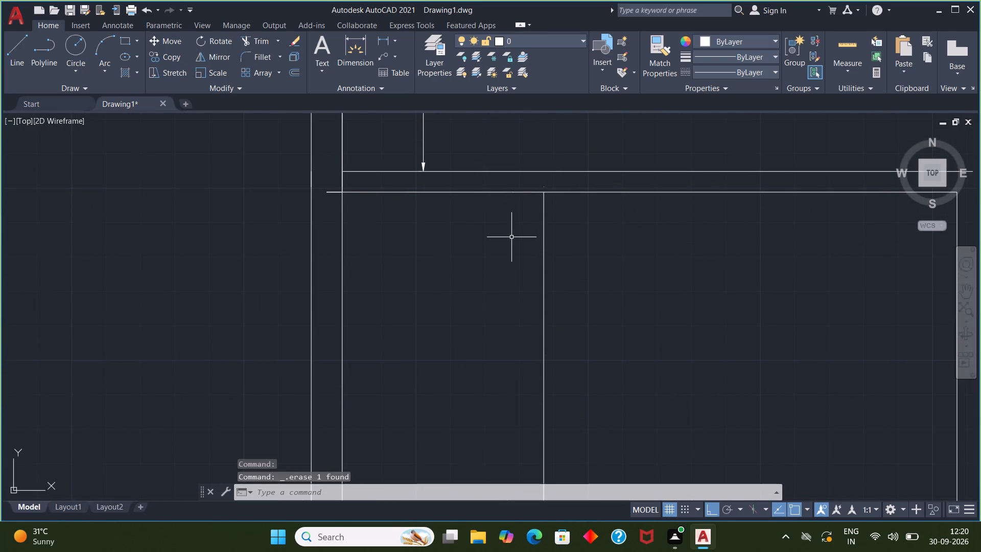
Redraw the room's west outer wall line 8'1" south from the deleted line's top point, continuing 6" further south.
key(l)
key(Return)
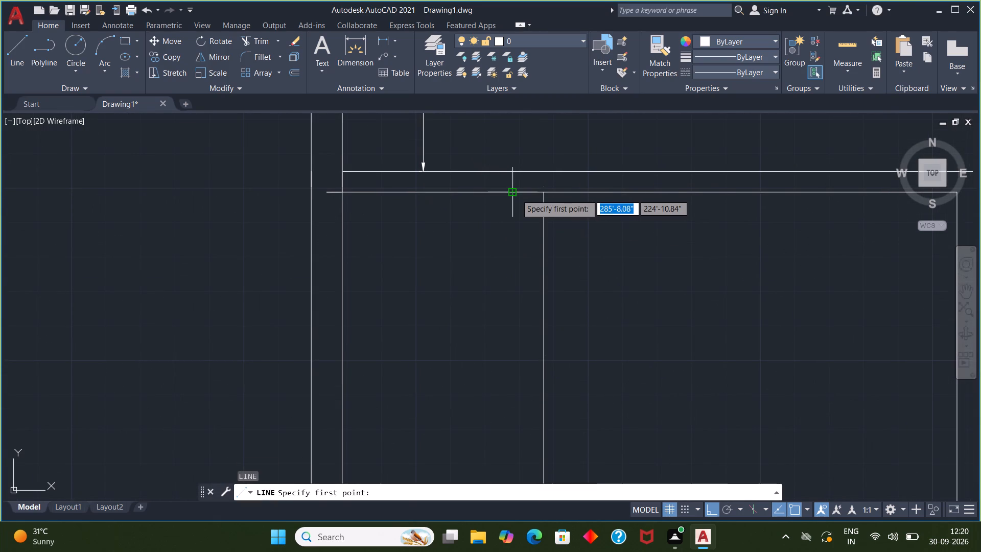
click(516, 194)
middle_drag(529, 355, 513, 185)
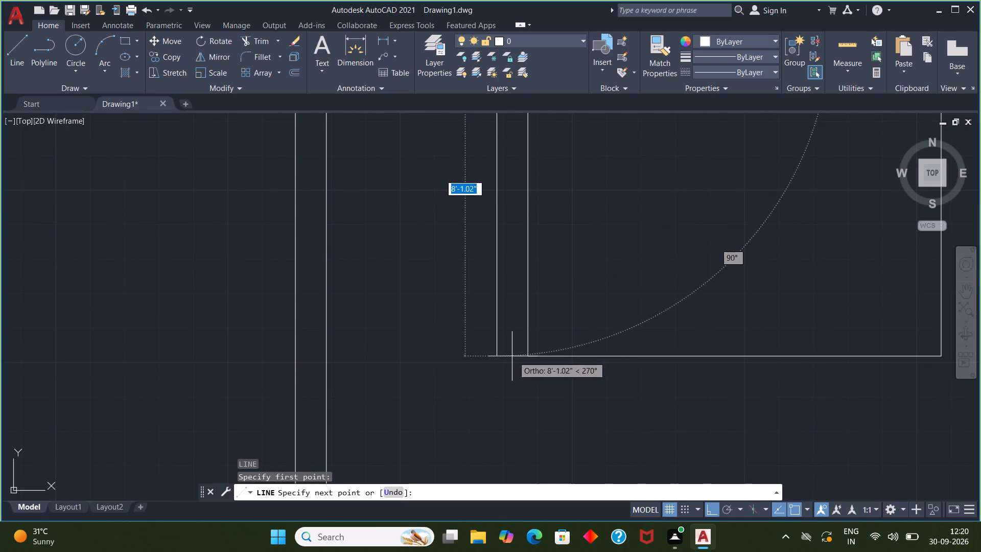
key(8)
text('1")
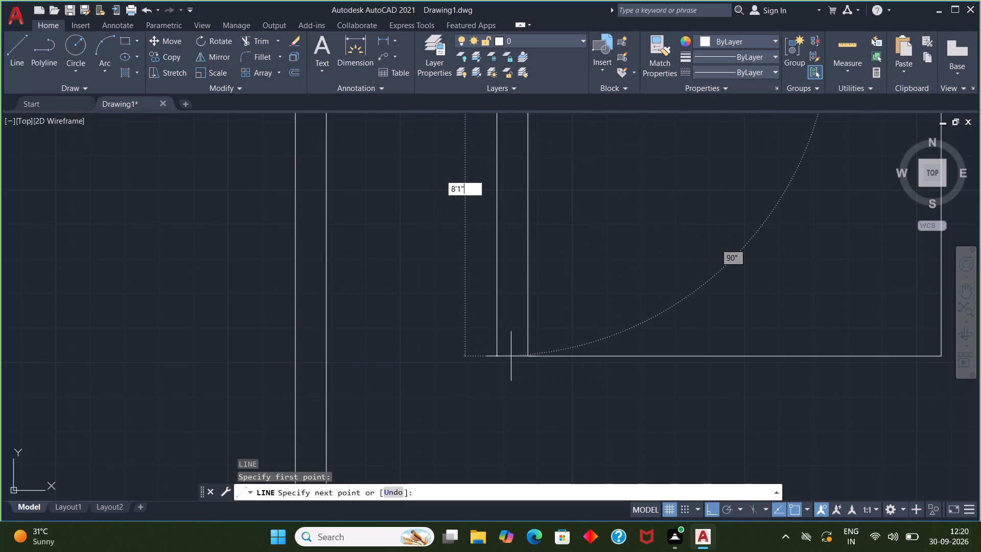
key(Return)
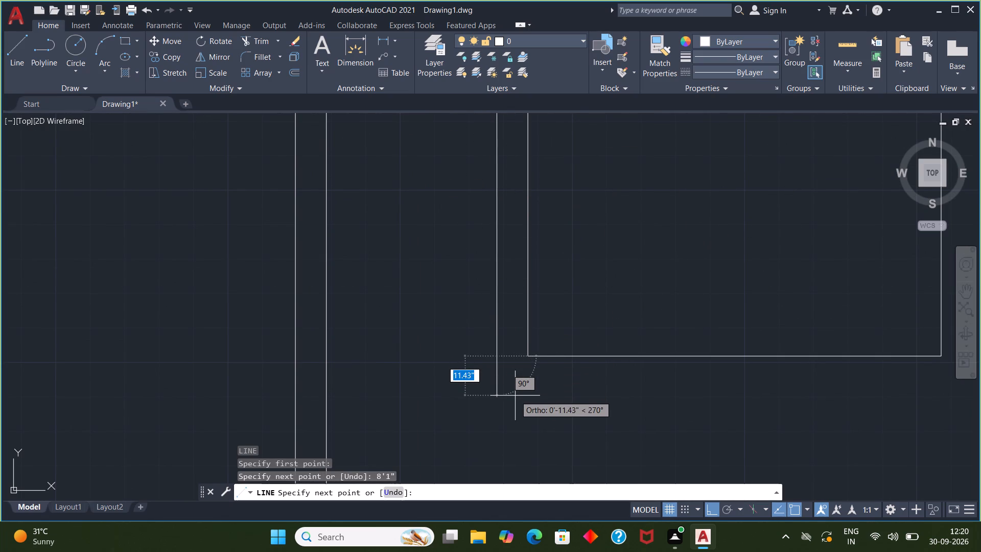
key(6)
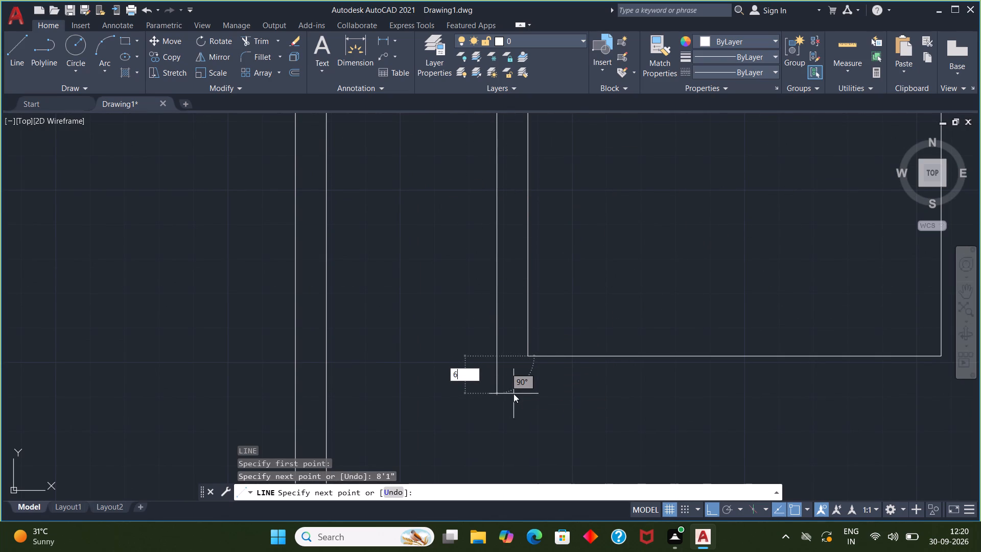
key(shift+quotedbl)
key(Return)
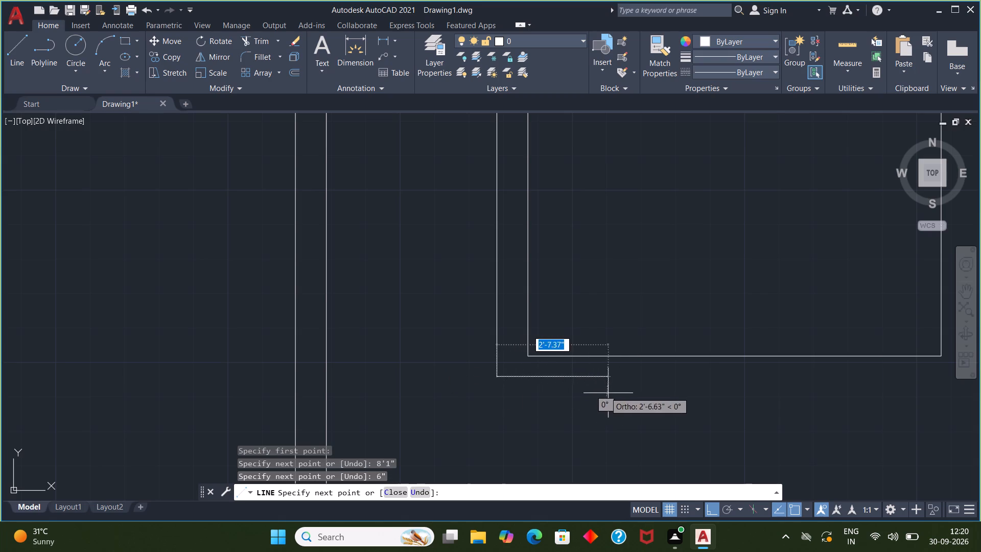
Continue from the west outer wall line's lower end with a 9" line east.
middle_drag(825, 408, 824, 408)
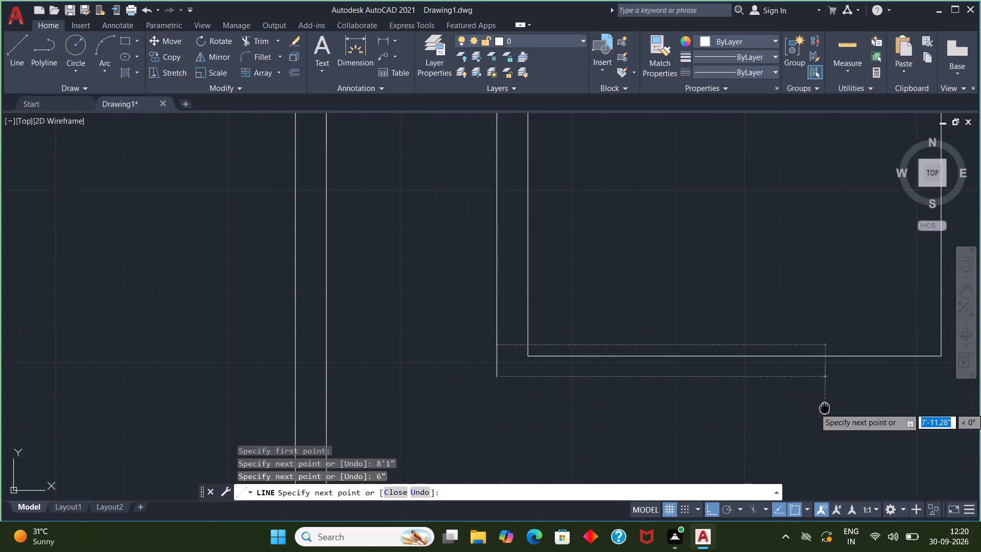
middle_drag(824, 408, 756, 426)
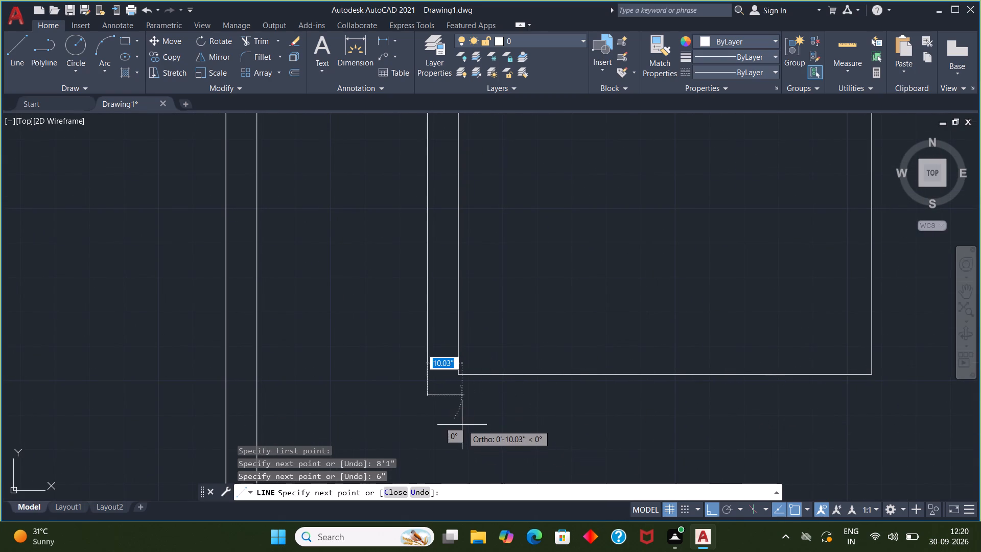
key(6)
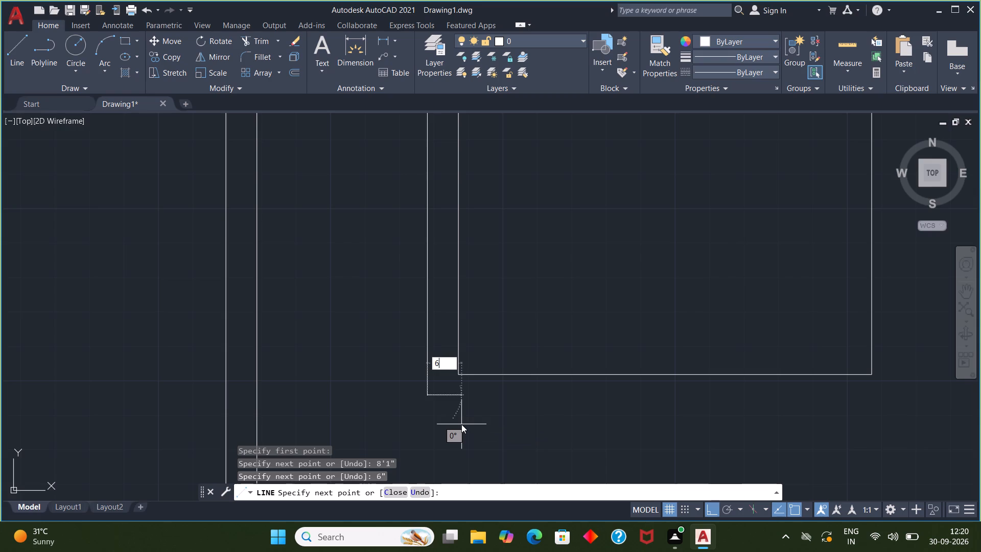
key(BackSpace)
key(9)
key(shift+quotedbl)
key(Return)
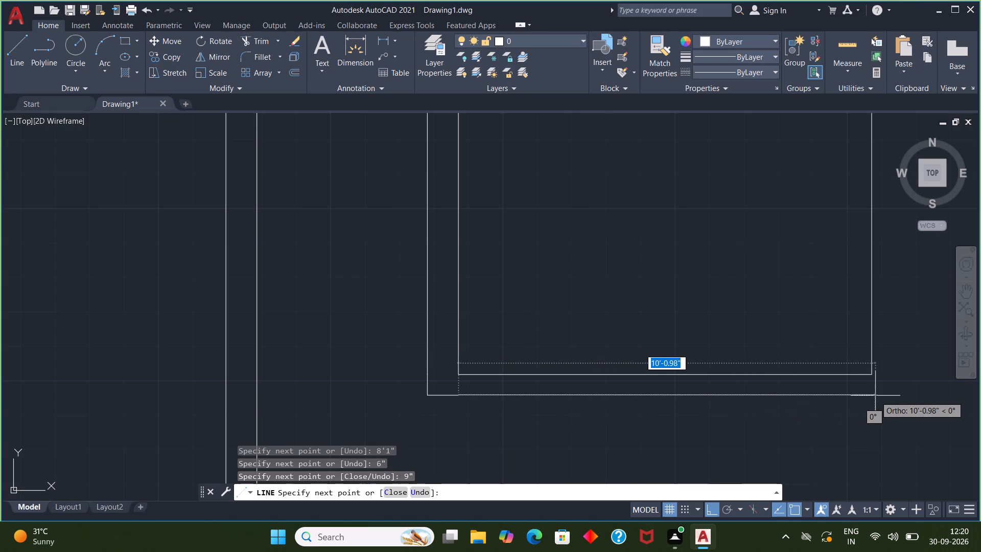
Continue the south outer wall line 10' further east, parallel to the room's south inner wall.
key(1)
key(0)
key(apostrophe)
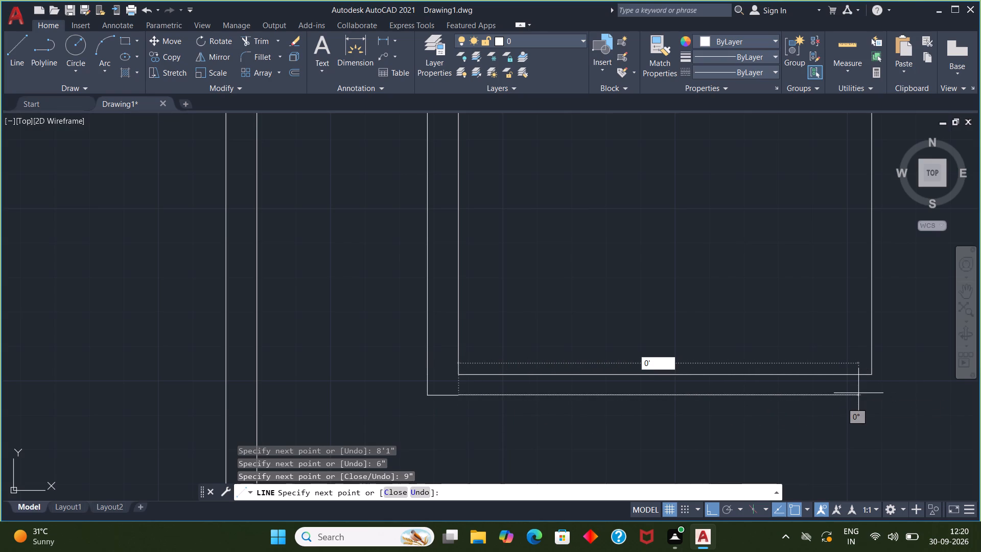
key(BackSpace)
key(BackSpace)
key(1)
key(0)
key(apostrophe)
key(Return)
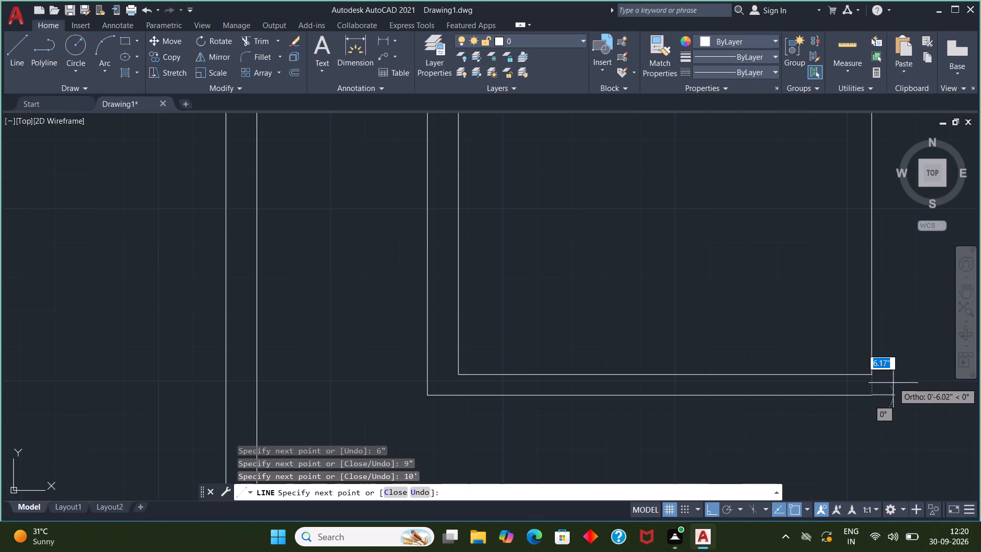
Extend the south outer wall line 4.5" east, continuing with a line about 9' north to the east end of the upper wall line.
text(4.)
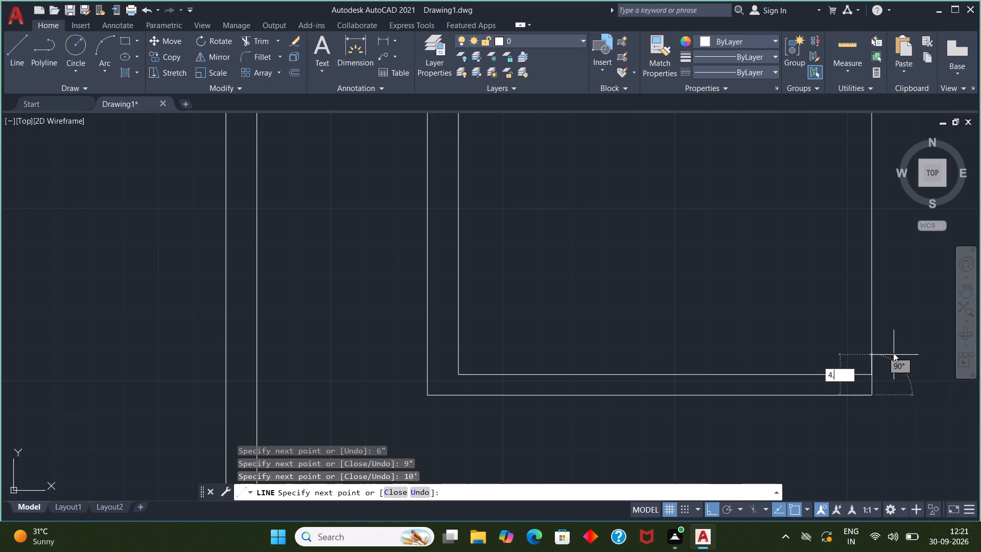
key(5)
key(Escape)
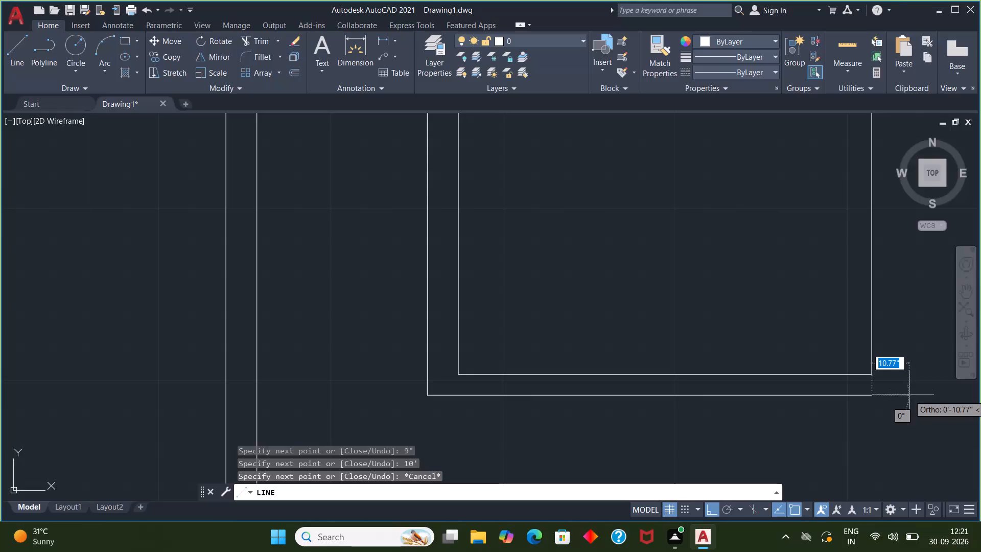
key(4)
key(period)
key(5)
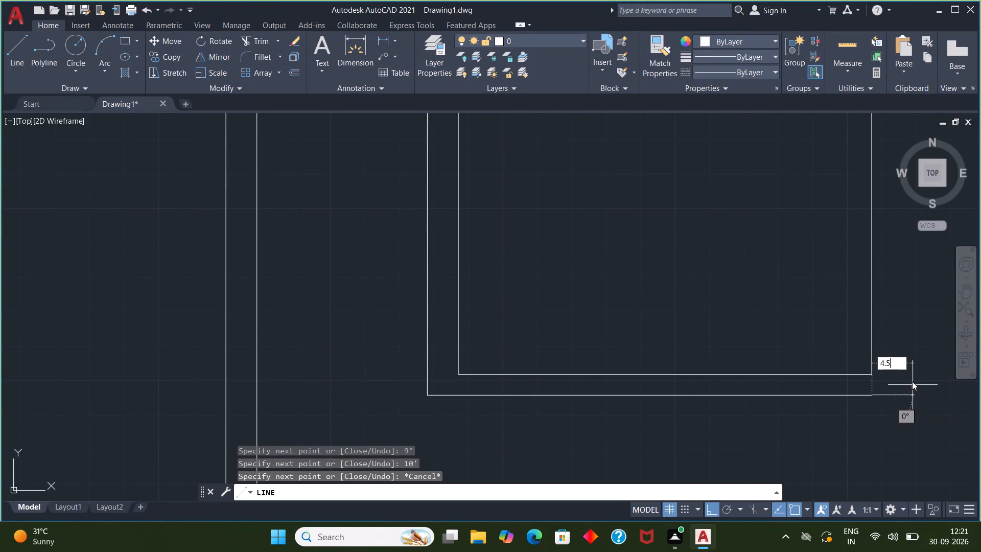
key(shift+quotedbl)
key(Return)
middle_drag(909, 314, 908, 314)
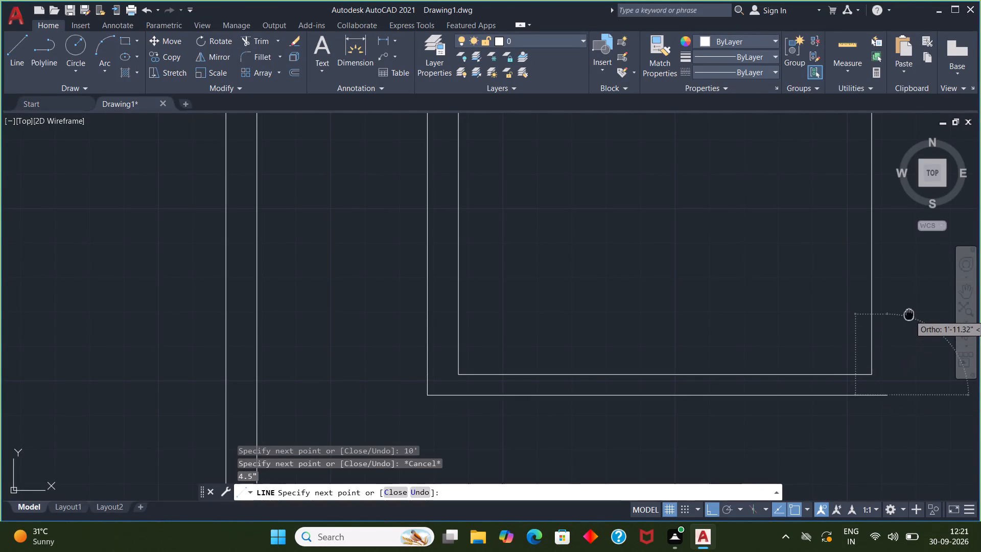
middle_drag(908, 314, 656, 457)
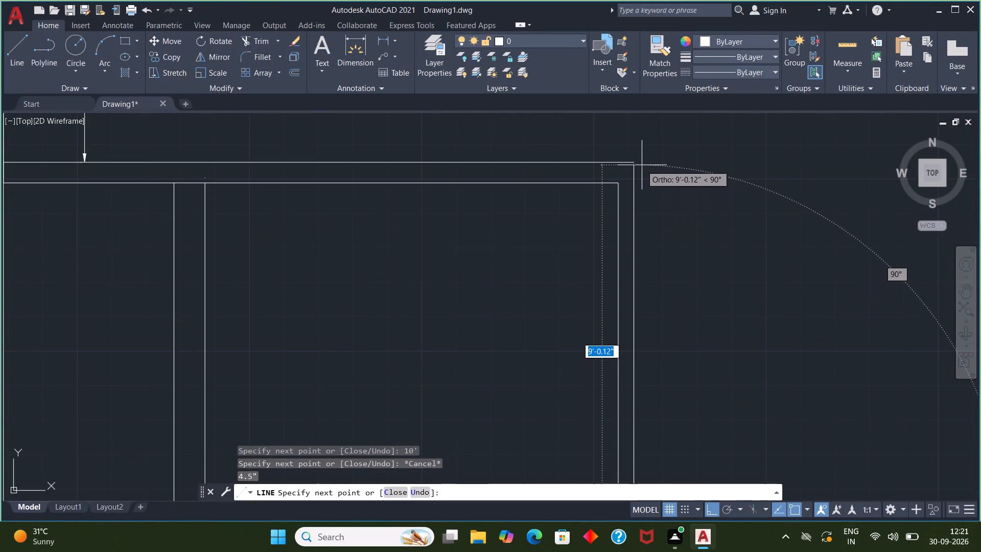
click(635, 164)
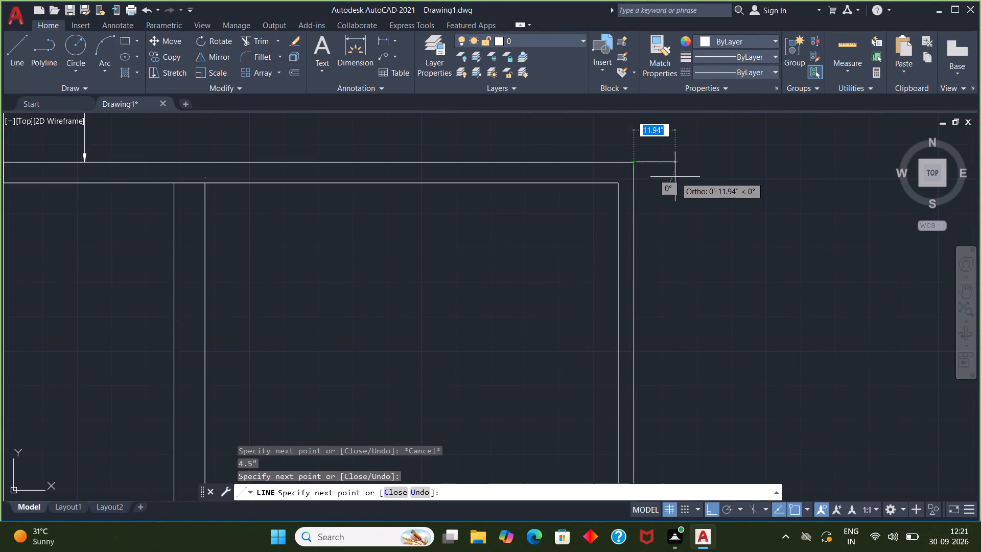
Draw a 7'3" line south from the southeast outer corner of the redrawn west room.
key(Escape)
scroll(714, 234, down, 3)
middle_drag(749, 304, 726, 243)
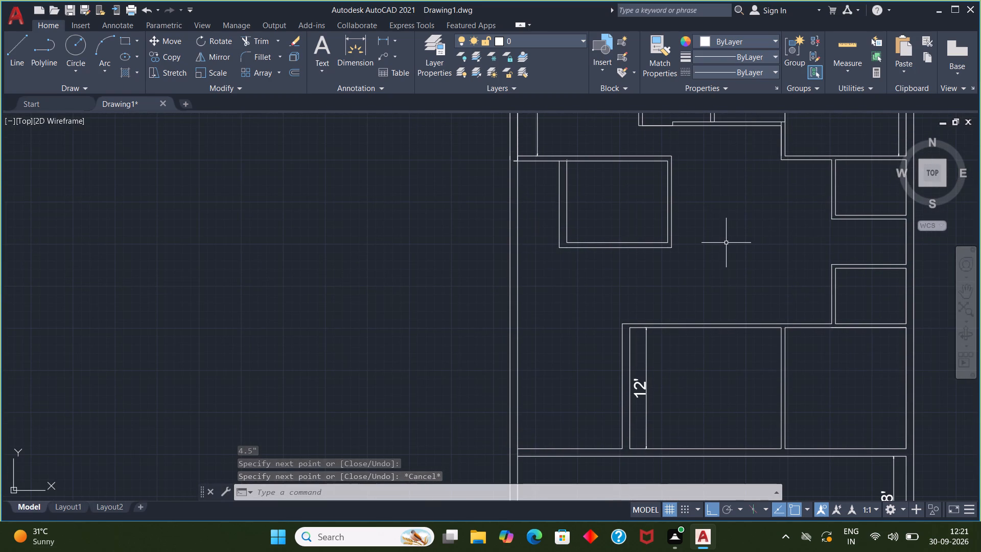
middle_drag(728, 239, 728, 241)
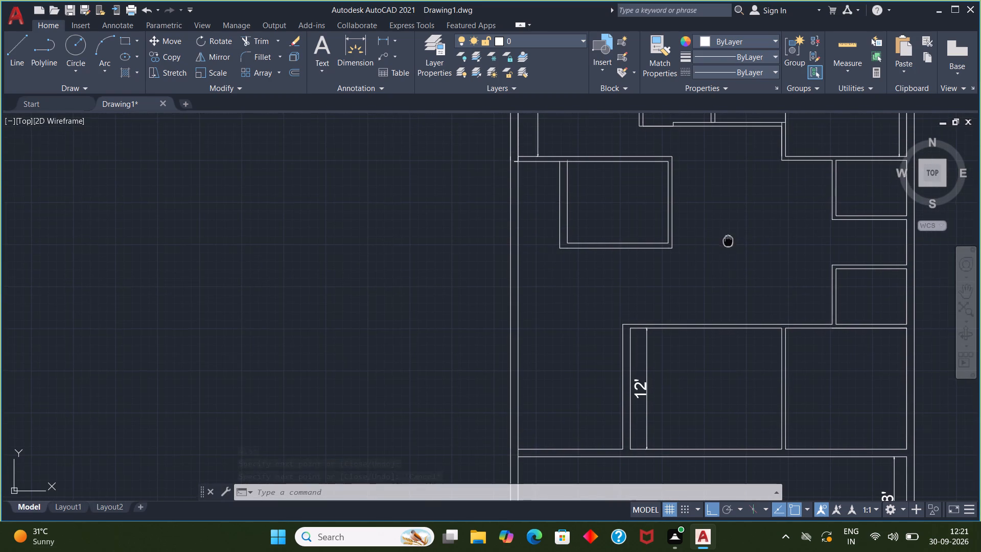
middle_drag(728, 241, 715, 292)
key(l)
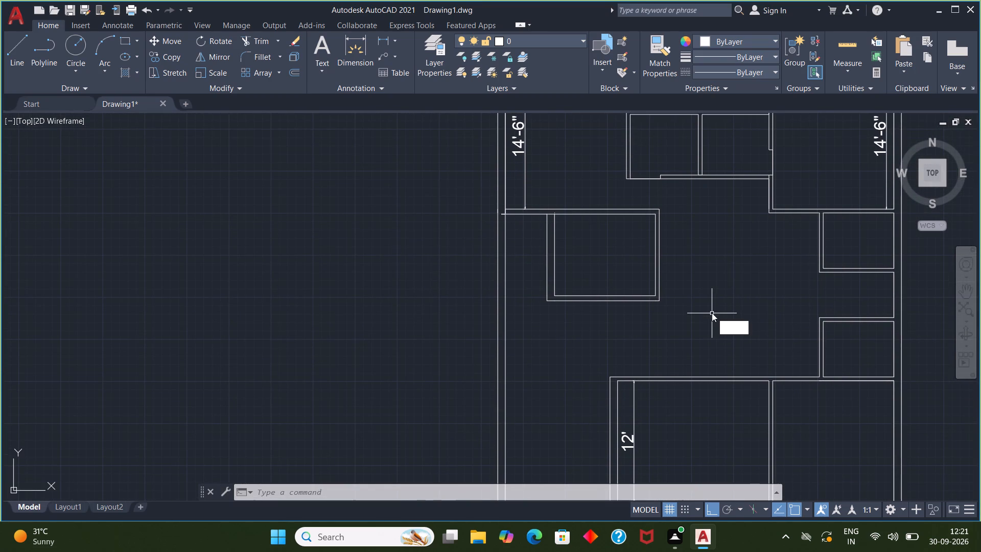
key(Return)
scroll(674, 310, up, 1)
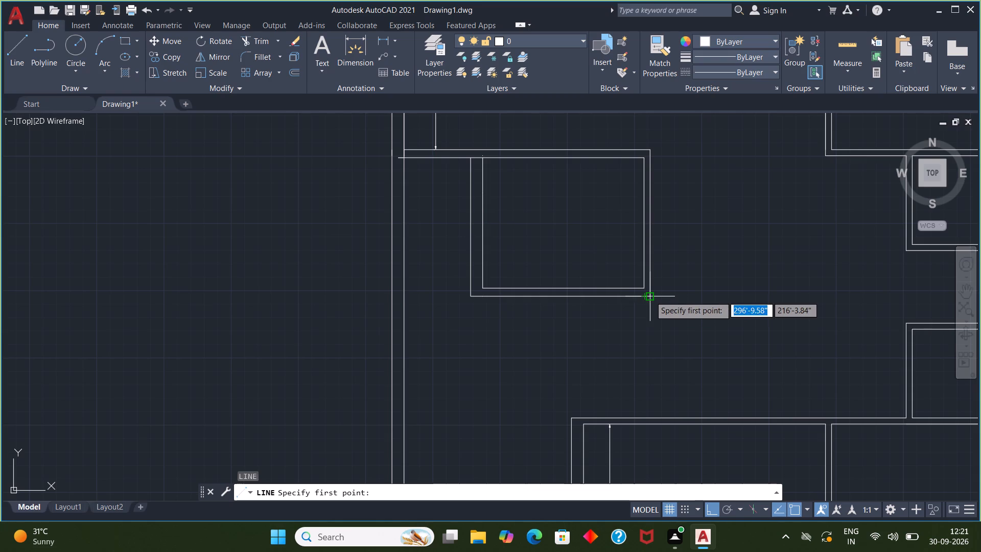
click(650, 296)
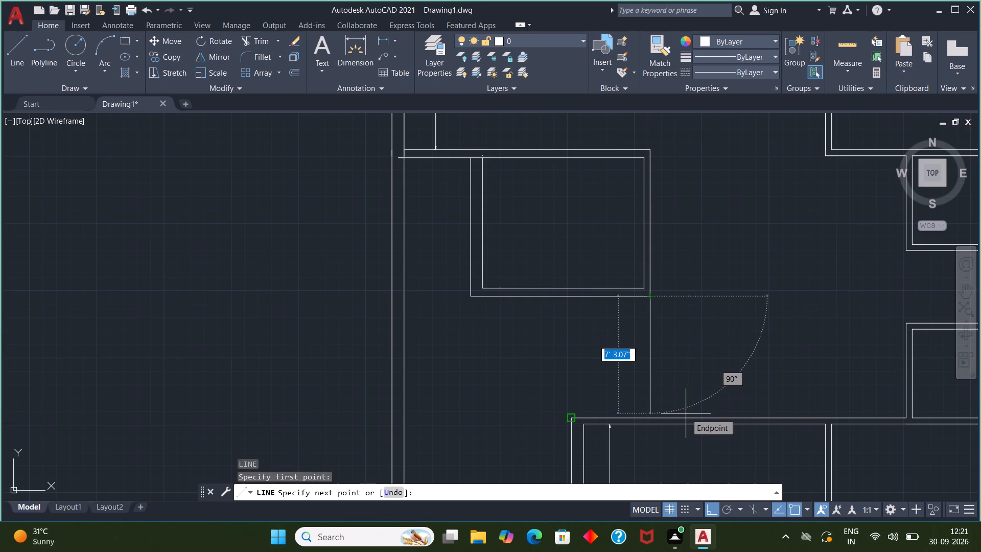
key(7)
key(apostrophe)
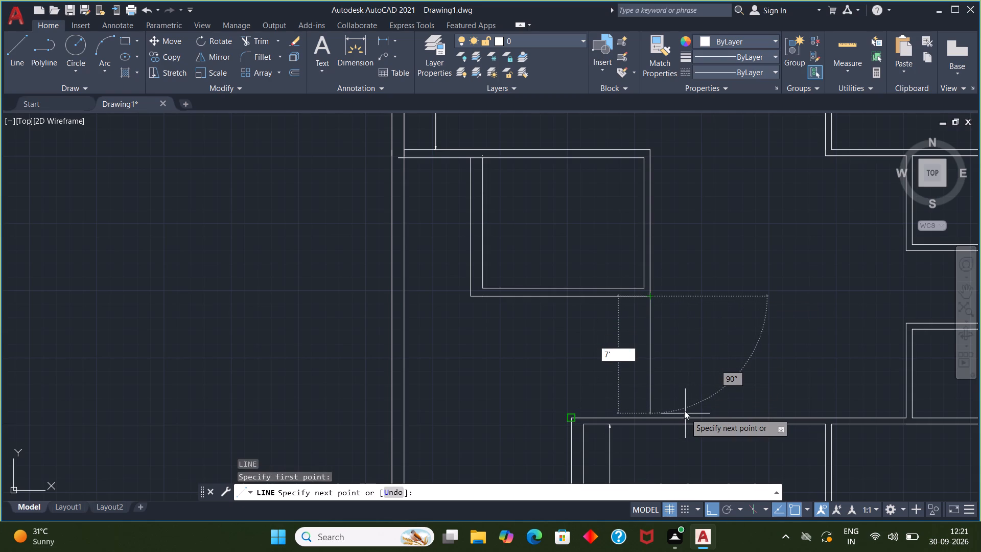
key(3)
key(shift+quotedbl)
key(Return)
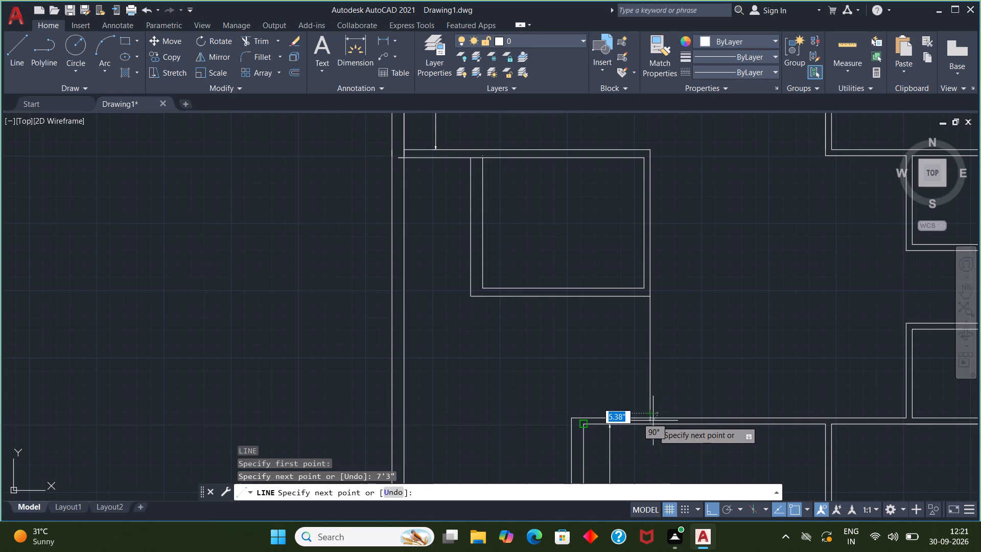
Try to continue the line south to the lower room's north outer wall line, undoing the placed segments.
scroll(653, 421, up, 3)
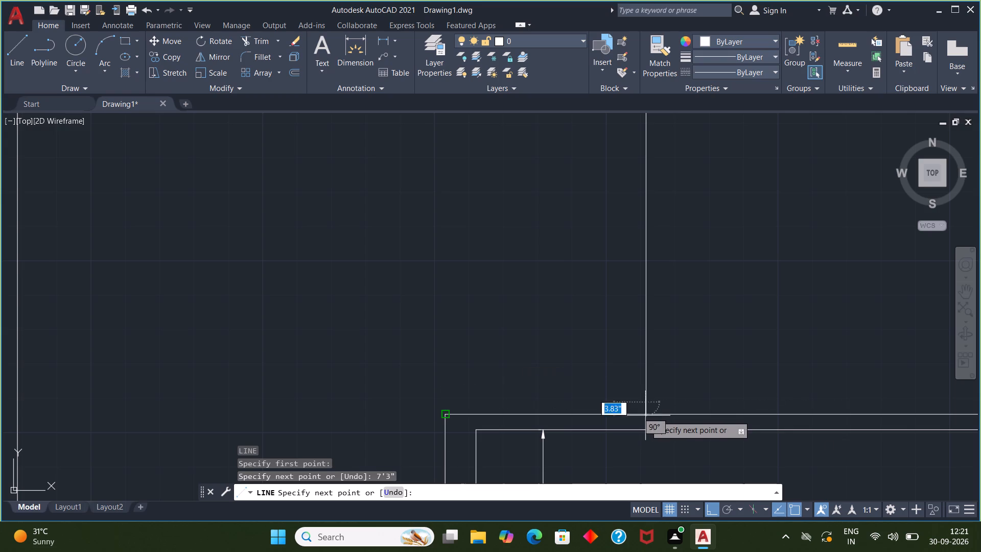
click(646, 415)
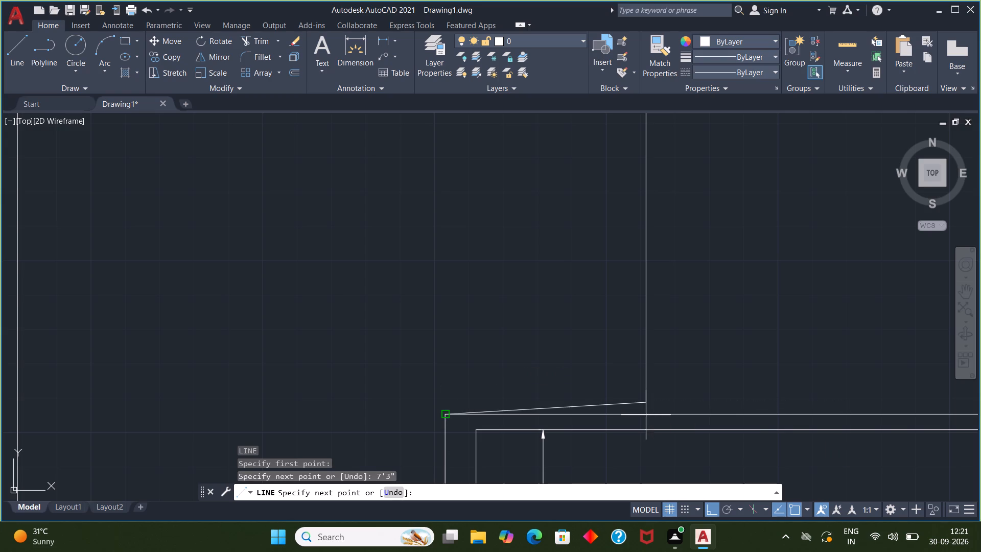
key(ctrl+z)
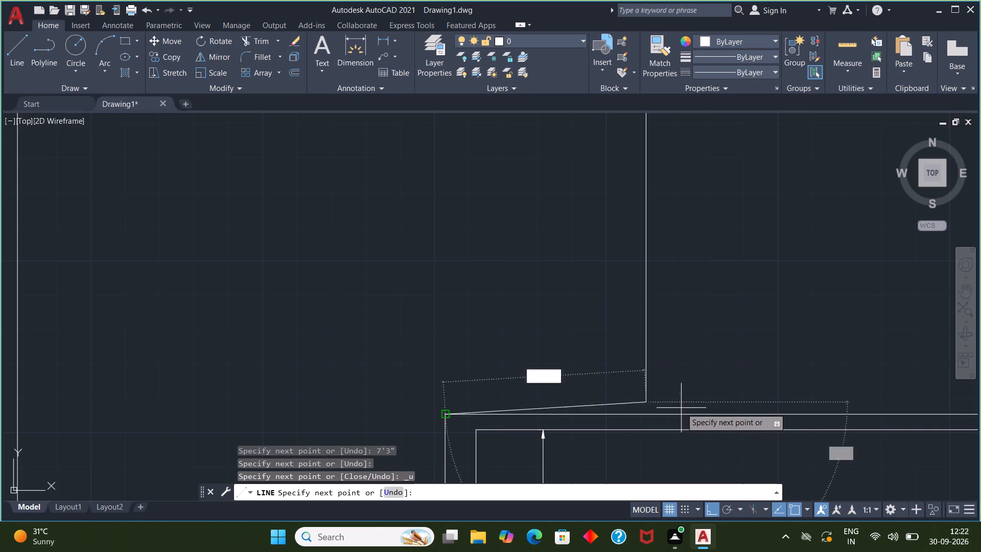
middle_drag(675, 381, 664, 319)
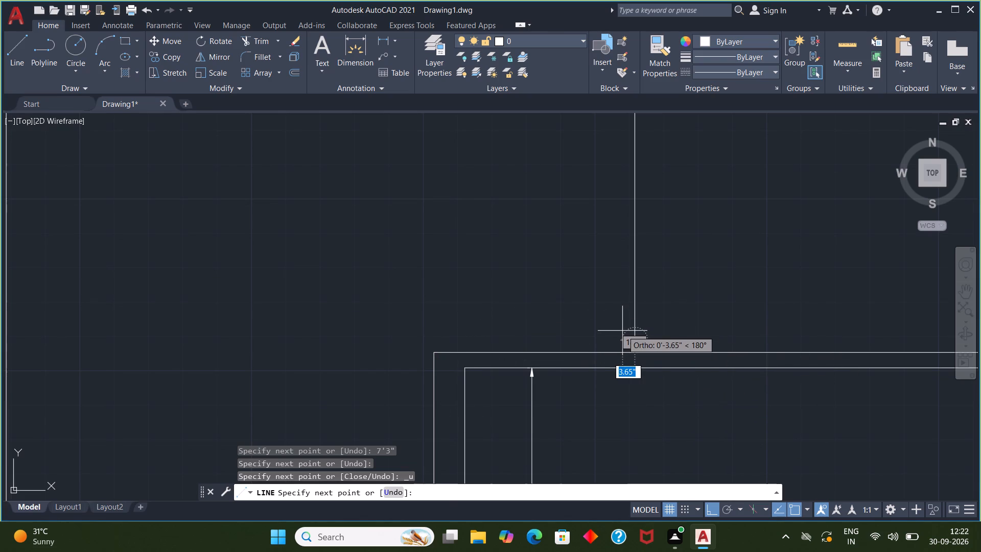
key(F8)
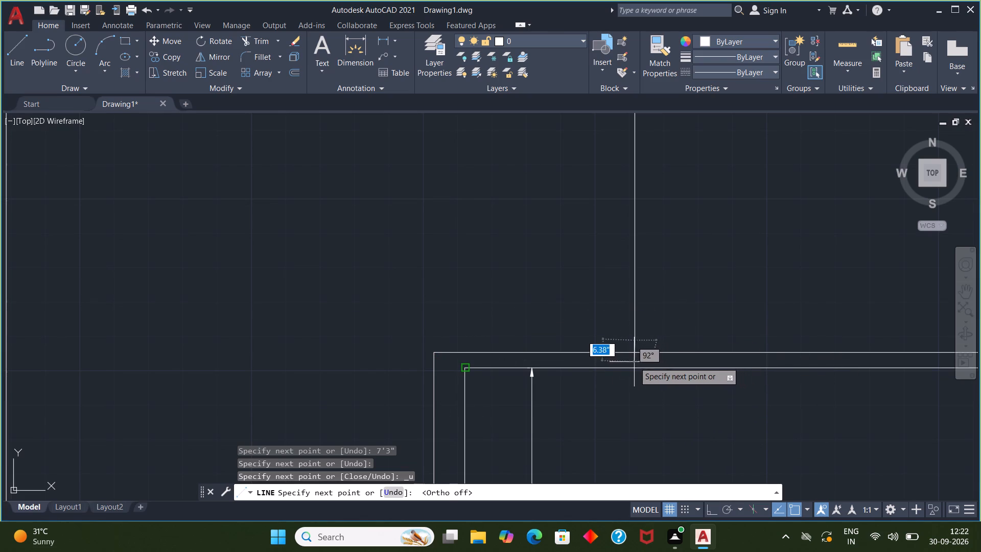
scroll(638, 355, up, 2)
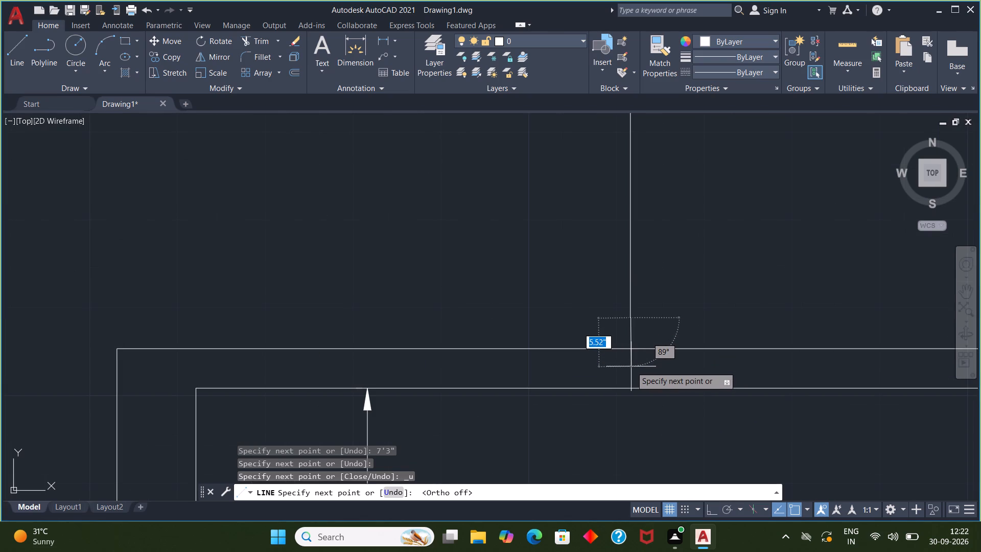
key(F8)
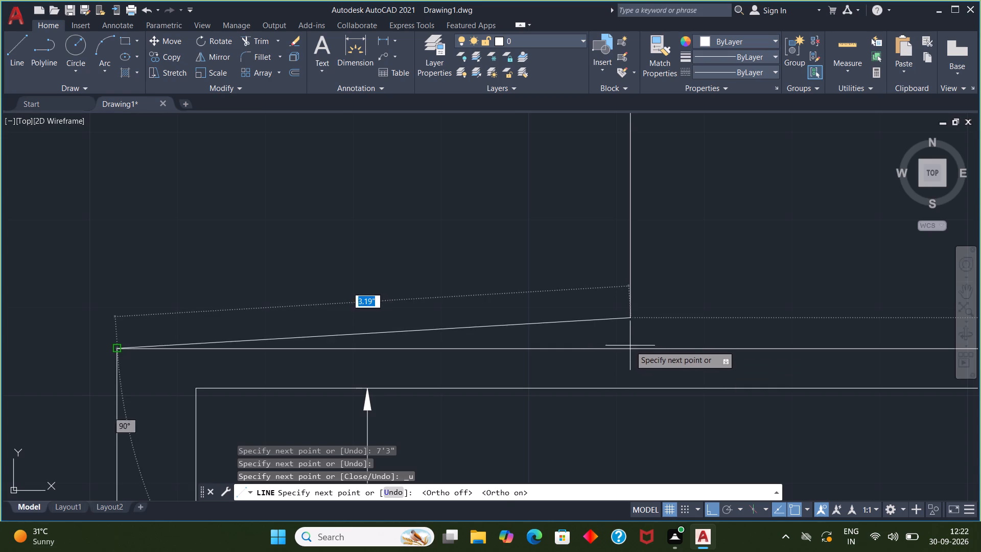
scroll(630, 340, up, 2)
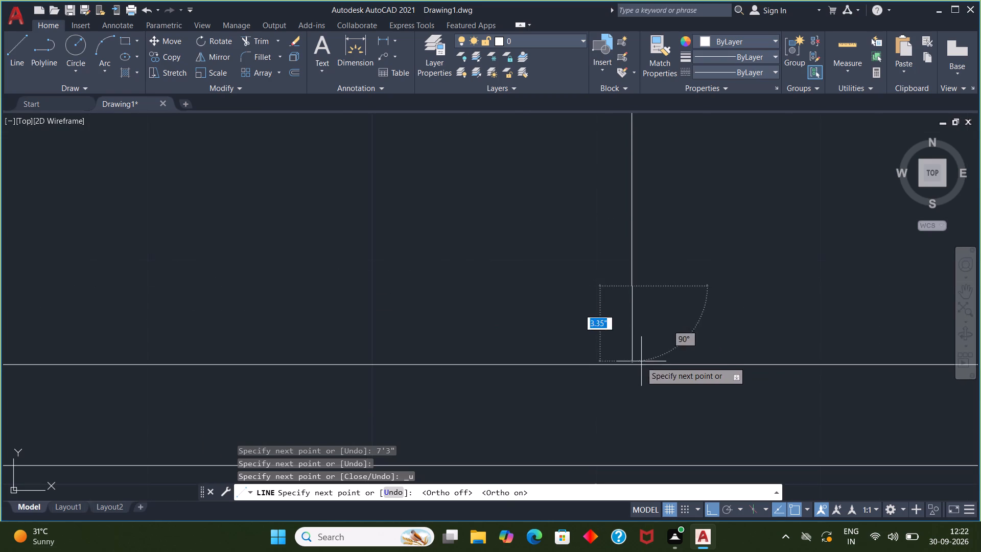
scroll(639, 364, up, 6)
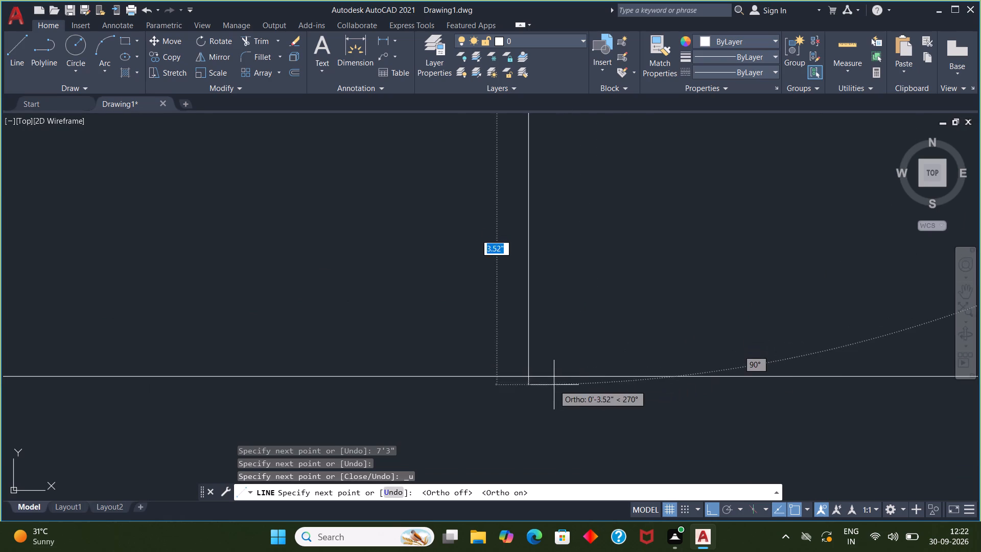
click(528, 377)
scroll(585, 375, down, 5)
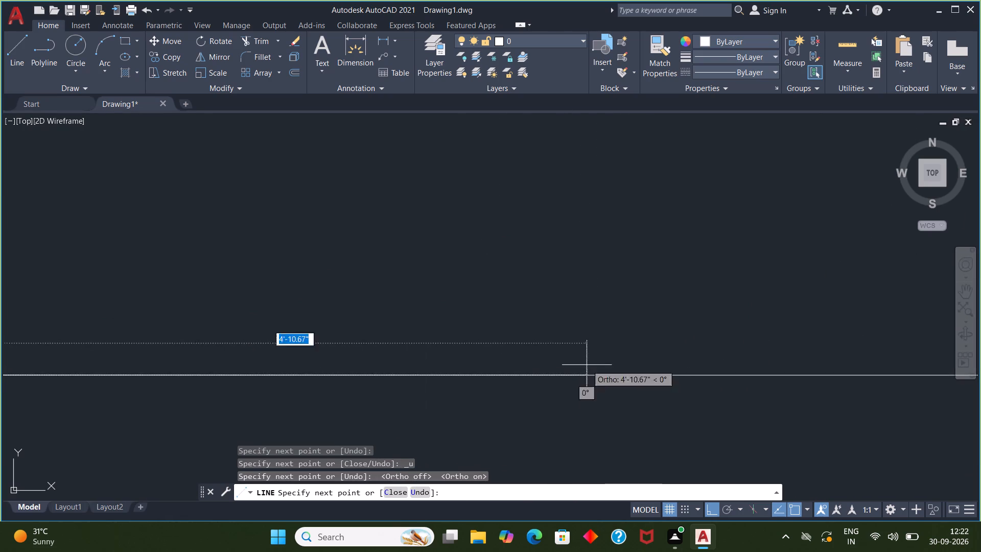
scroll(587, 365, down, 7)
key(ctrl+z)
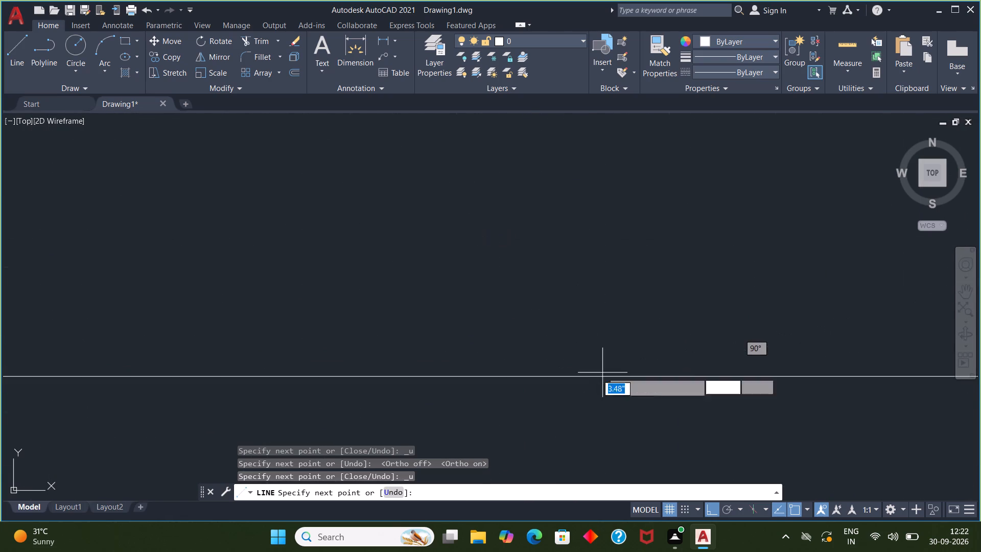
Extend the line south past the lower room's north outer wall line and trim off the part below it.
scroll(581, 405, down, 3)
scroll(593, 471, down, 1)
middle_drag(593, 471, 570, 373)
click(554, 403)
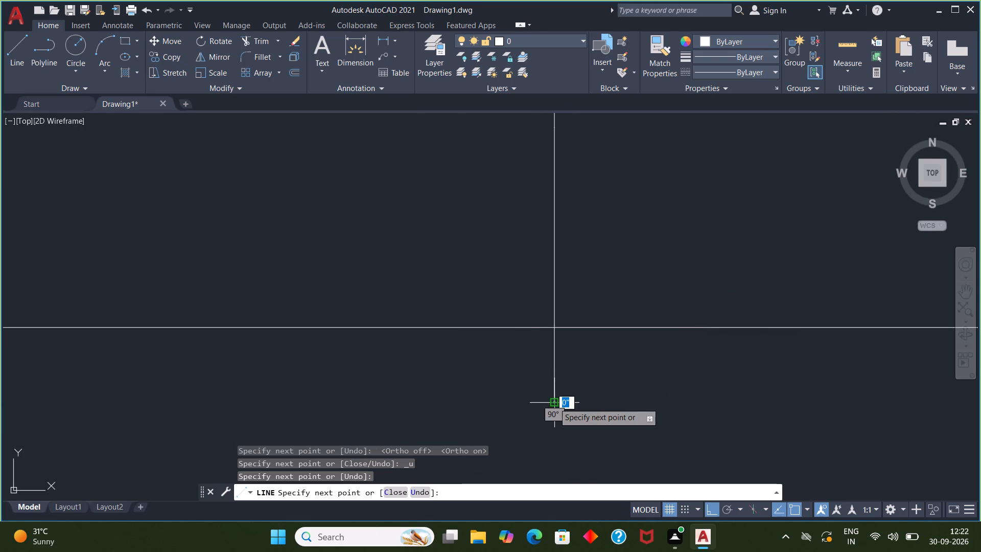
key(Escape)
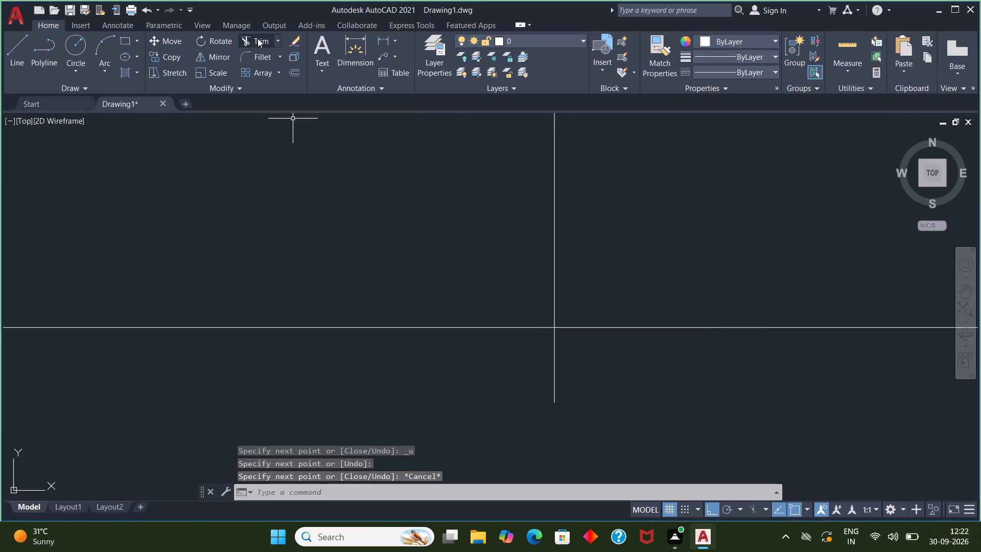
click(258, 38)
drag(566, 358, 484, 358)
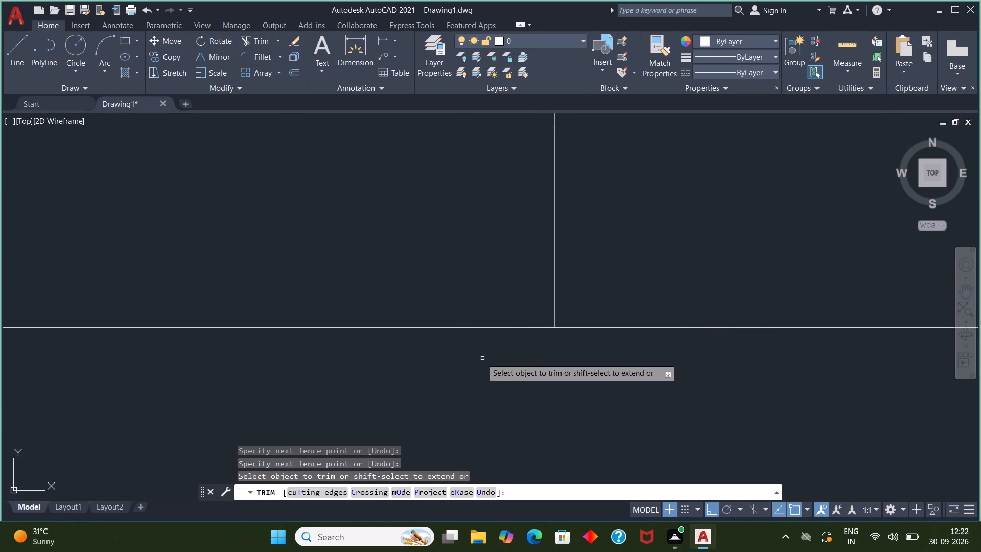
key(Escape)
Draw a 4.5" line west from the trimmed line's lower end, continuing with a short line north parallel to it.
scroll(532, 359, down, 8)
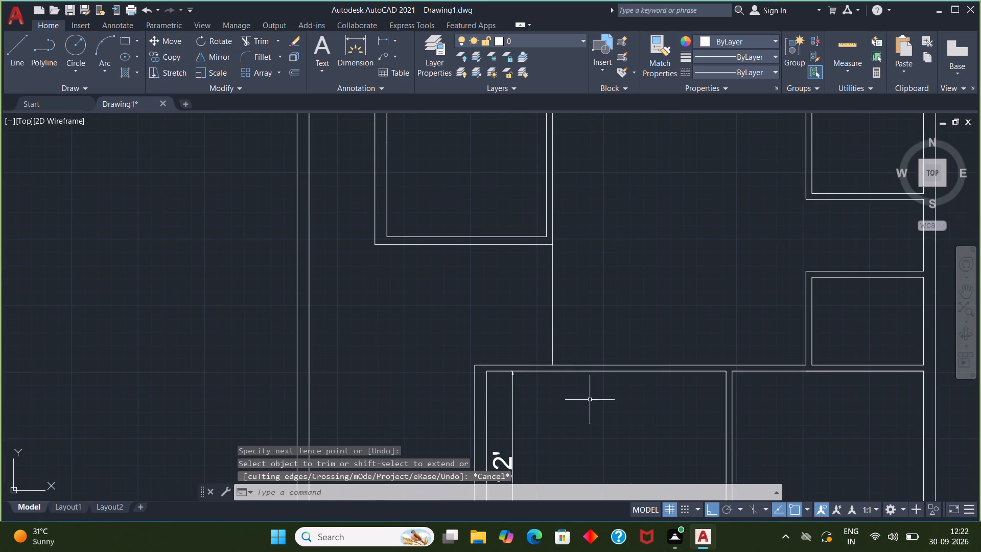
middle_drag(590, 400, 588, 372)
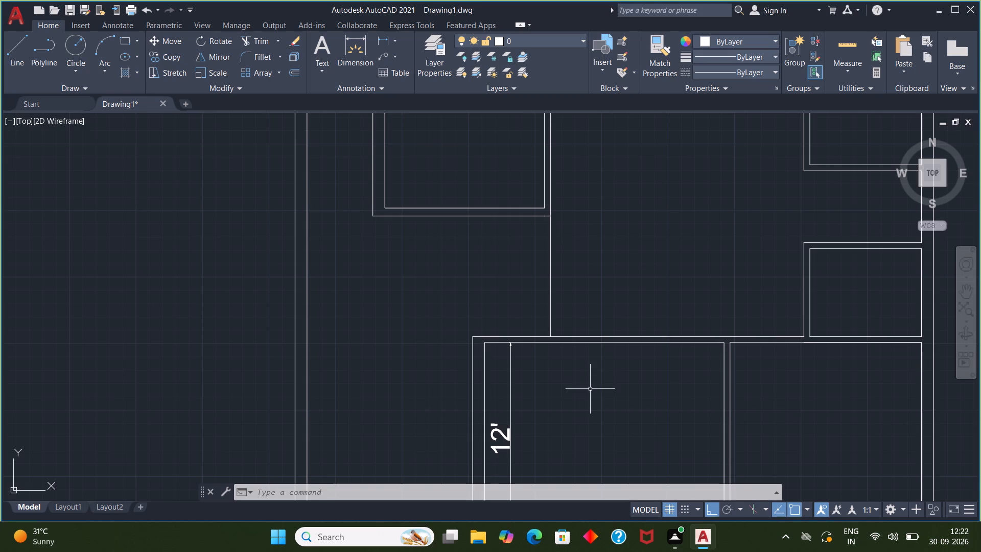
key(l)
key(Return)
scroll(575, 361, up, 4)
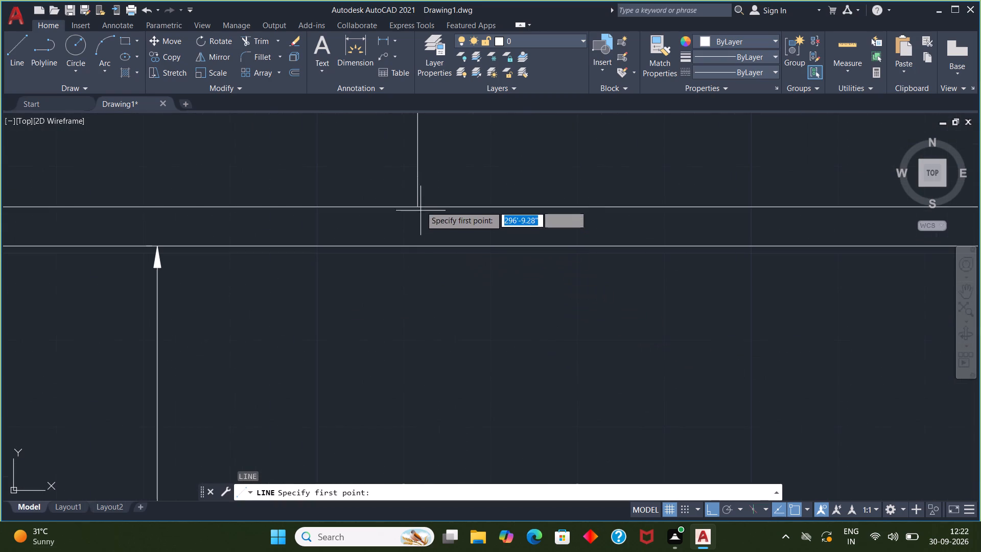
click(417, 205)
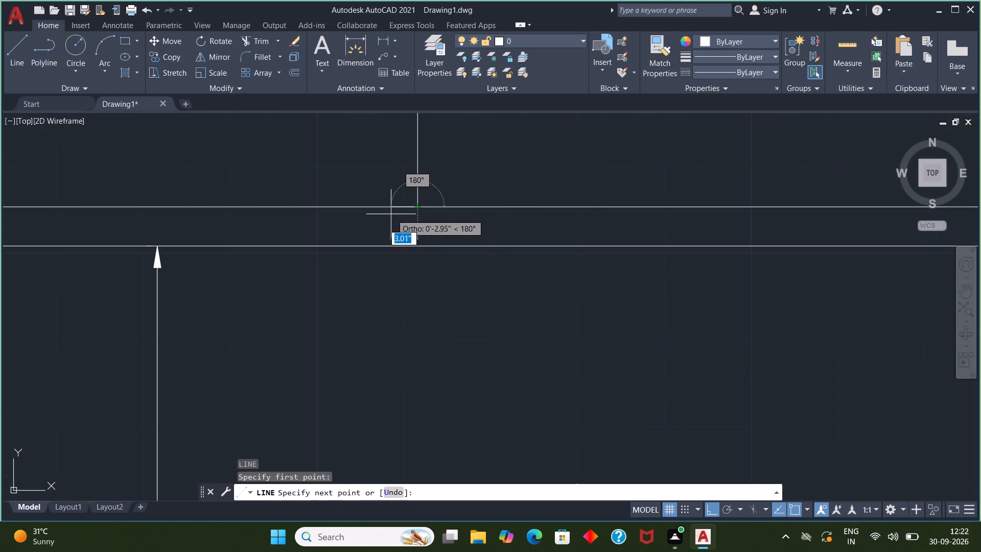
key(4)
key(period)
key(5)
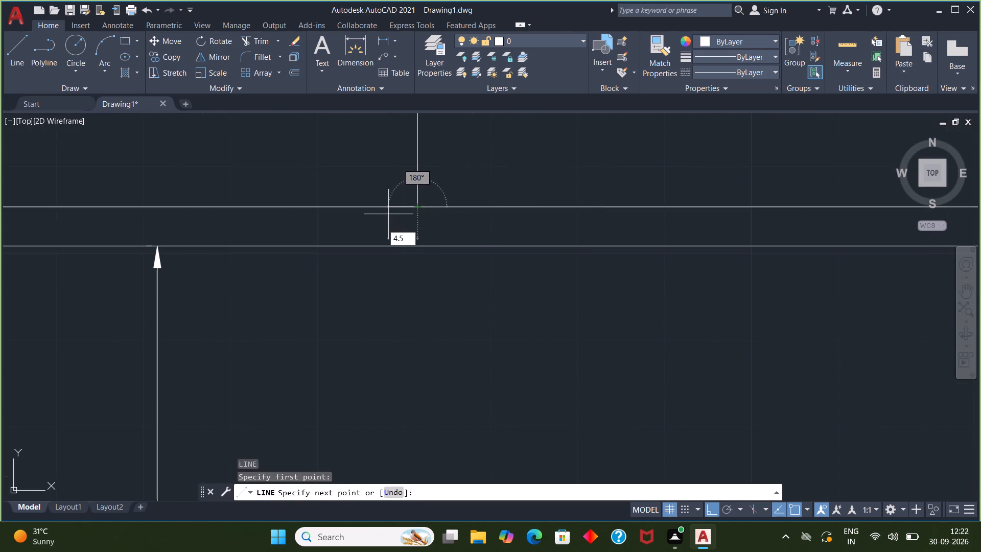
key(shift+quotedbl)
key(Return)
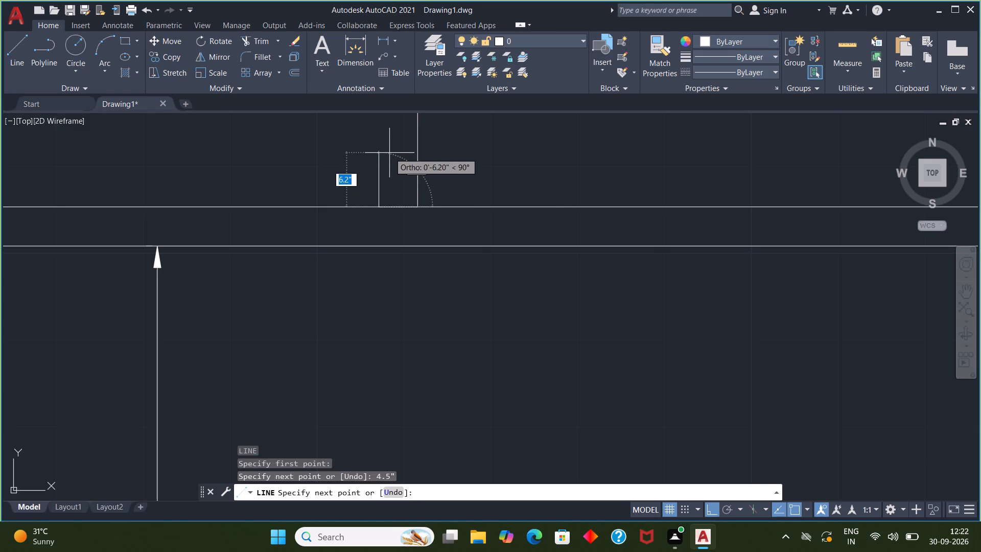
middle_drag(389, 153, 379, 398)
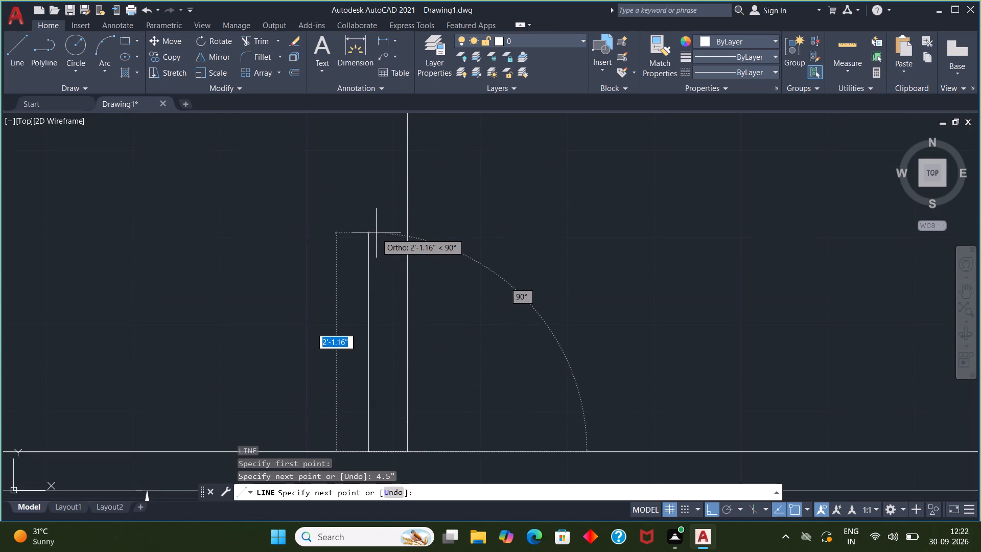
click(376, 181)
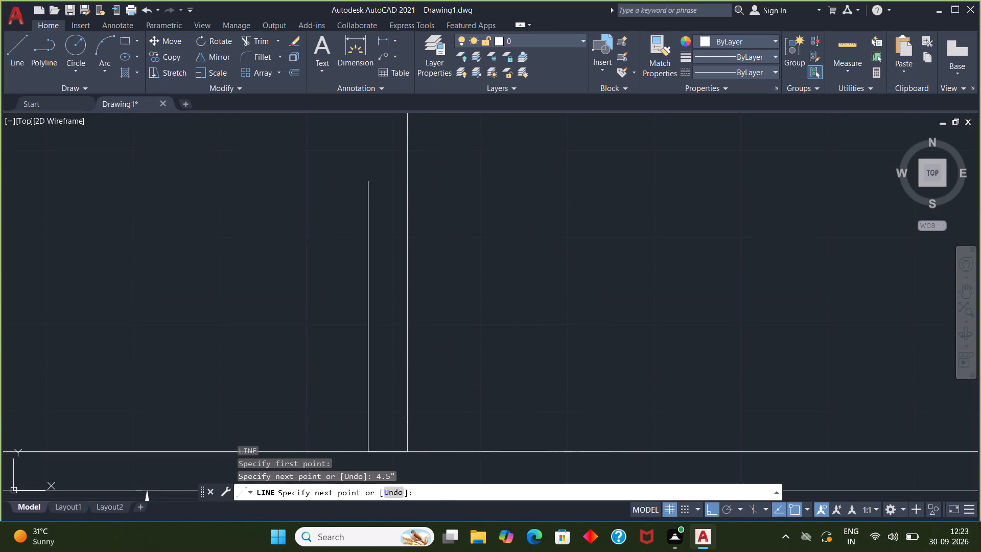
key(Escape)
Draw a 10' line west from the lower end of the short parallel line, along the lower room's north wall.
scroll(388, 239, down, 1)
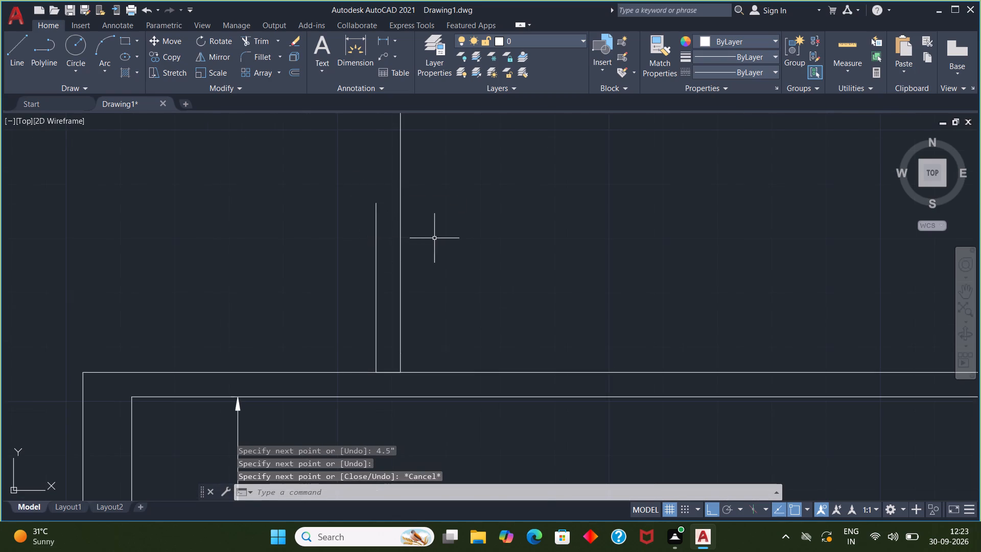
scroll(444, 239, down, 2)
middle_drag(446, 239, 473, 289)
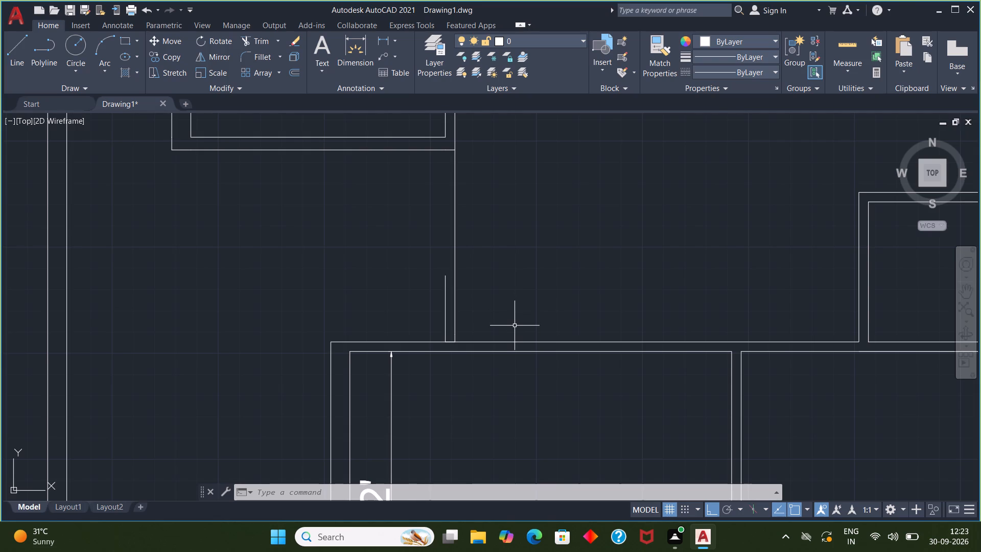
key(l)
key(Return)
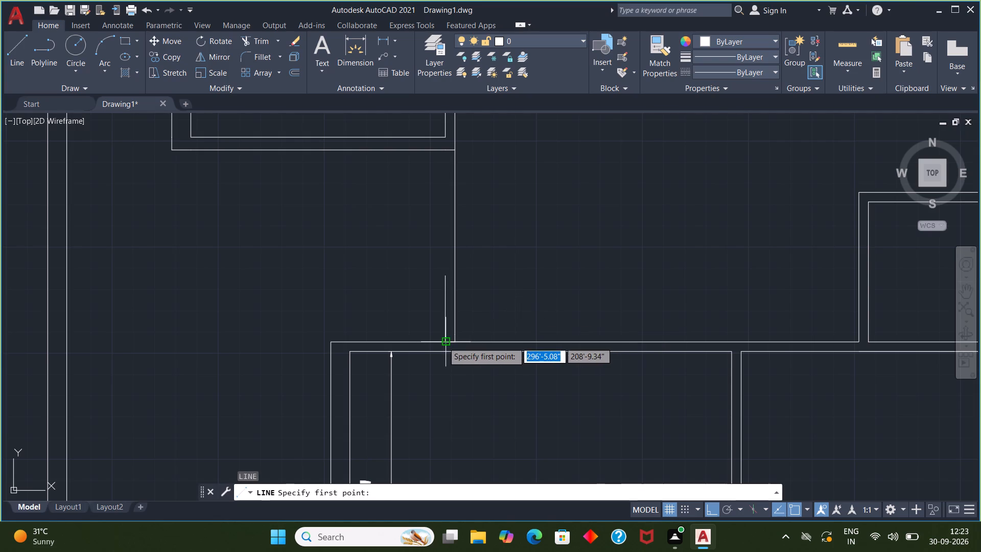
click(443, 342)
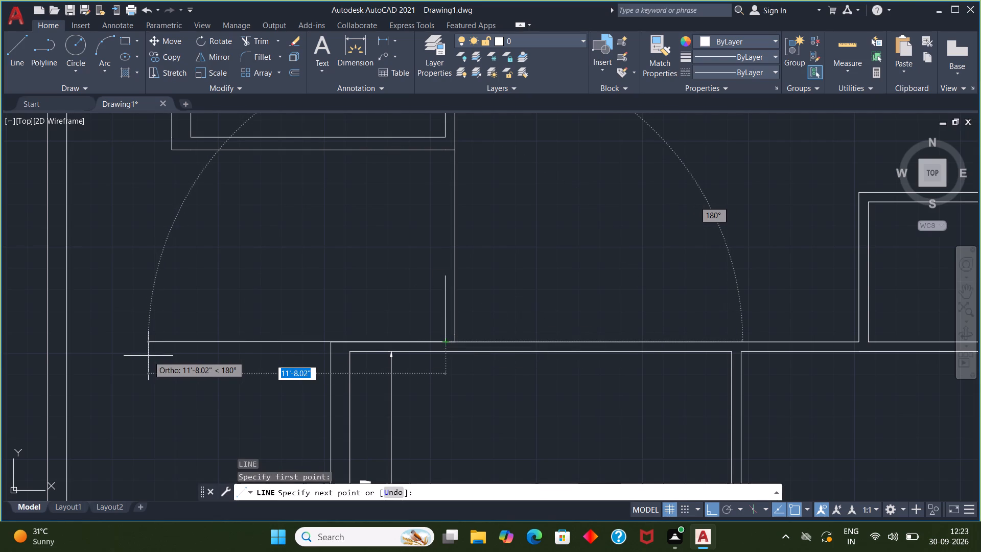
key(1)
key(0)
key(apostrophe)
key(Return)
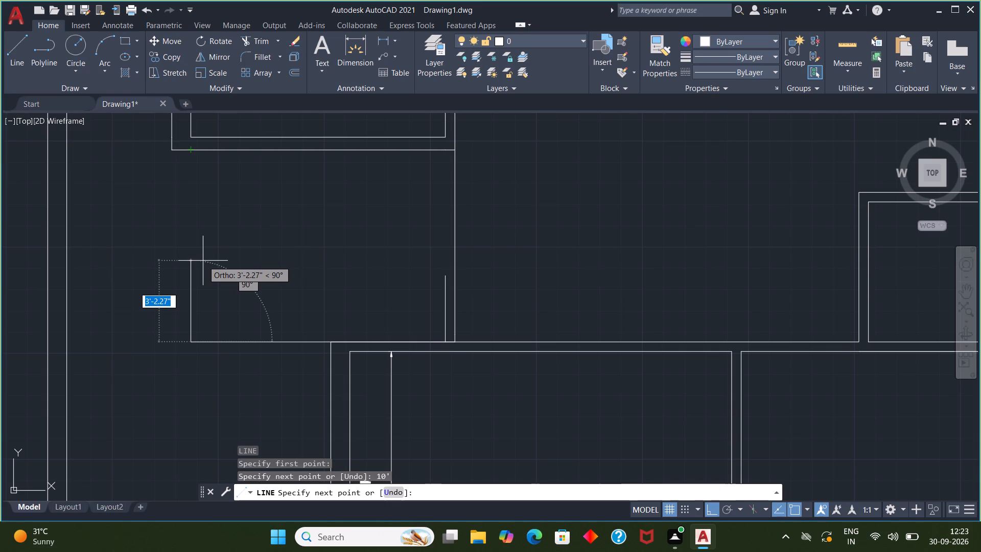
Continue the line 3'3" north, 9" west and 3'3" back south to form the new room's west wall stub.
key(3)
text('3)
key(shift+quotedbl)
key(Return)
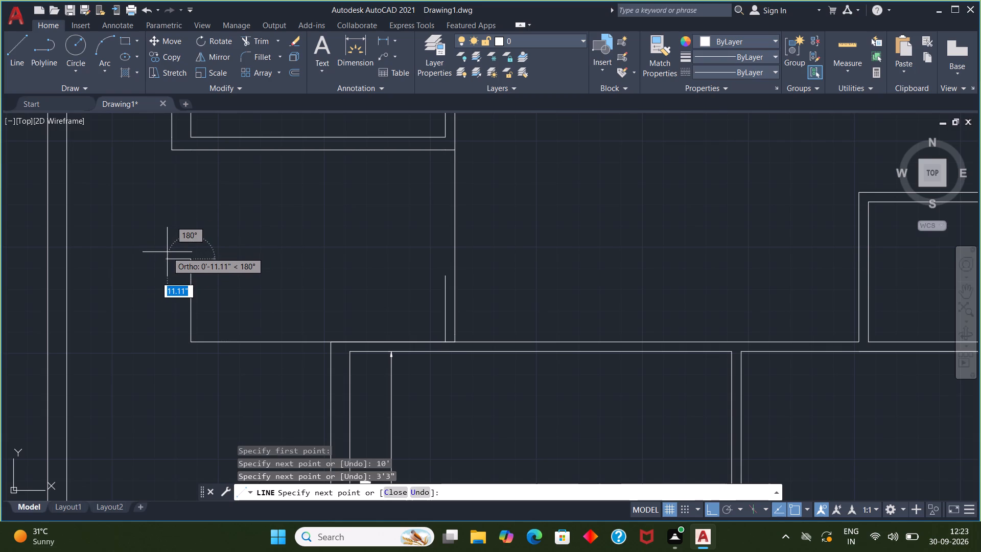
key(9)
key(shift+quotedbl)
key(Return)
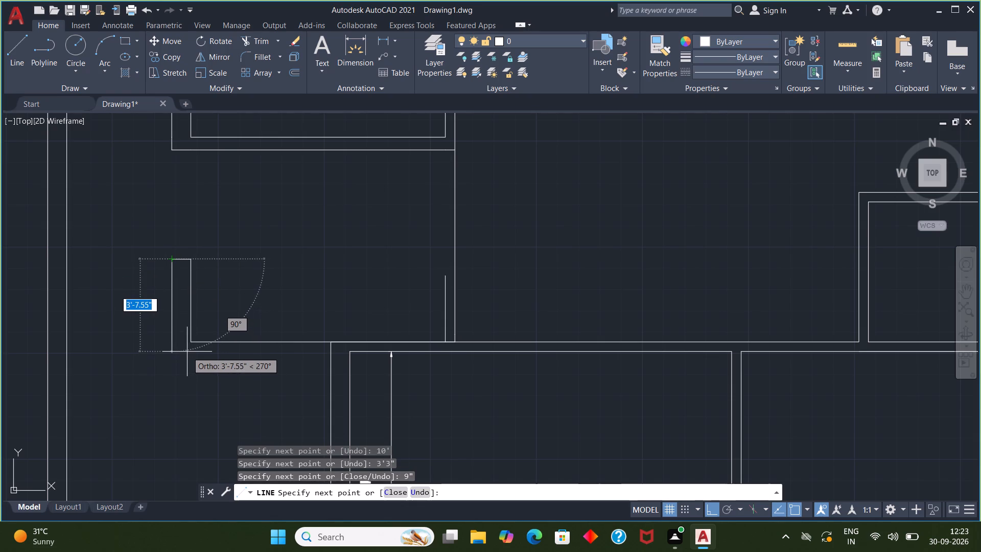
key(3)
key(apostrophe)
key(3)
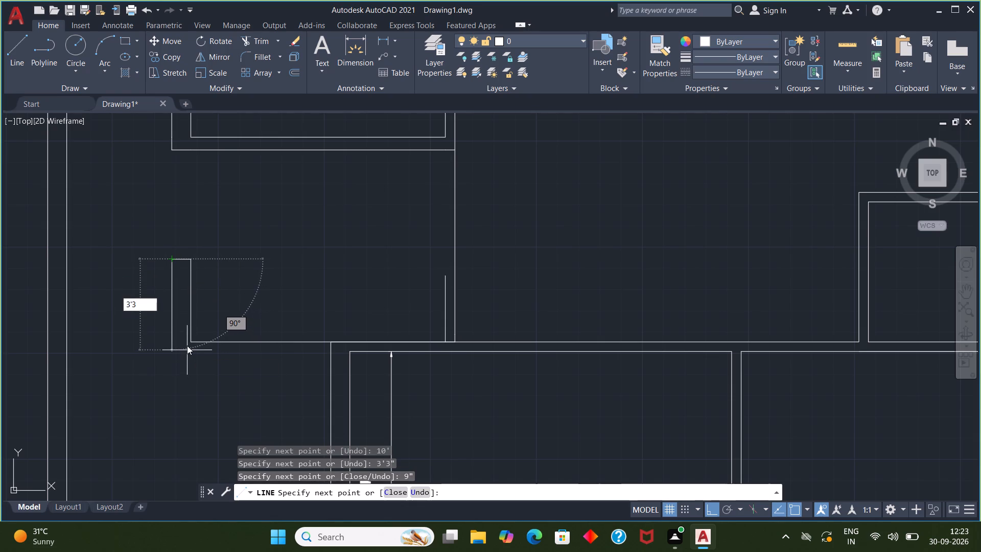
key(shift+quotedbl)
key(Return)
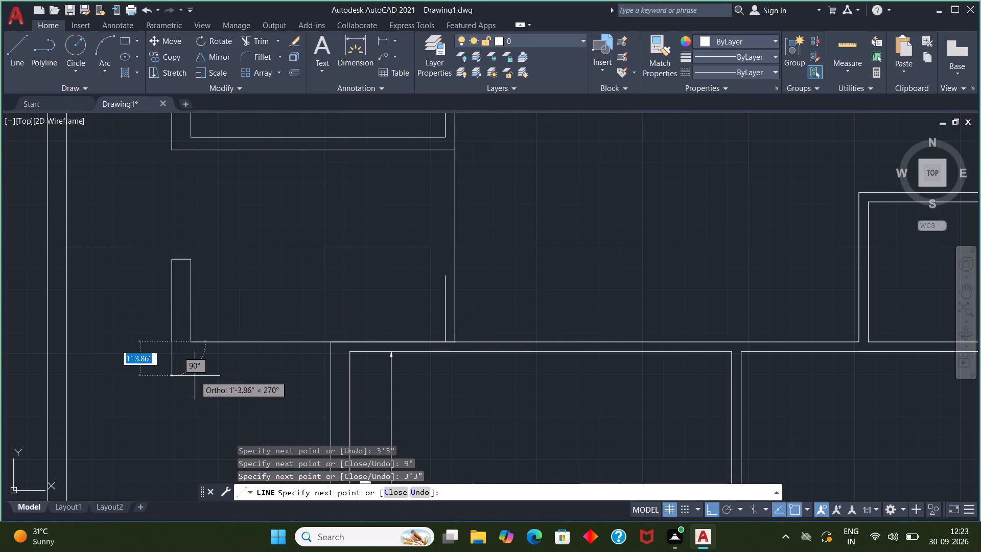
Continue the line 9" south, and east just past the lower room's west outer wall line.
key(9)
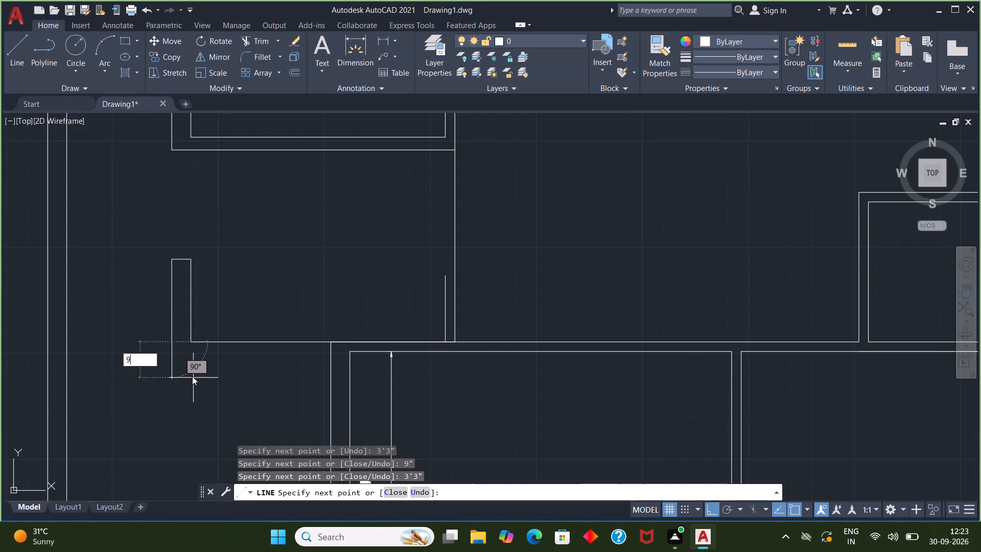
key(shift+quotedbl)
key(Return)
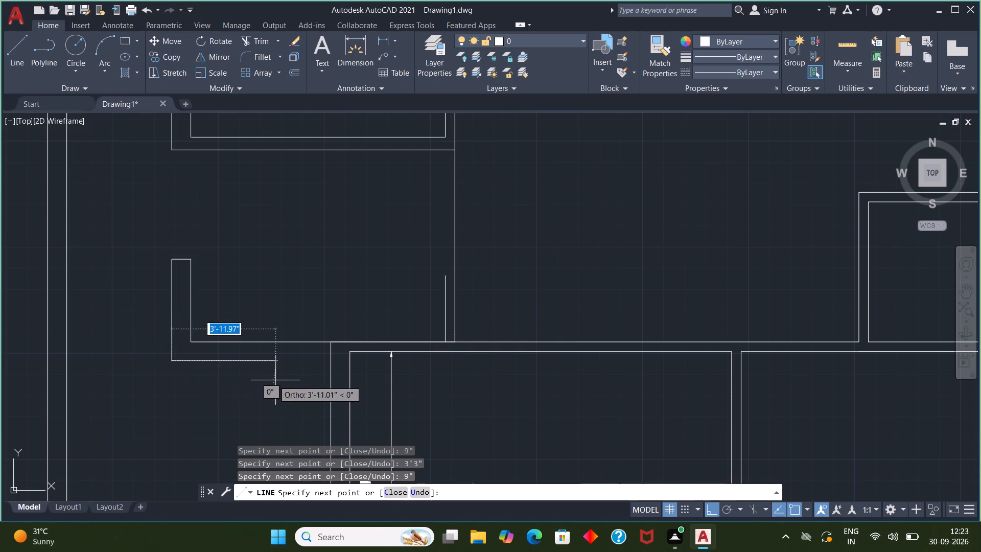
click(339, 383)
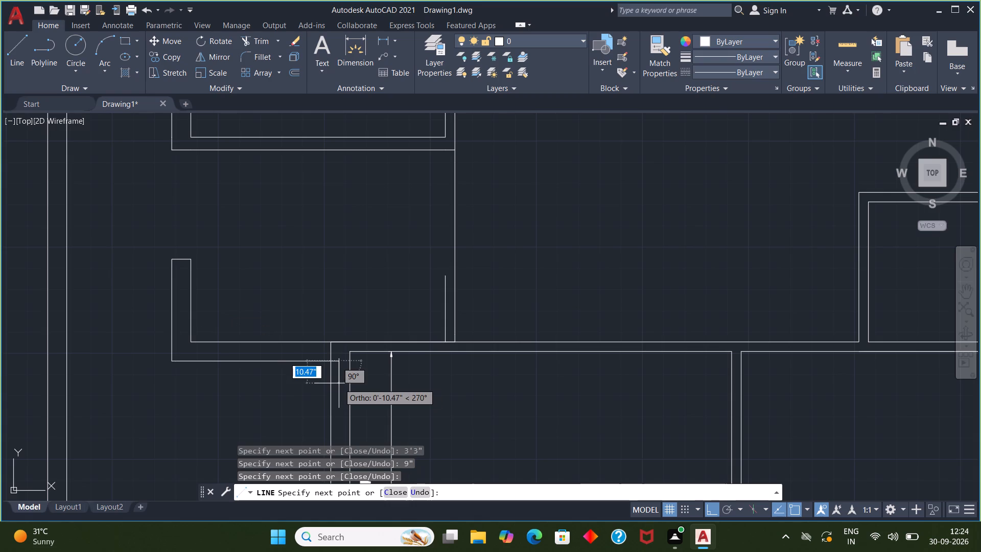
key(Escape)
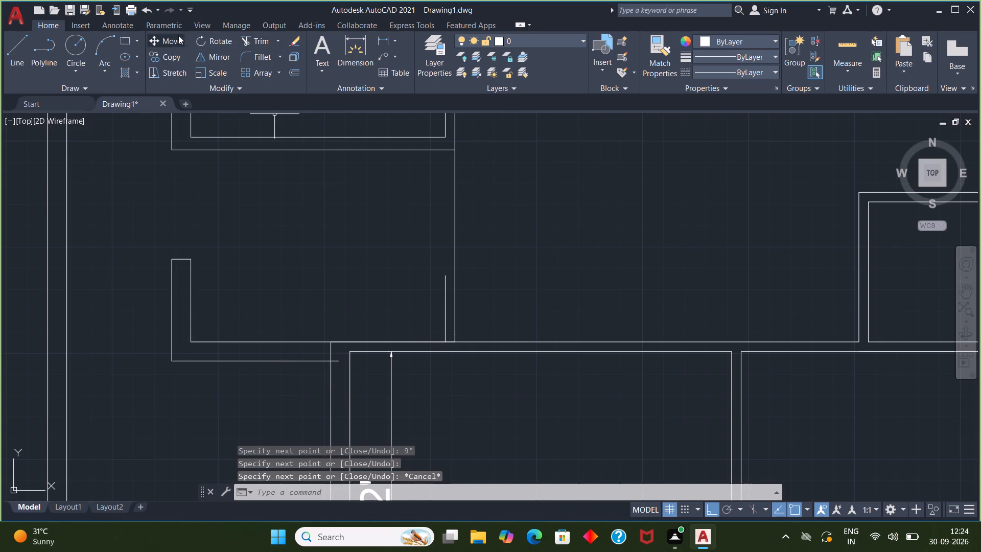
Trim the new line's overhang and the lower room's west outer wall line where it crosses the new 9" wall.
click(262, 40)
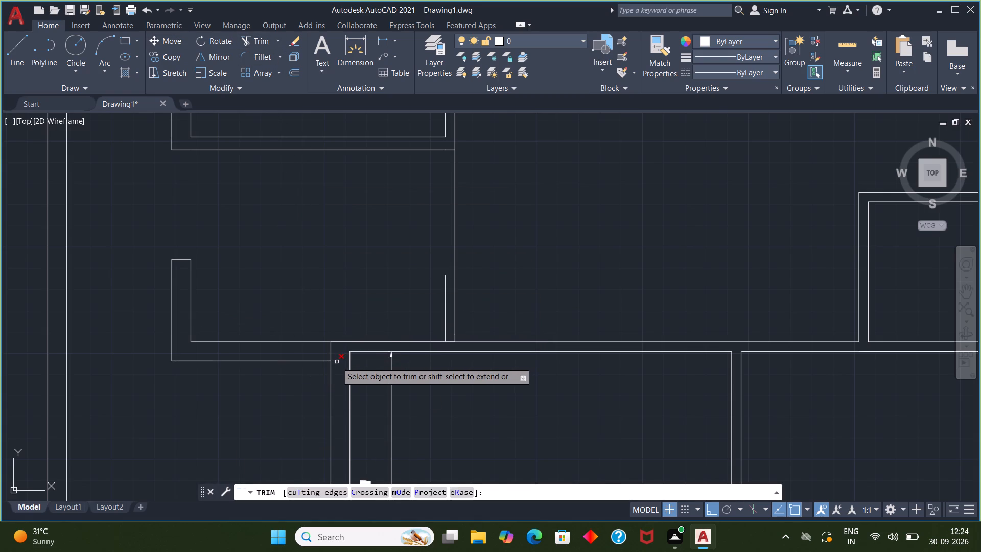
click(337, 362)
click(331, 354)
Trim the north wall's lower line between the two west wall lines of the 10' by 8'1" room.
middle_drag(486, 388, 475, 356)
middle_drag(258, 189, 265, 353)
scroll(259, 306, down, 1)
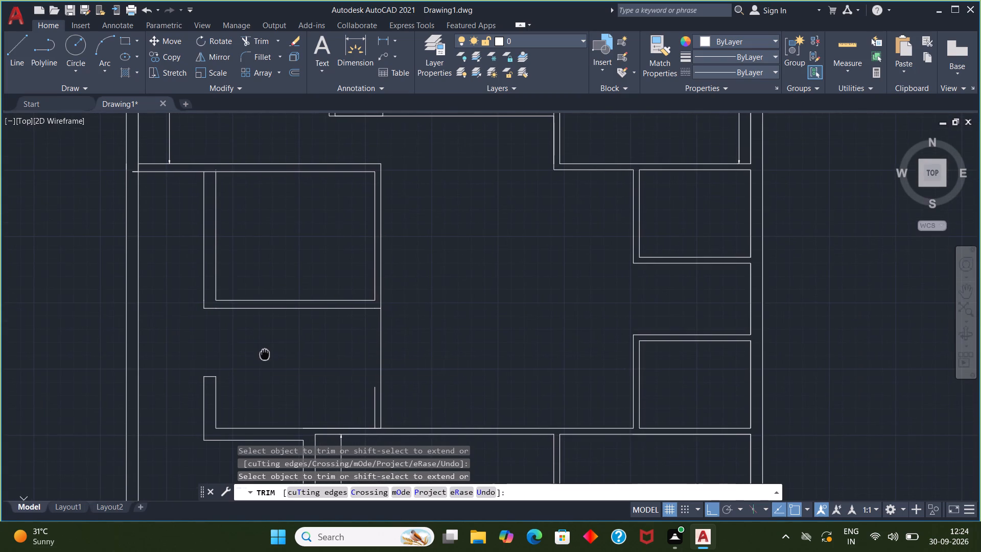
click(207, 170)
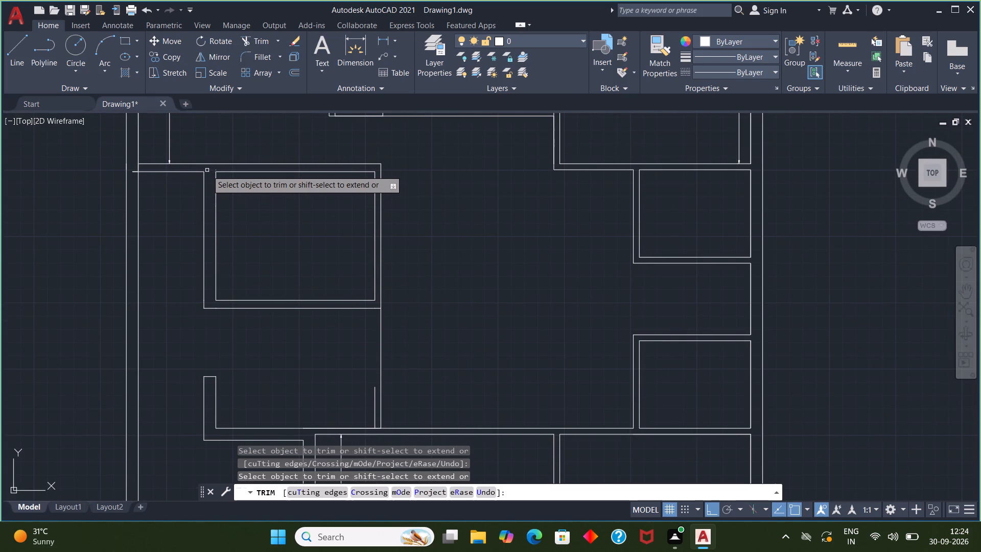
Trim the outer west wall's inner line across the wall junction and the horizontal wall line's overhang west of it.
scroll(143, 166, up, 3)
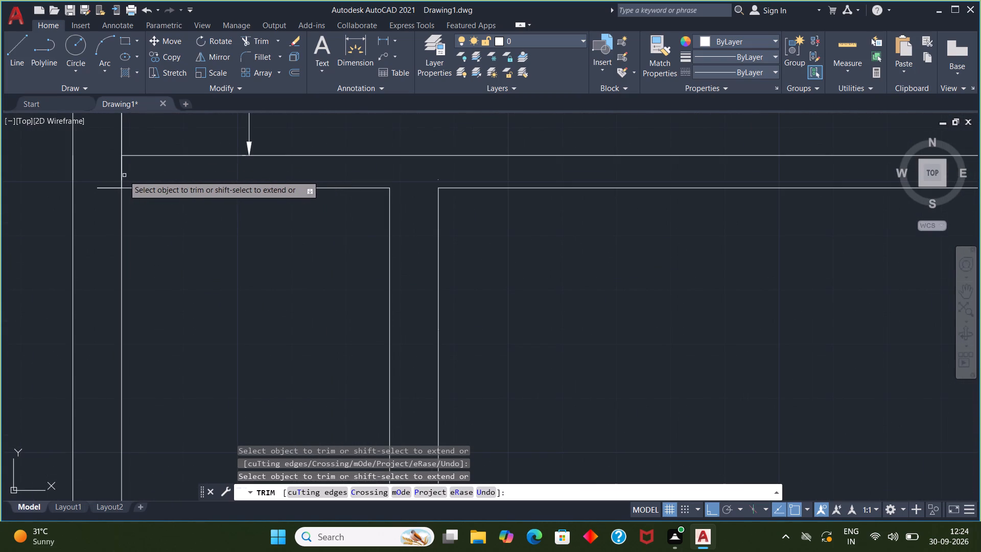
click(121, 173)
click(121, 172)
click(121, 172)
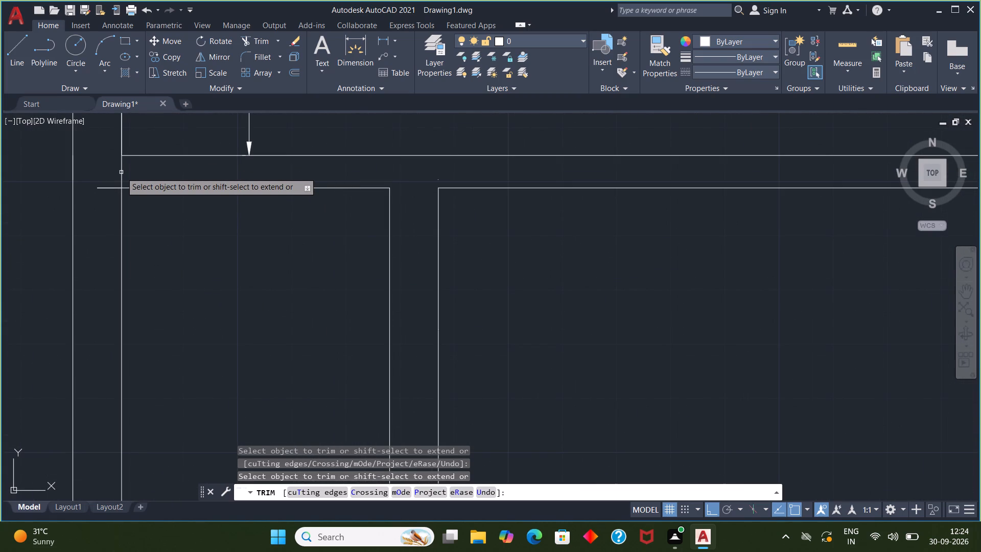
click(121, 172)
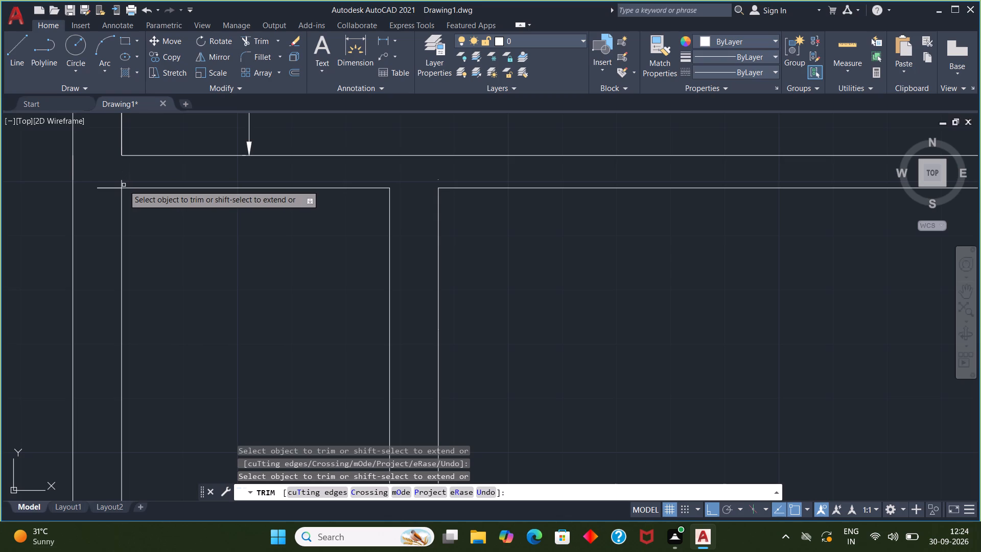
click(121, 183)
click(112, 188)
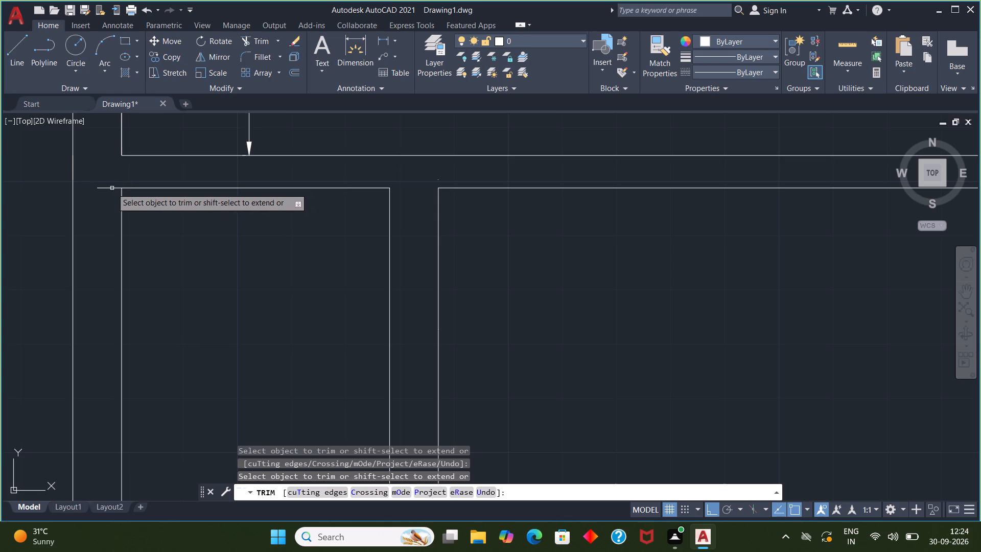
click(112, 188)
click(112, 188)
scroll(118, 182, down, 2)
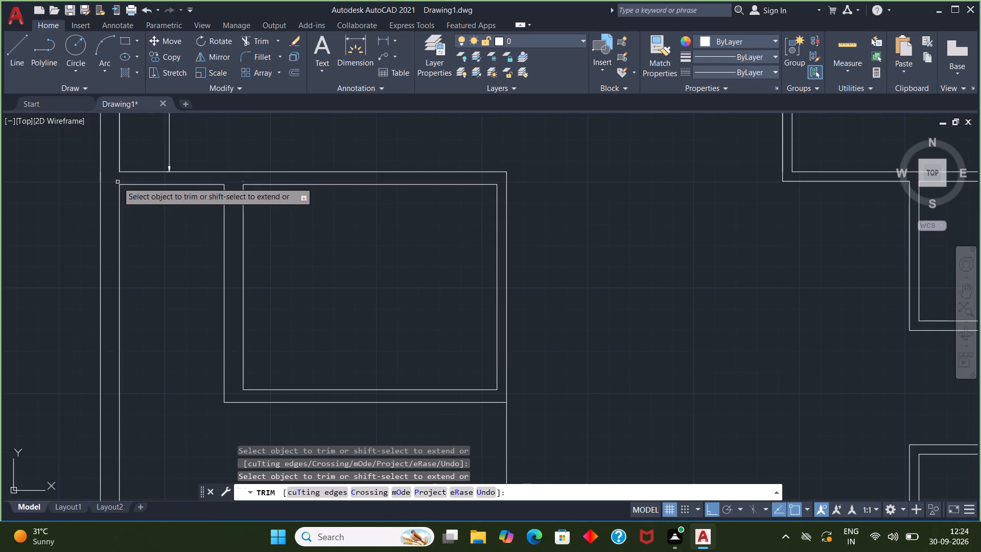
key(Escape)
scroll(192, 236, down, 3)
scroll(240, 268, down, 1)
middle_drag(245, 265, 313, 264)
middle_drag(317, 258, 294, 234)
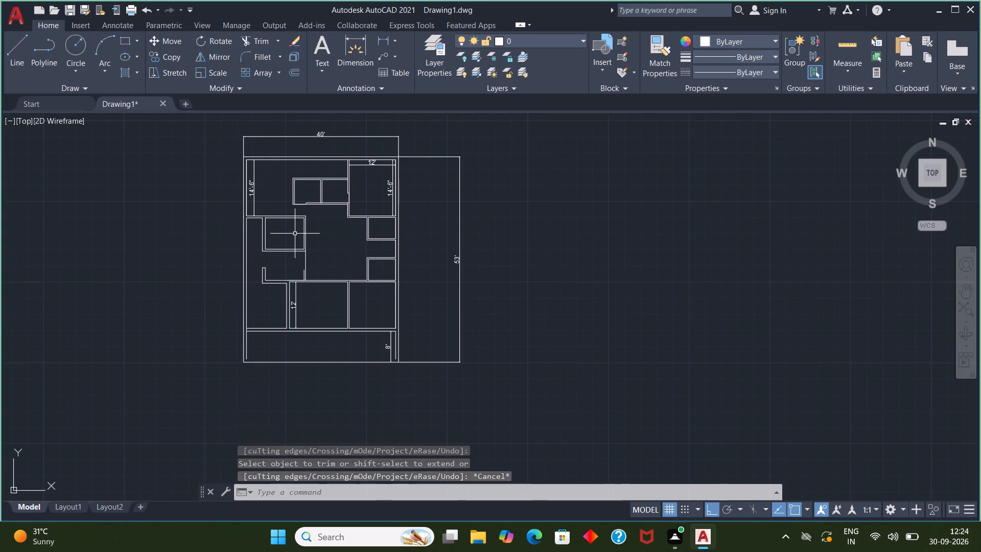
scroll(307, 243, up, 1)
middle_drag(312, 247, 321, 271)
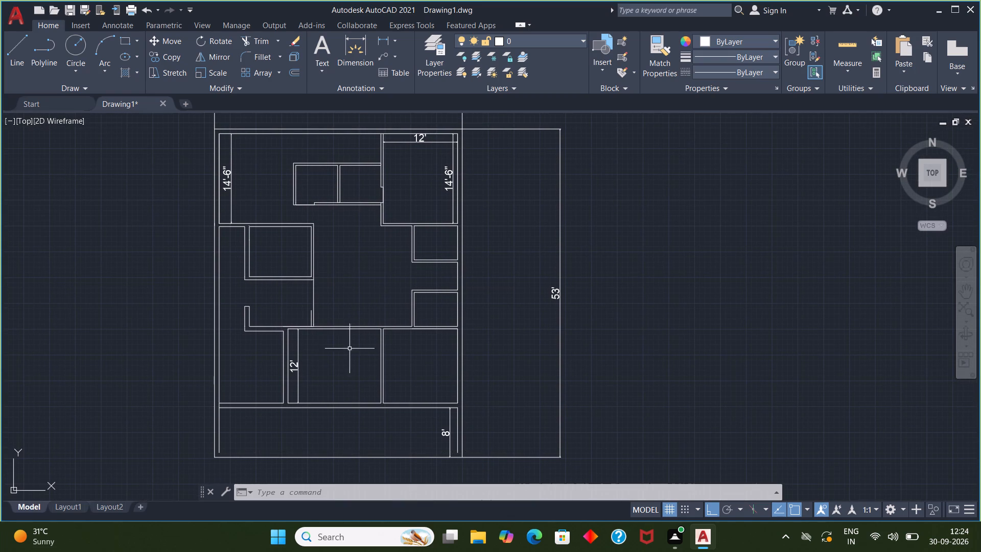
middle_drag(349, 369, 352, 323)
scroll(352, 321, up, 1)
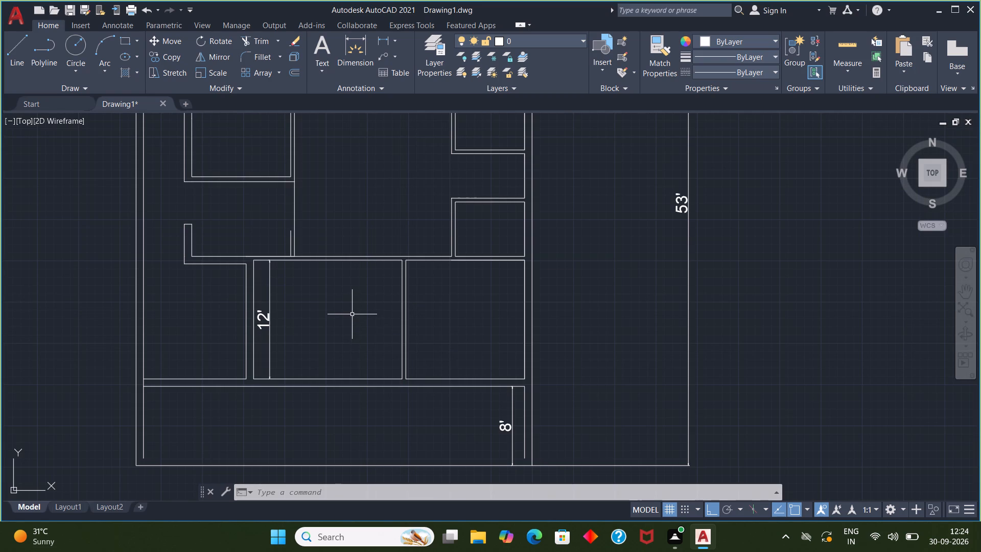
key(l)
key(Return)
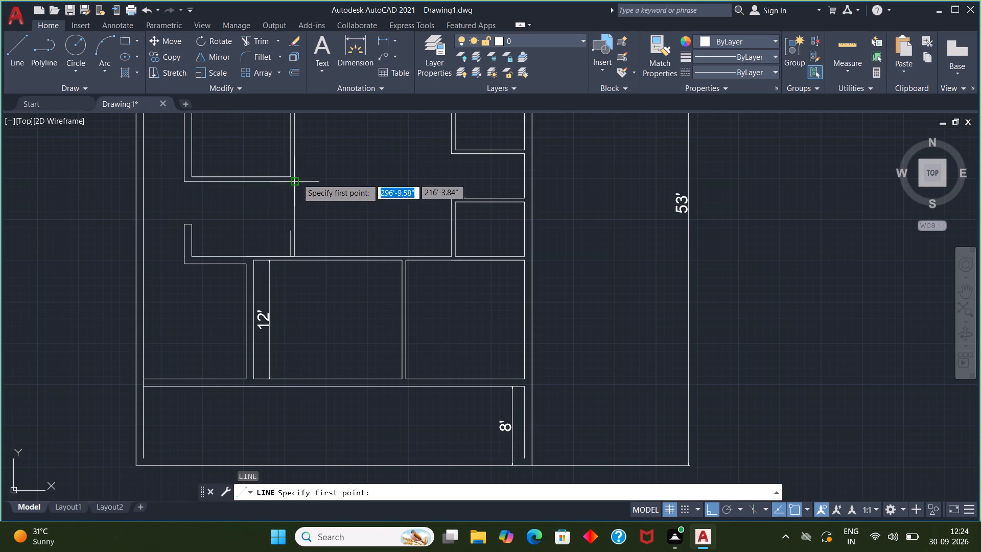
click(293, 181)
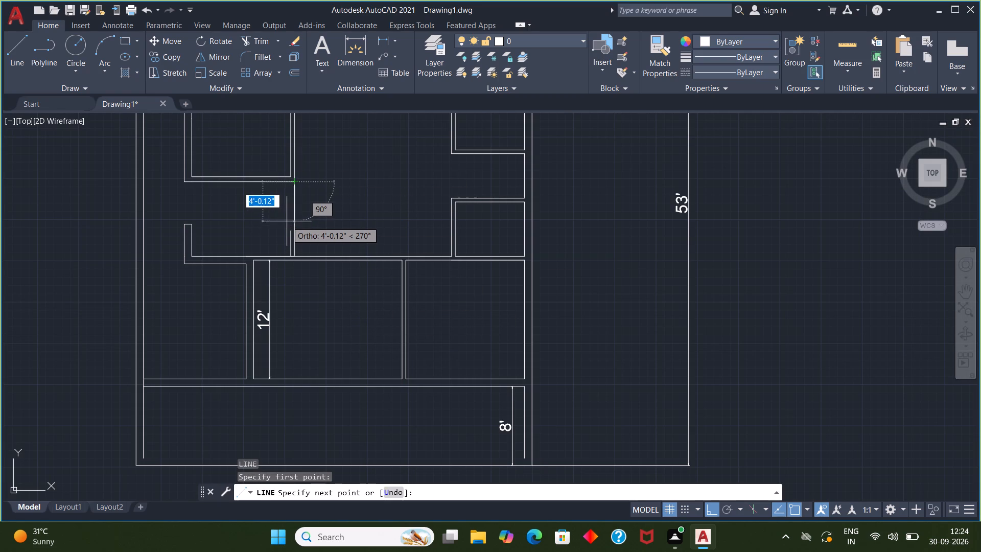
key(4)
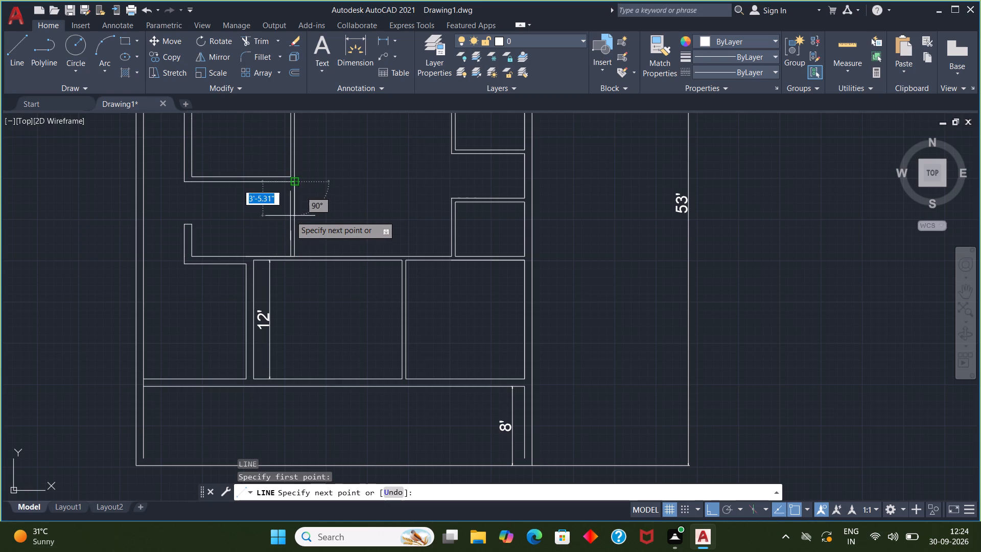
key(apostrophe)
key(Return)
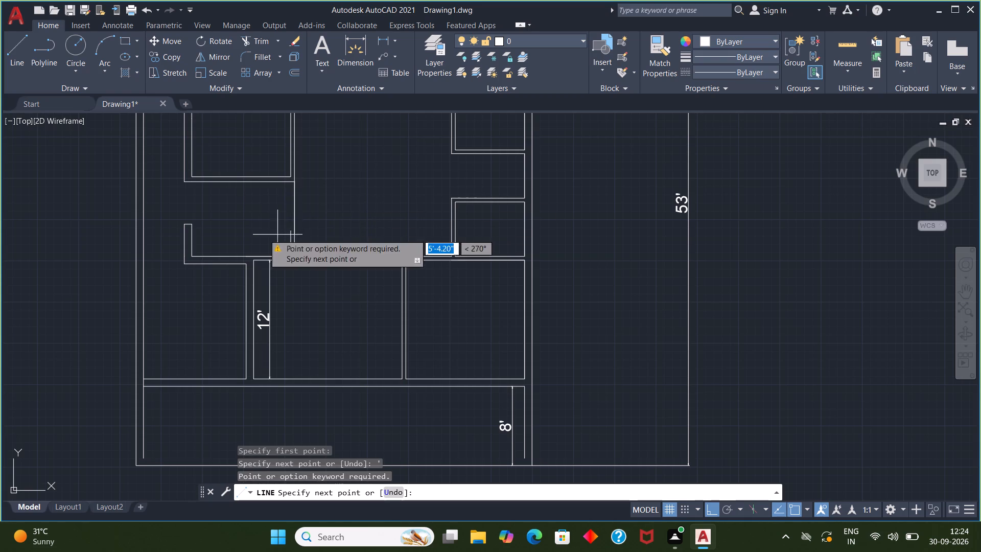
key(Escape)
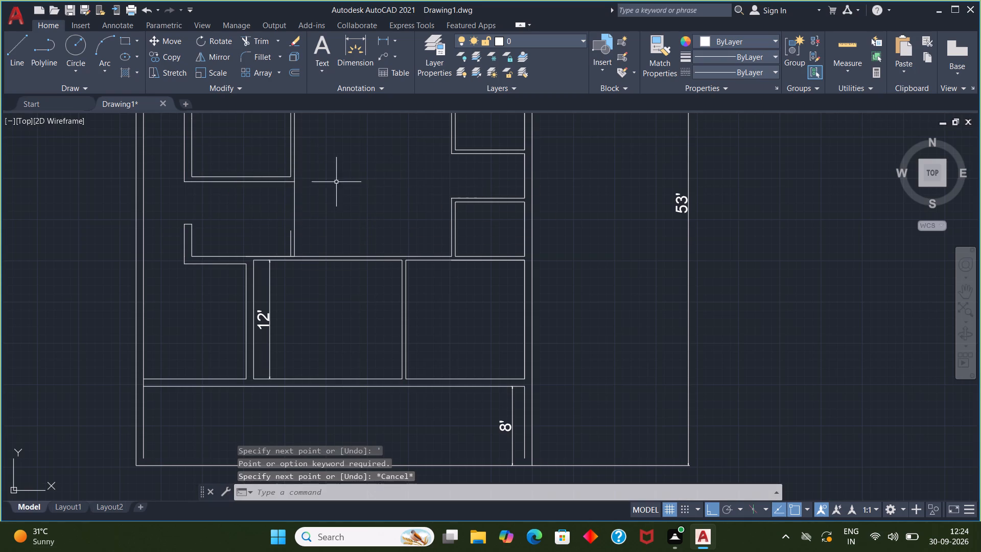
Draw a 4' line south from the 10' by 8'1" room's outer southeast corner.
key(l)
key(Return)
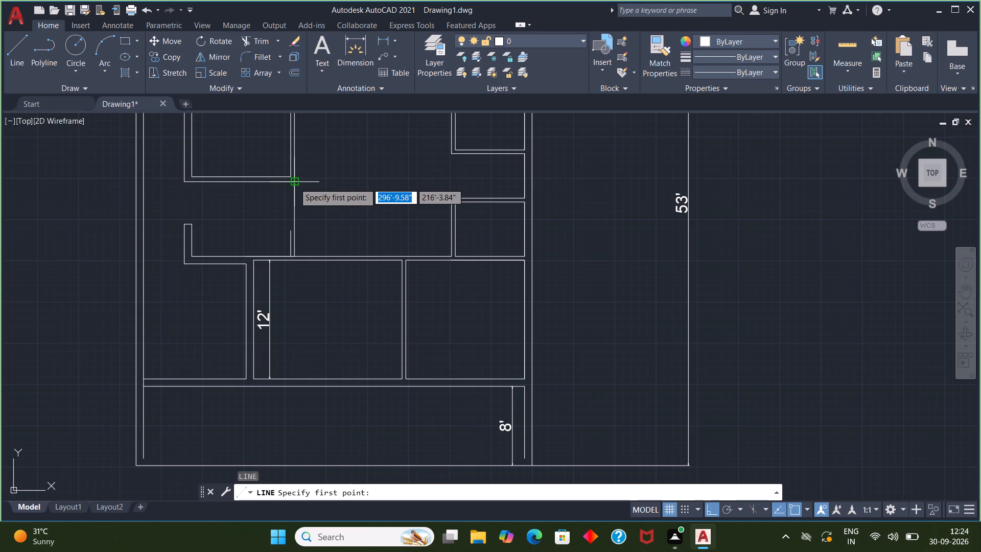
click(294, 183)
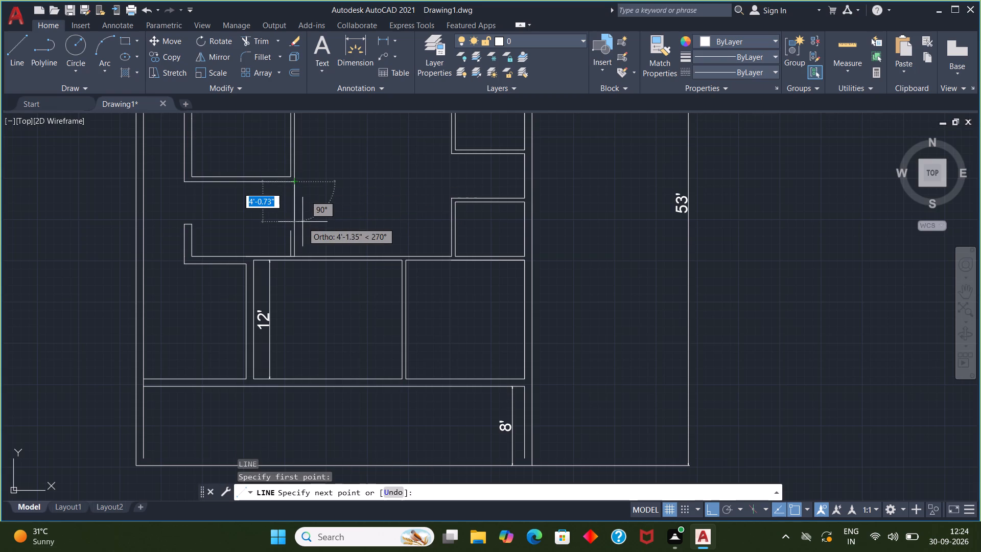
key(4)
key(apostrophe)
key(Return)
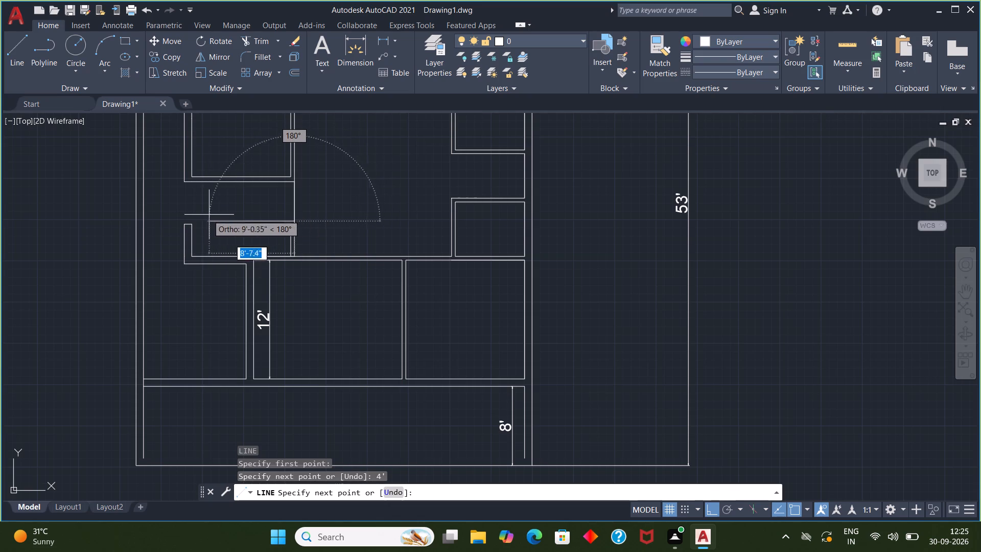
key(Escape)
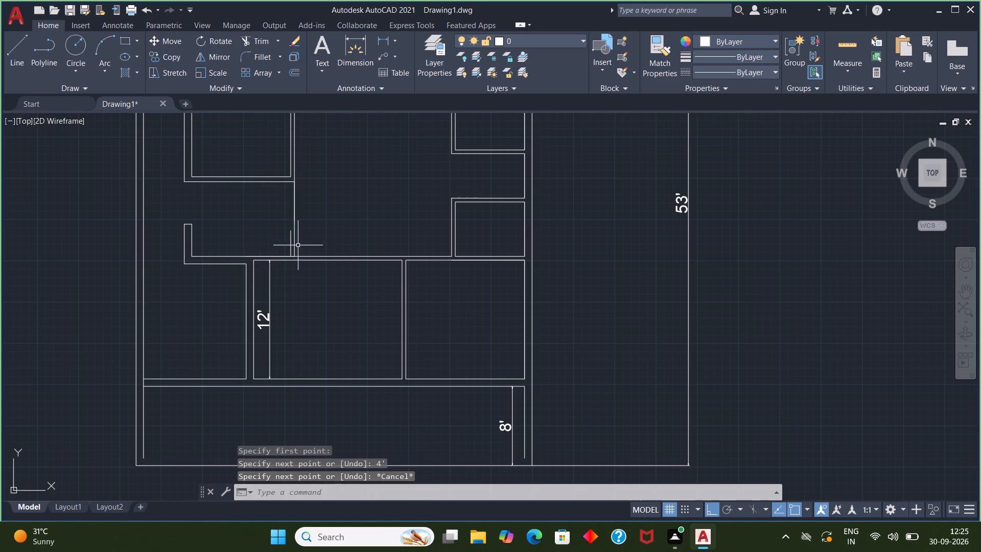
Measure the inner face of the new room's west wall stub with the Dimension tool.
middle_drag(334, 241, 339, 210)
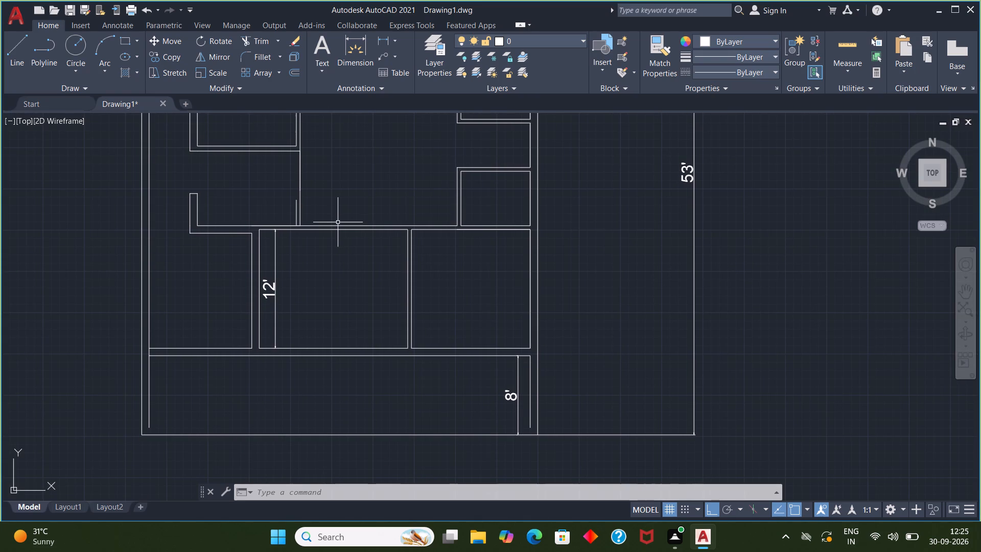
scroll(337, 222, up, 1)
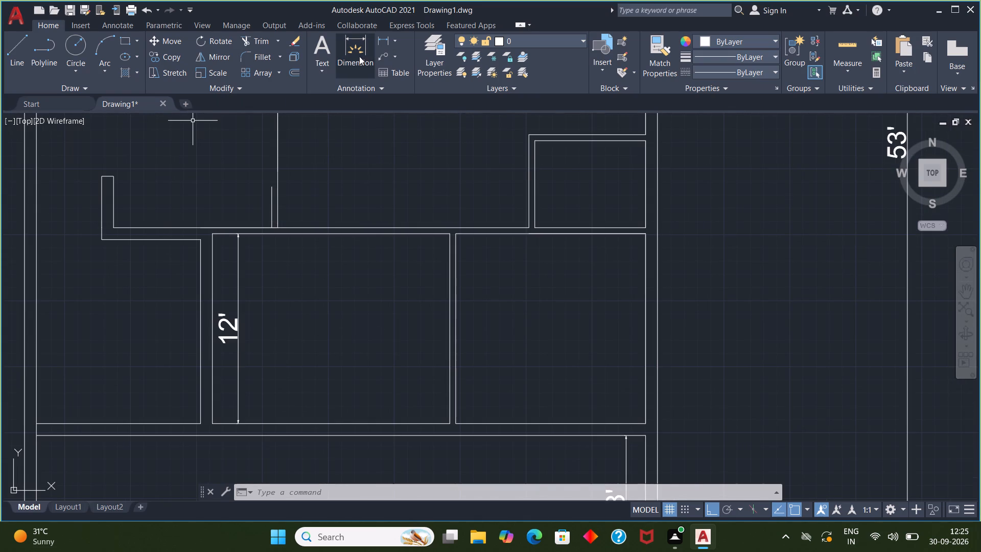
click(358, 55)
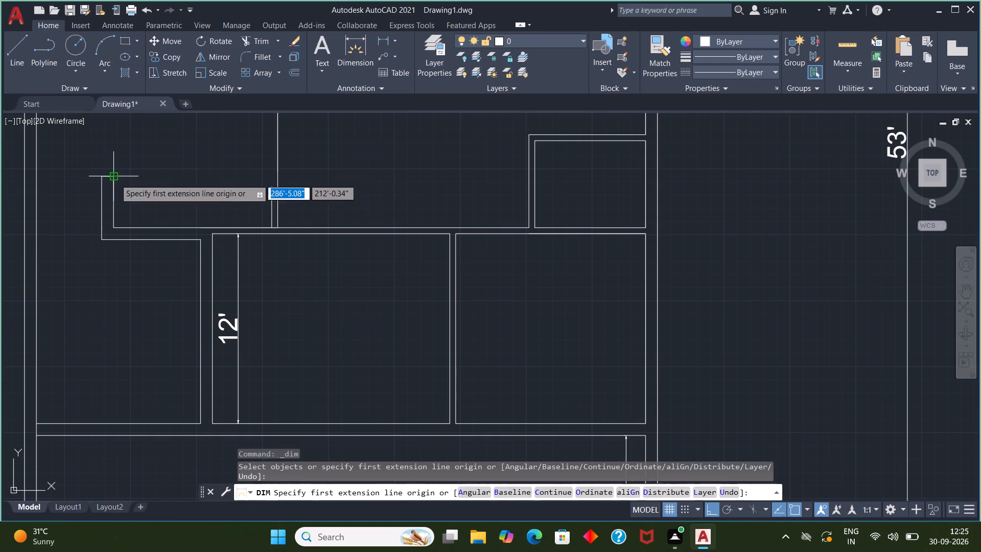
click(115, 179)
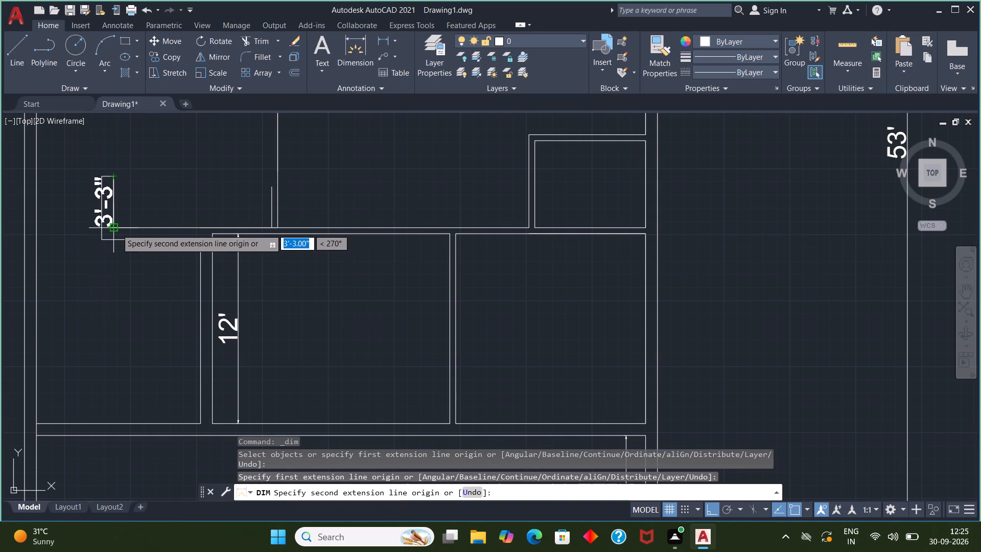
key(Escape)
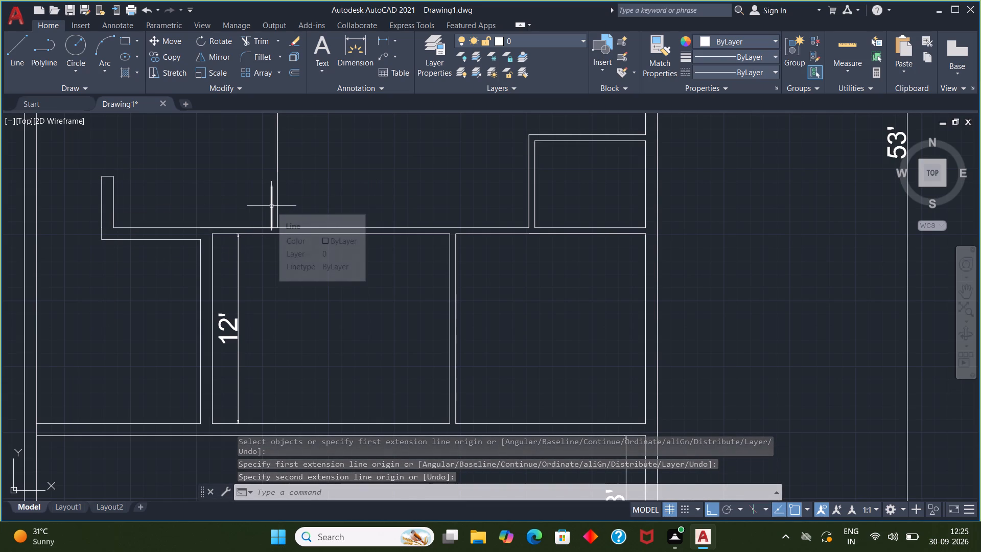
Erase the short vertical line just west of the new room's east wall line.
click(271, 205)
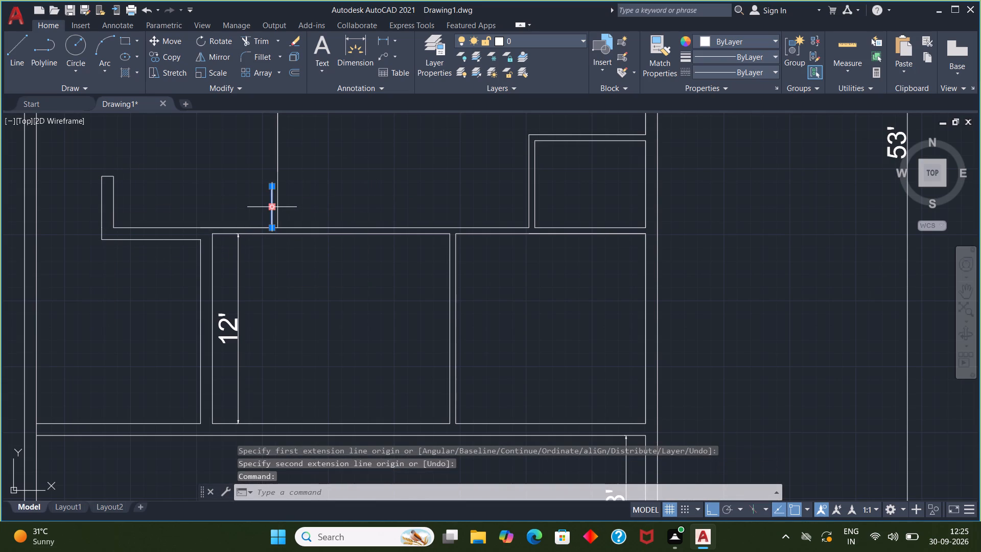
key(Delete)
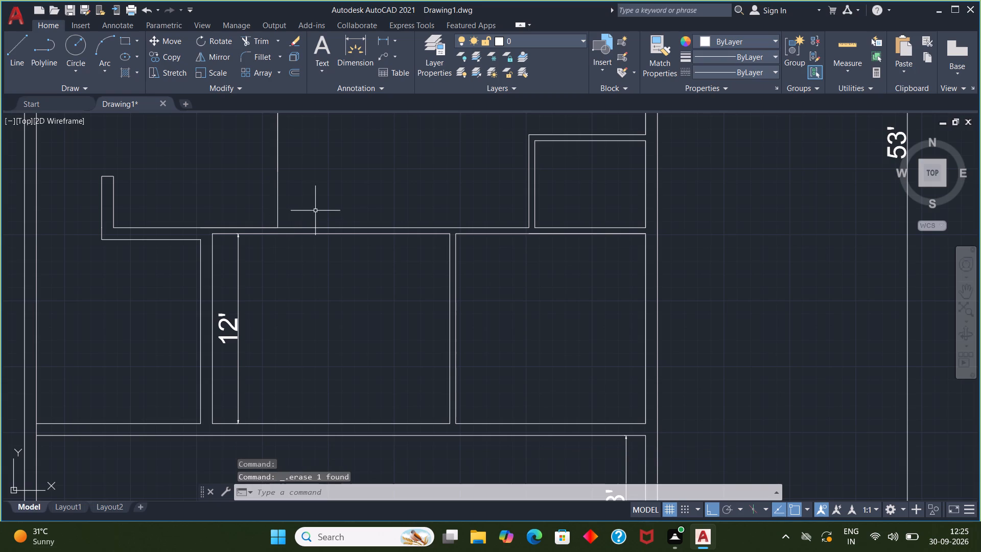
Draw a 3'3" line north from the south wall just west of the new room's east wall line, continuing east across that line.
key(l)
key(Return)
click(272, 226)
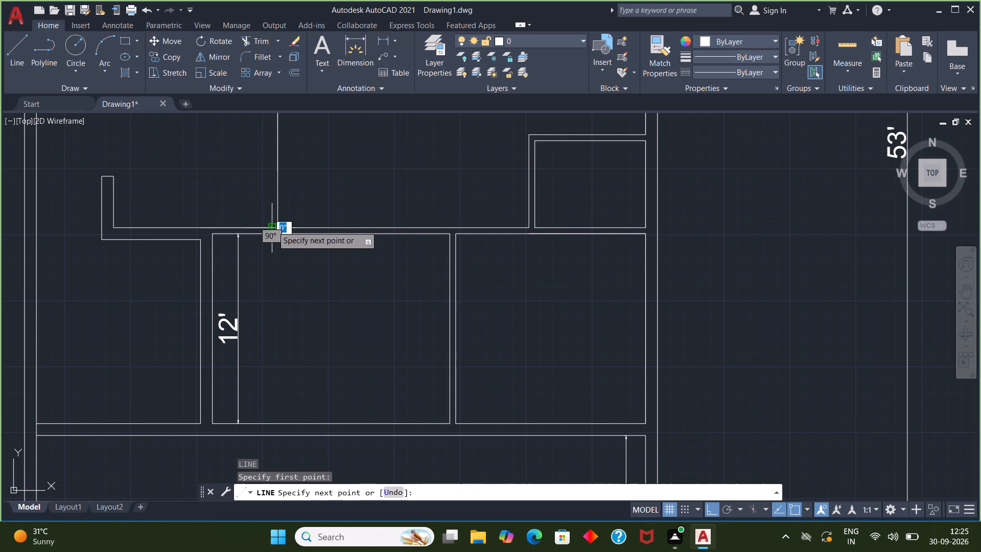
key(3)
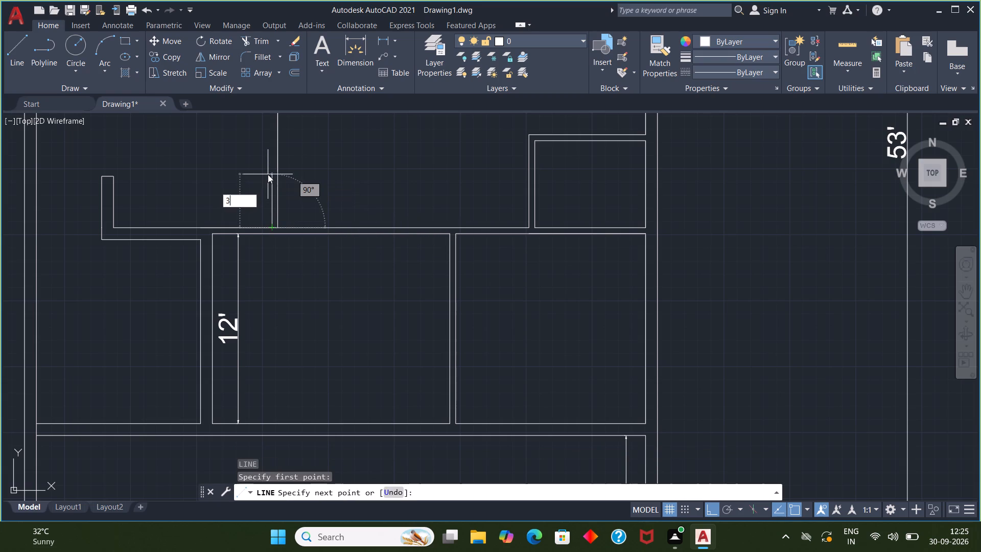
key(apostrophe)
key(3)
key(shift+quotedbl)
key(Return)
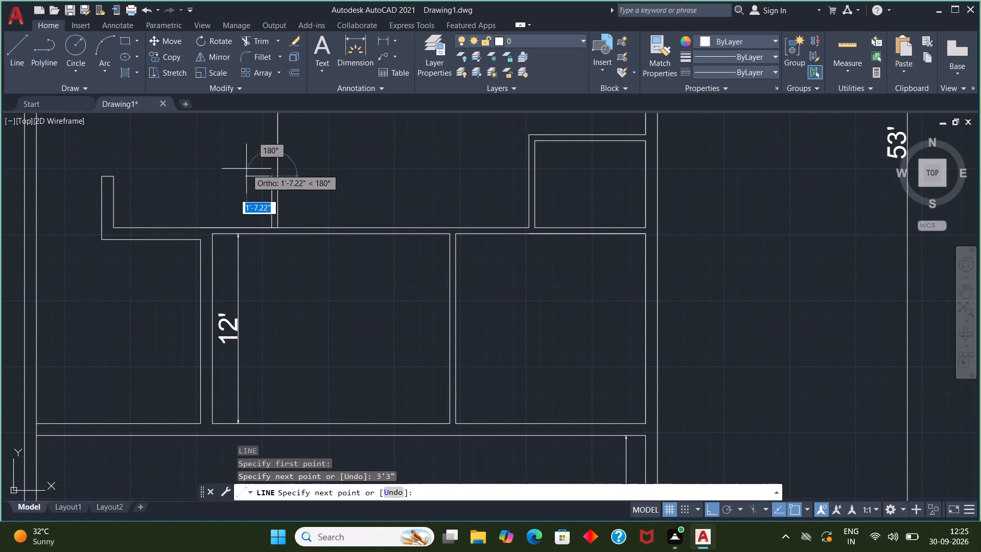
click(311, 173)
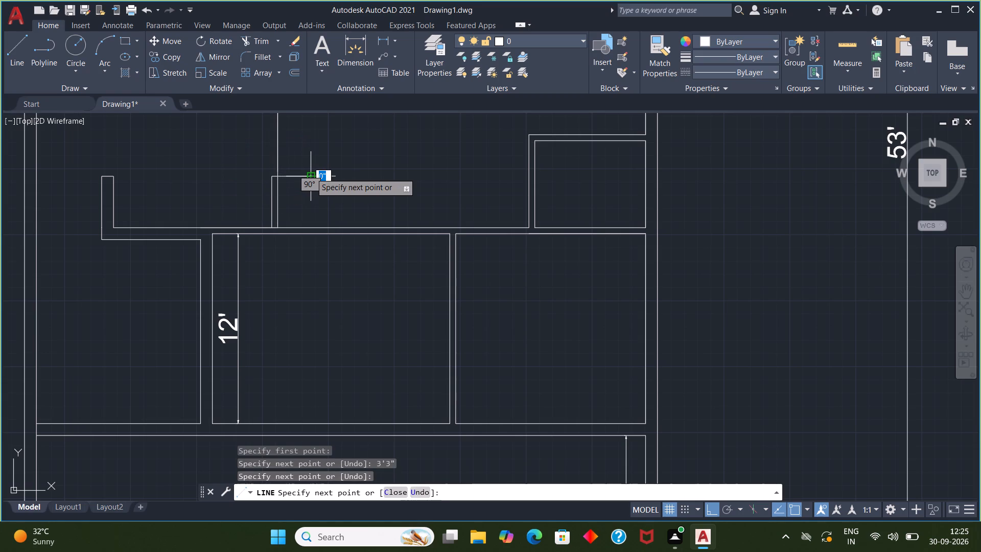
key(Escape)
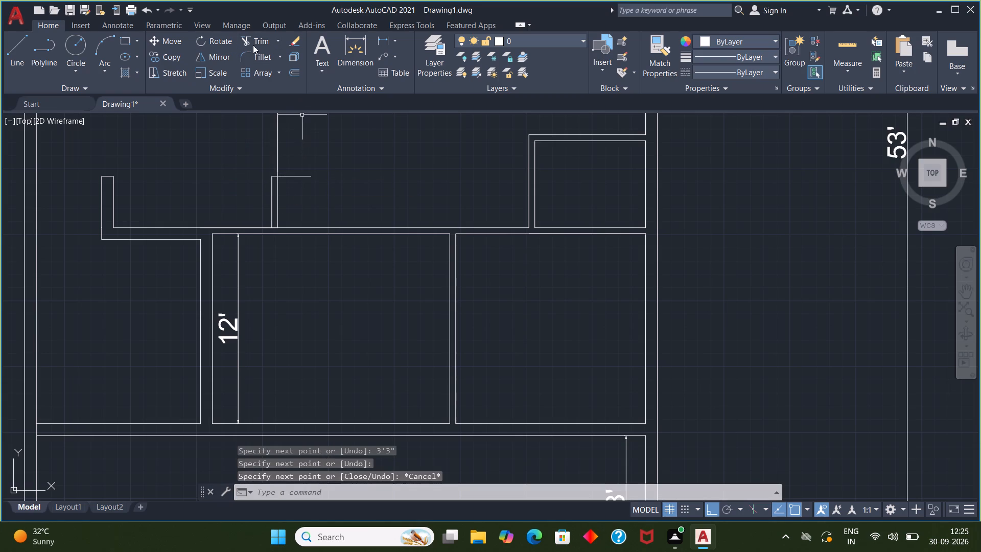
Trim the short horizontal line's overhang east of the new room's east wall line.
click(257, 43)
scroll(292, 120, up, 2)
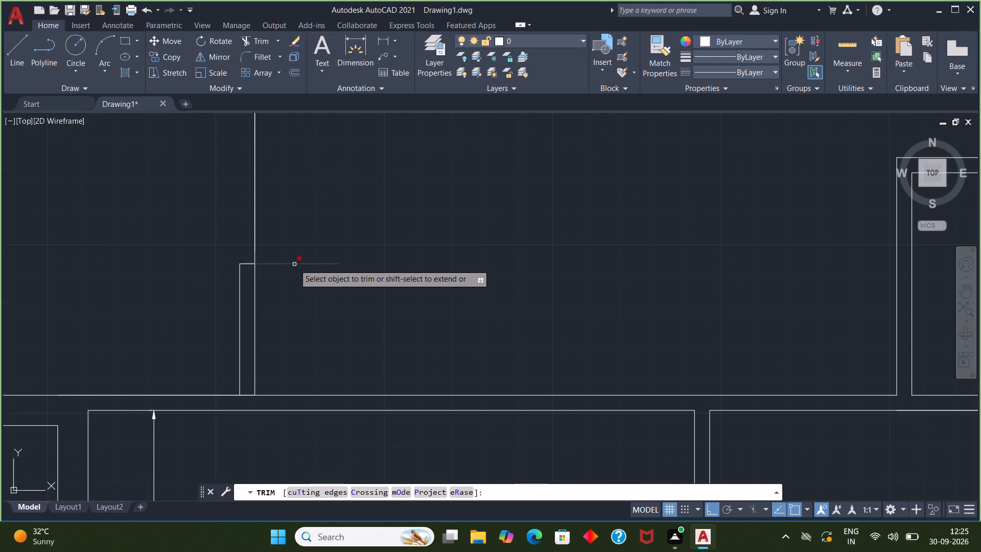
click(294, 264)
key(Escape)
Draw a horizontal line from the top of the new room's east wall stub west to the west wall stub.
scroll(306, 295, down, 3)
middle_drag(322, 320, 315, 316)
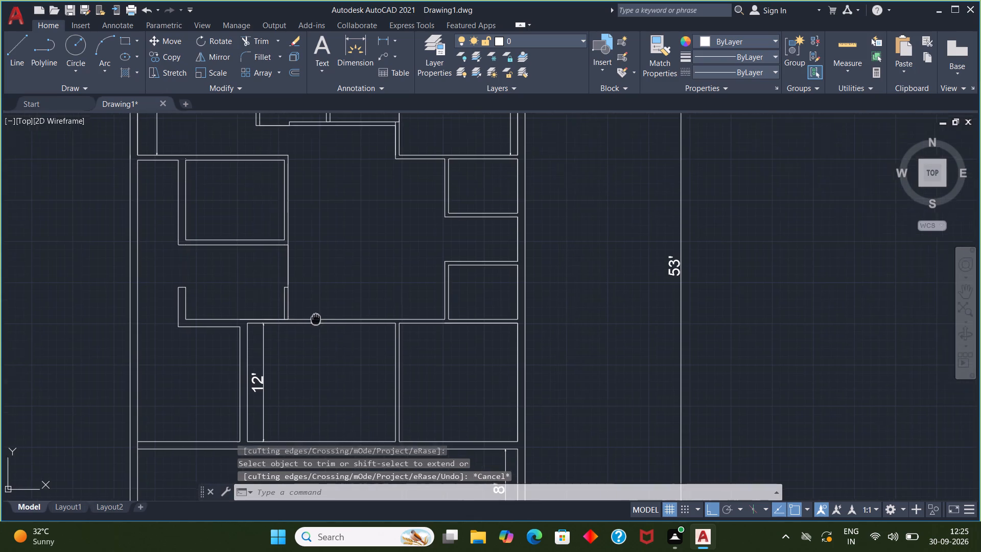
middle_drag(315, 316, 332, 244)
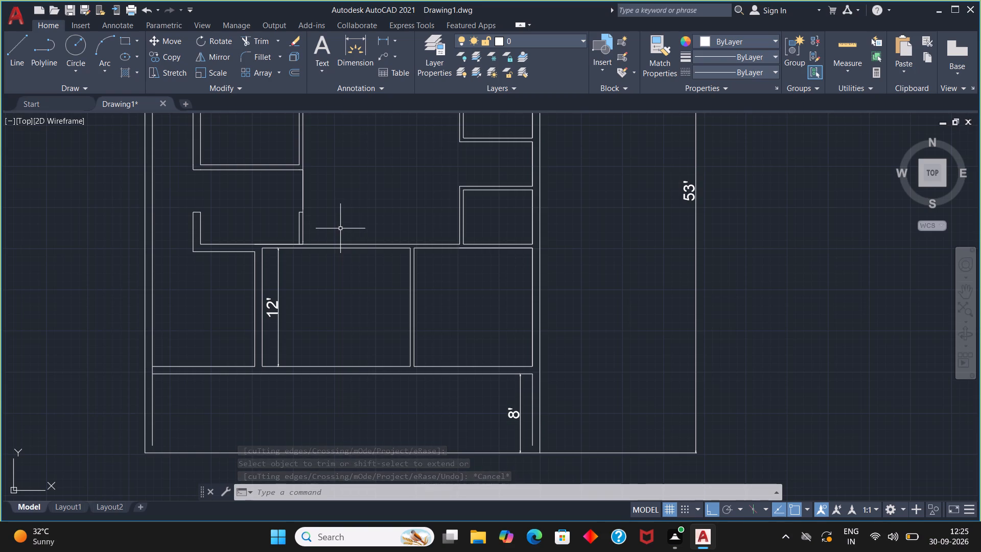
key(l)
key(Return)
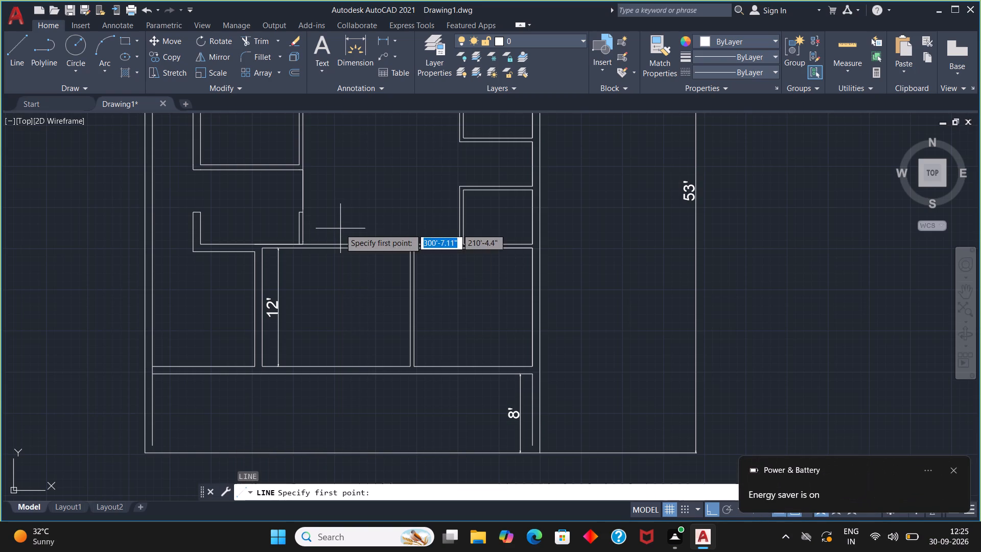
click(299, 213)
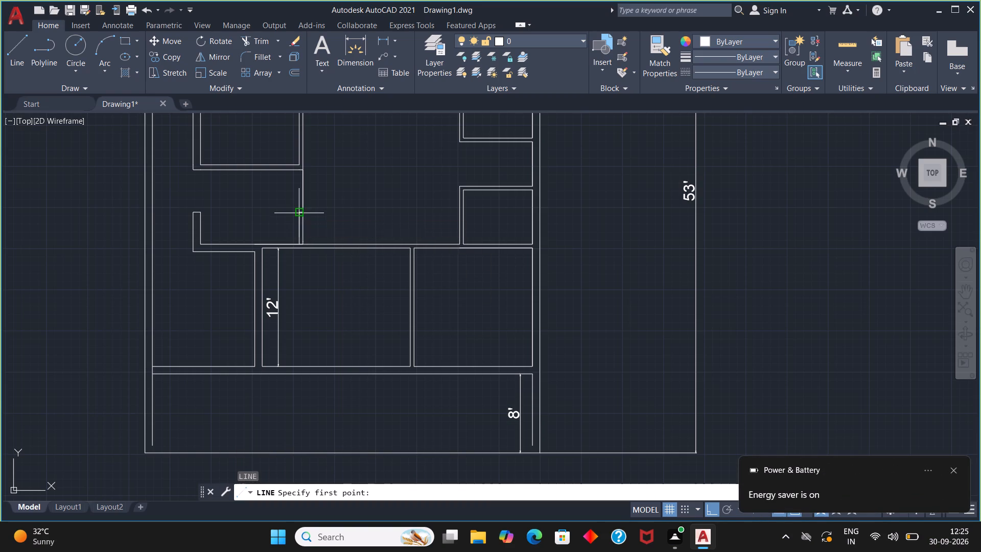
click(193, 225)
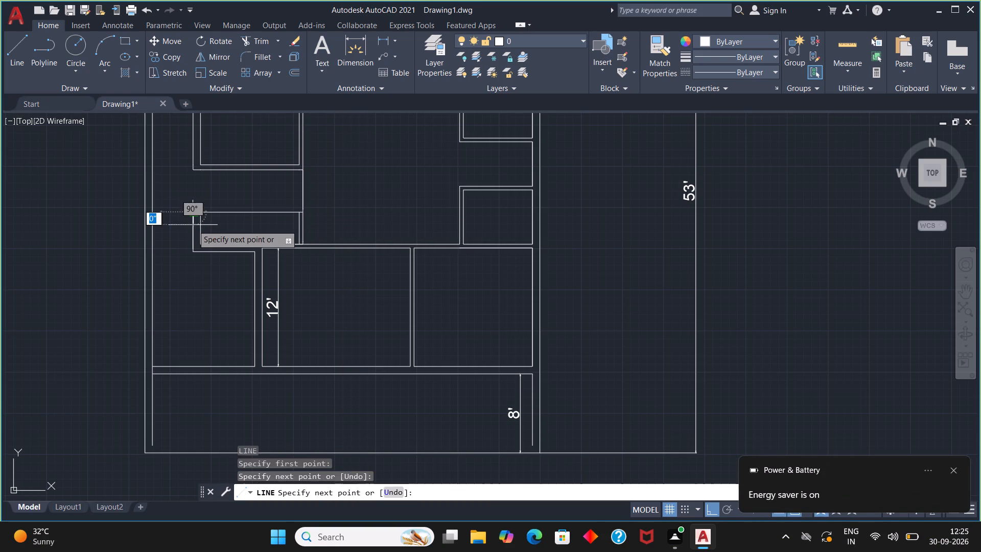
key(Escape)
middle_drag(337, 206, 337, 233)
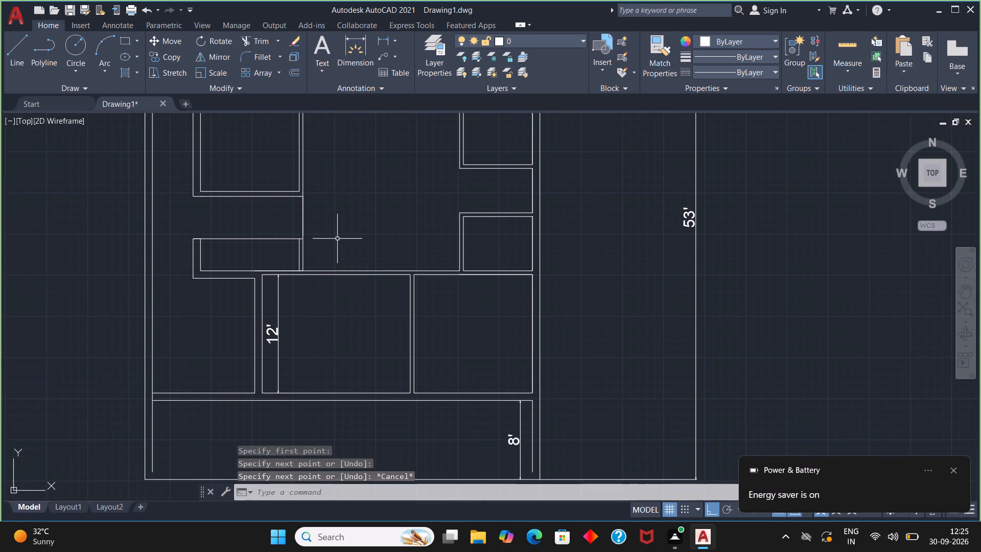
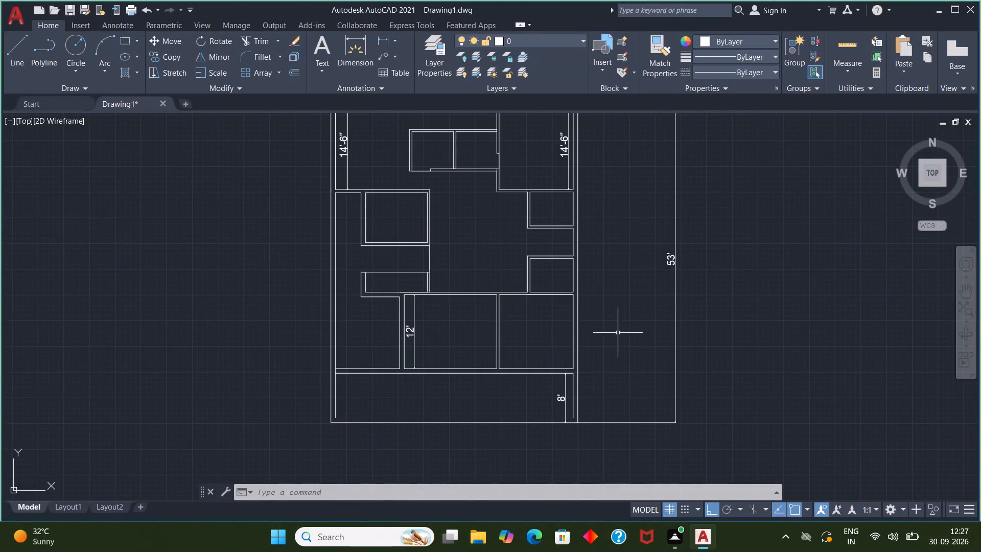
Draw a line 1' east from the north end of the new room's inner west wall, continuing south just past the south wall line.
middle_drag(455, 270, 487, 302)
scroll(461, 321, up, 1)
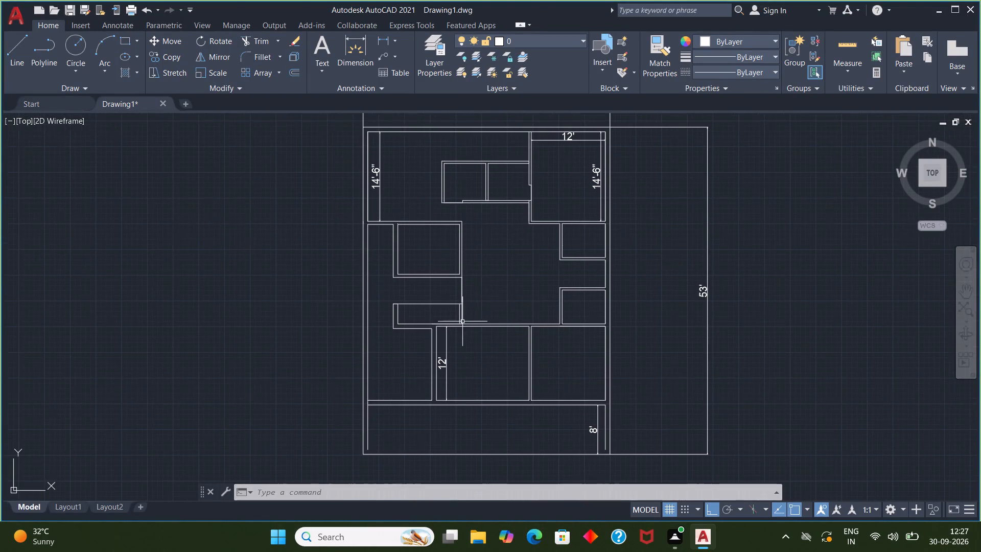
scroll(461, 321, up, 1)
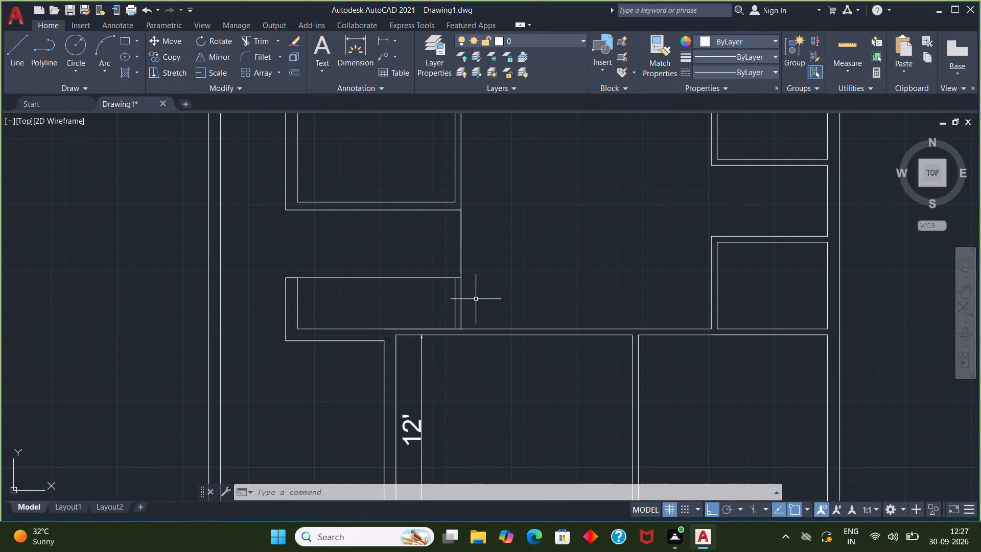
middle_drag(507, 364, 510, 305)
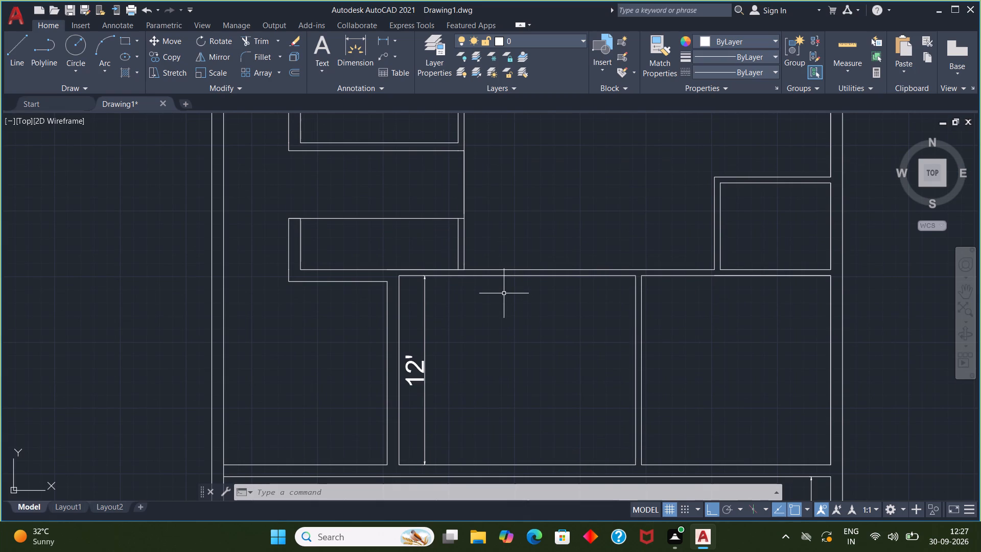
key(l)
key(Return)
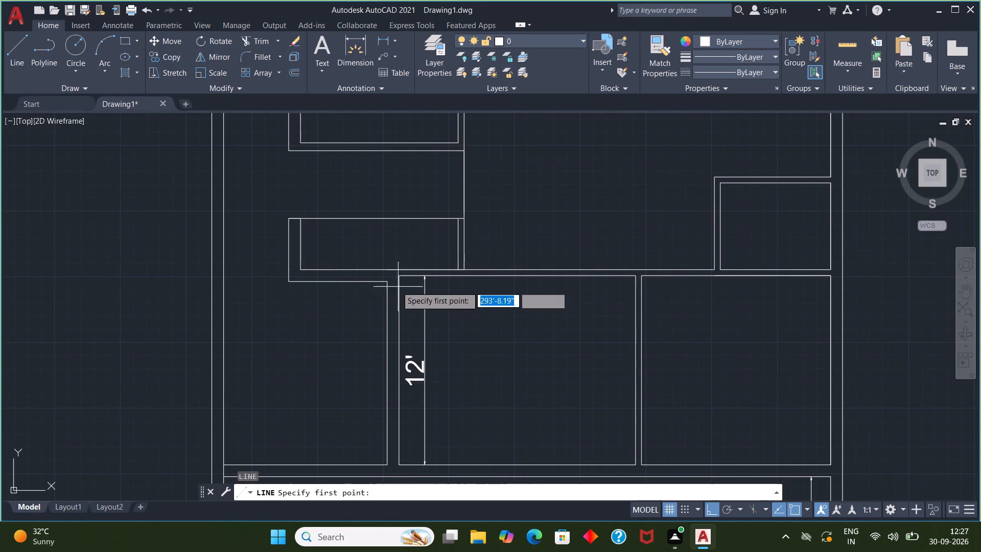
click(303, 218)
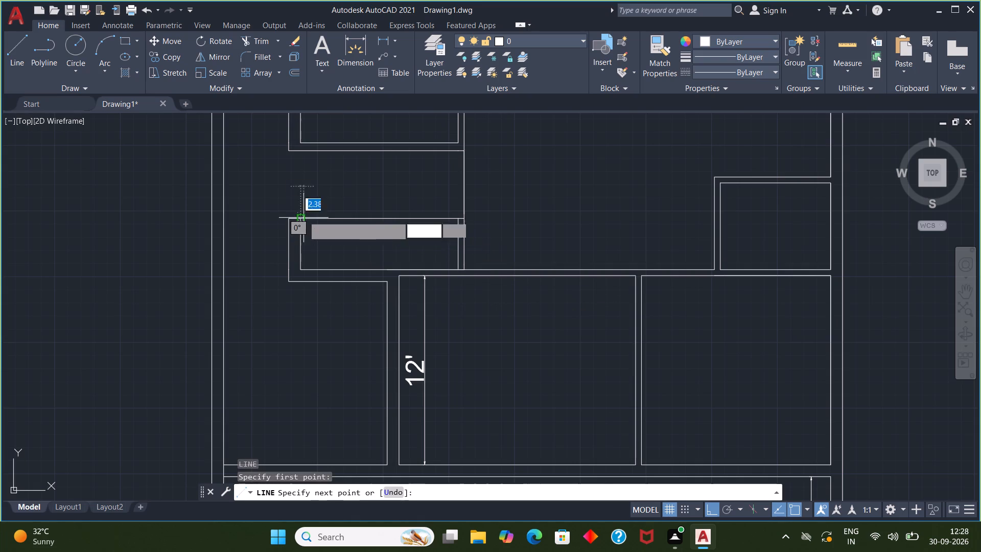
scroll(323, 216, up, 1)
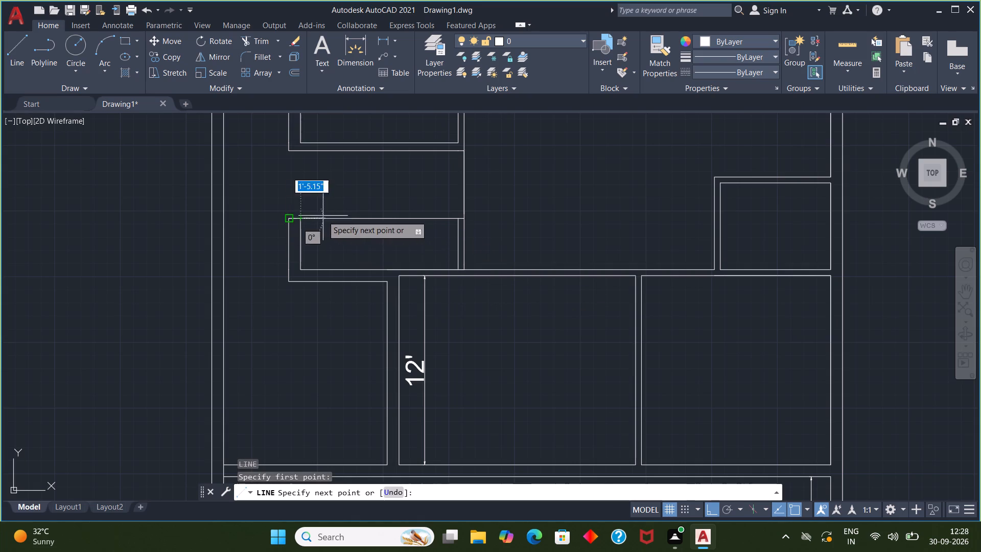
scroll(322, 216, up, 2)
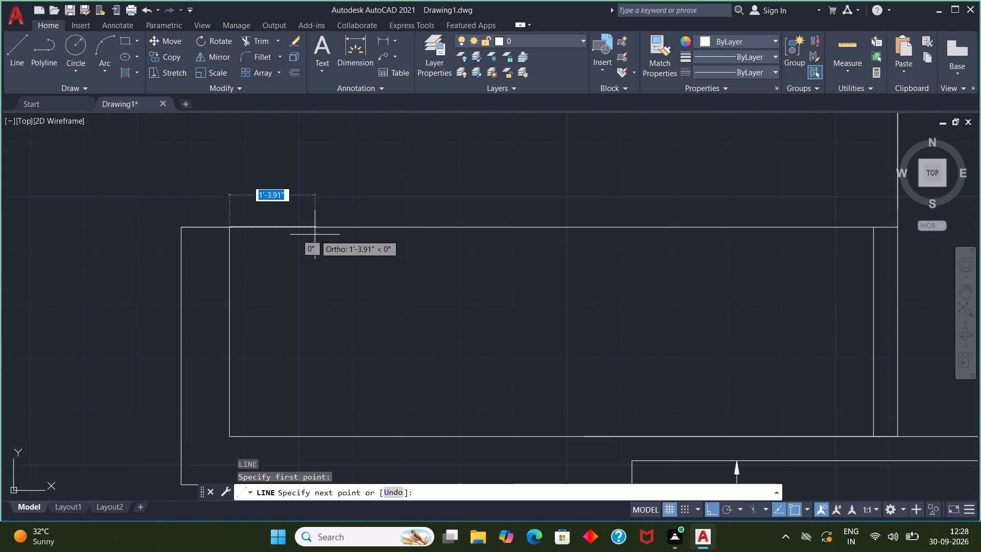
text(1')
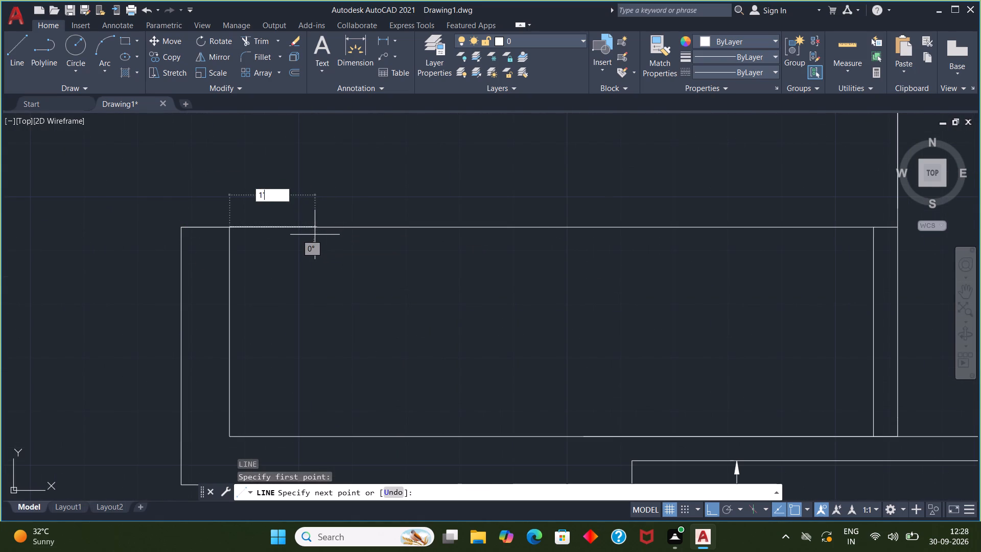
key(Return)
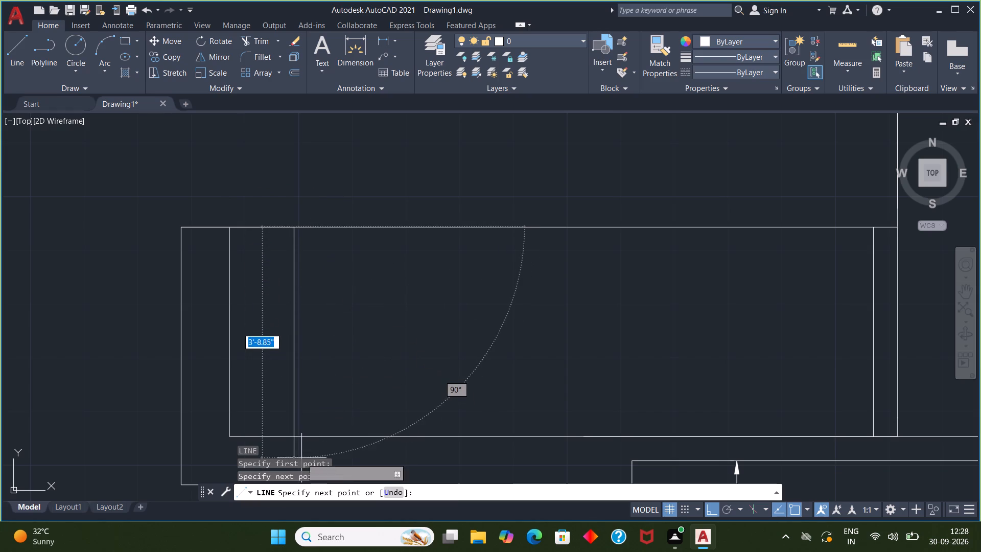
click(294, 452)
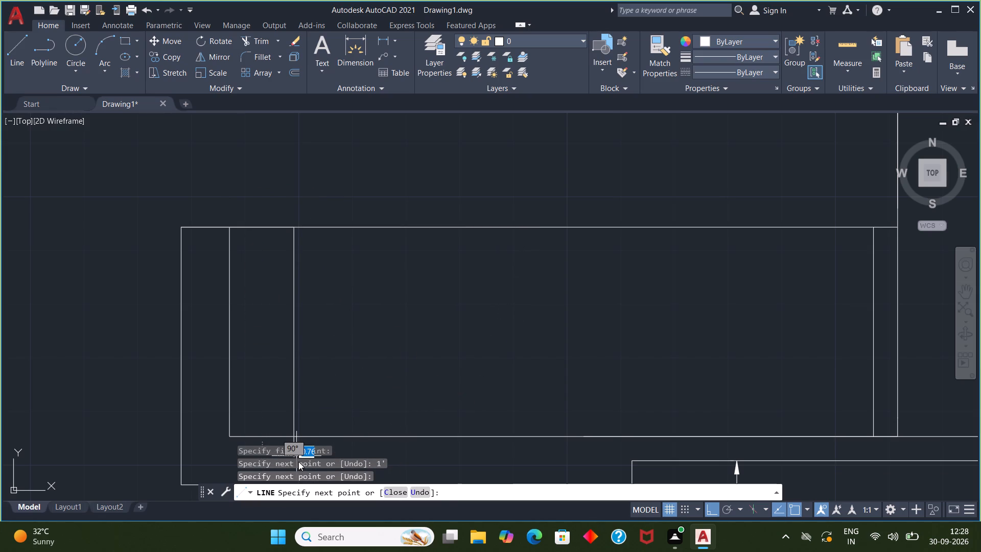
key(Escape)
Trim the new vertical line's overhang south of the room's inner south wall line.
middle_drag(319, 439, 323, 388)
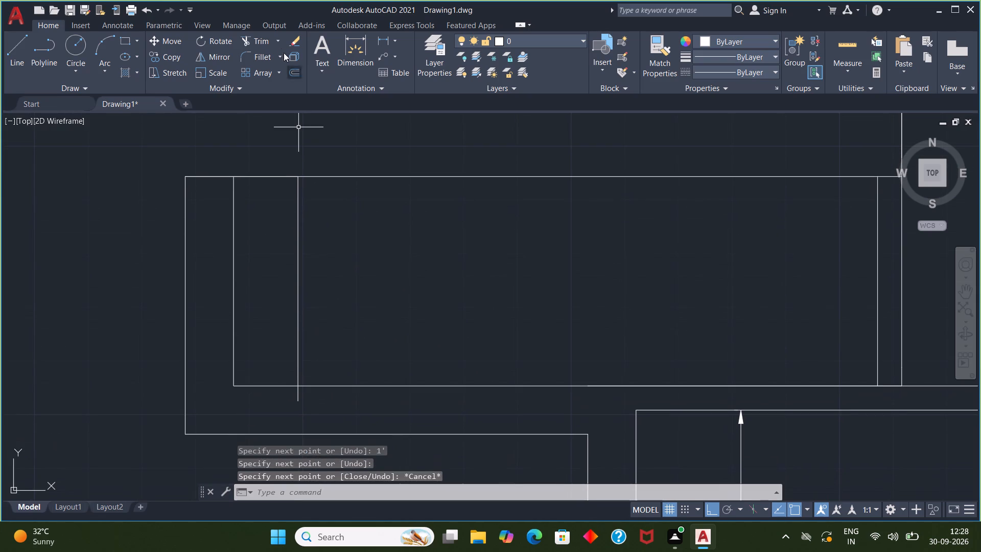
click(265, 38)
click(297, 399)
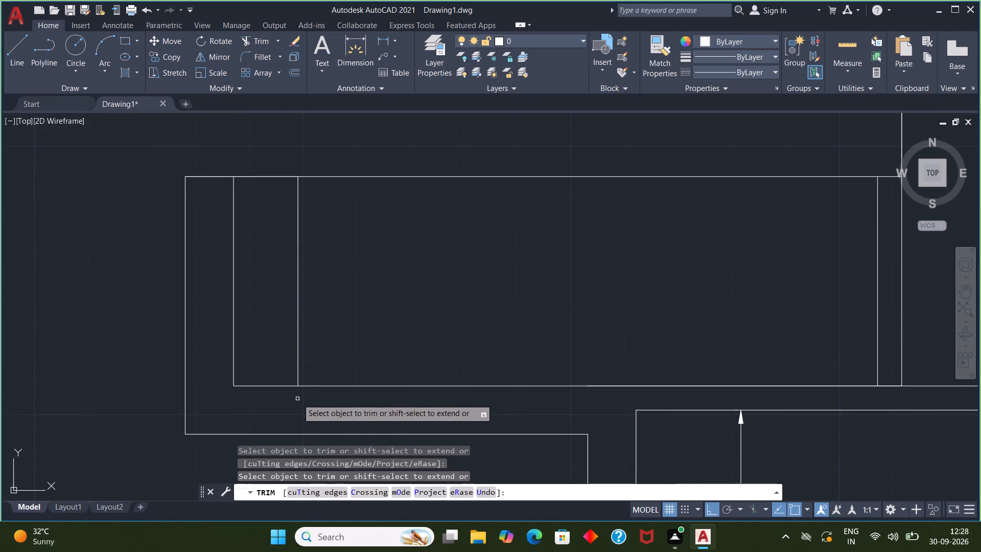
key(Escape)
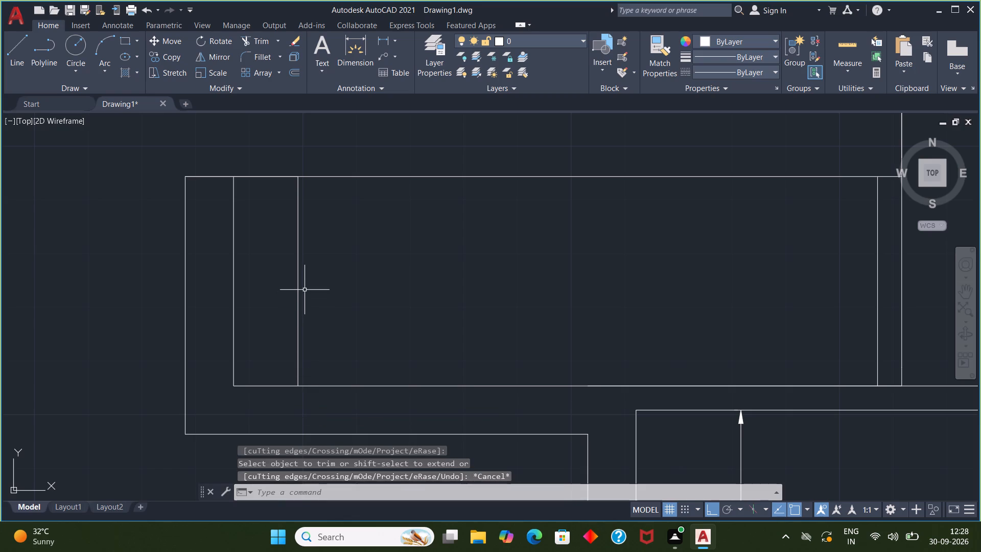
Offset the vertical line 1' east six times in succession to form evenly spaced stair tread lines across the room.
key(o)
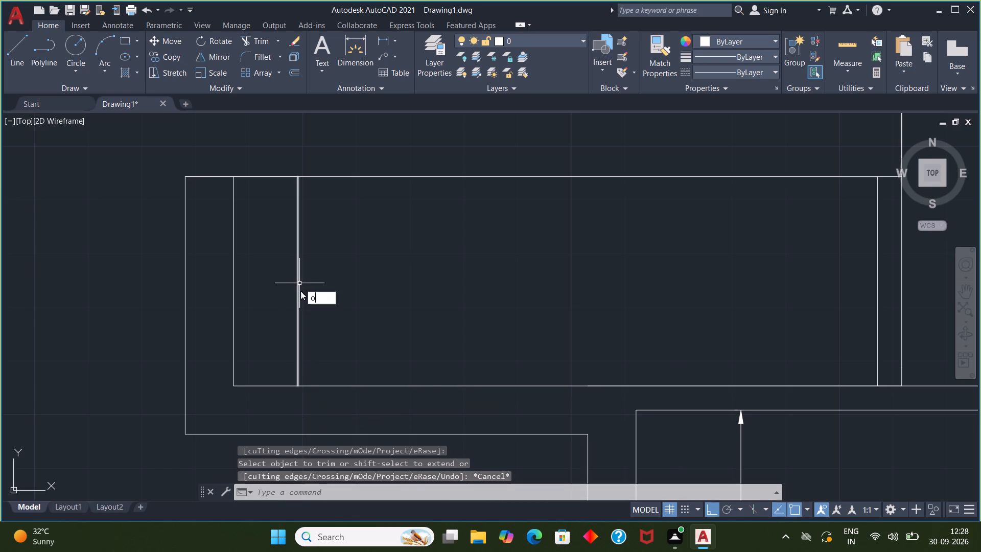
click(310, 310)
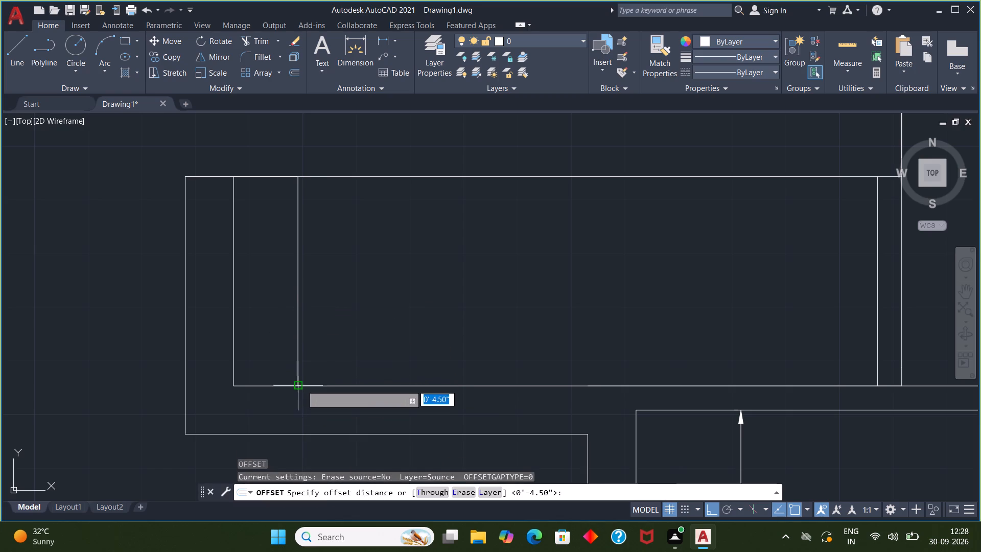
click(301, 386)
key(1)
key(apostrophe)
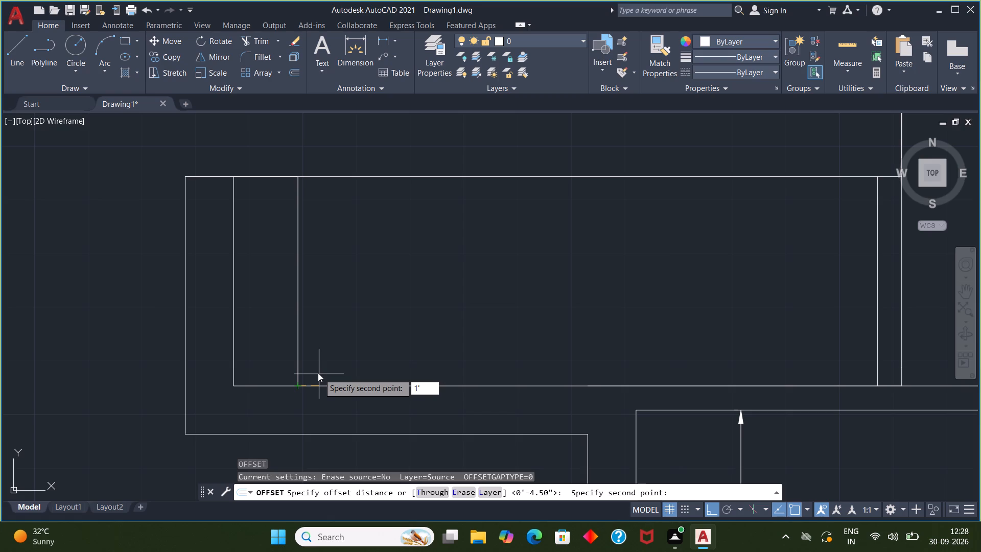
key(Return)
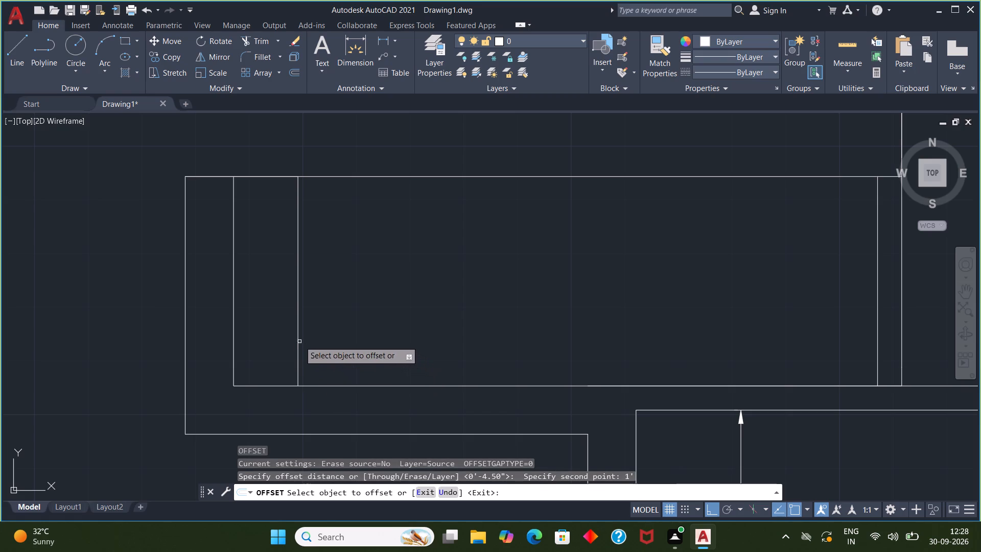
click(298, 340)
click(324, 341)
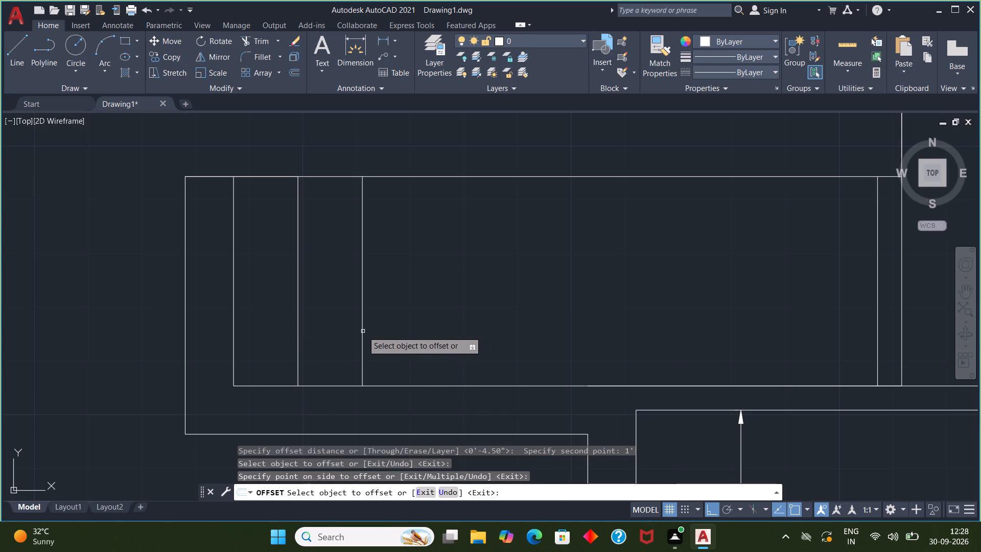
click(363, 331)
click(384, 329)
click(426, 315)
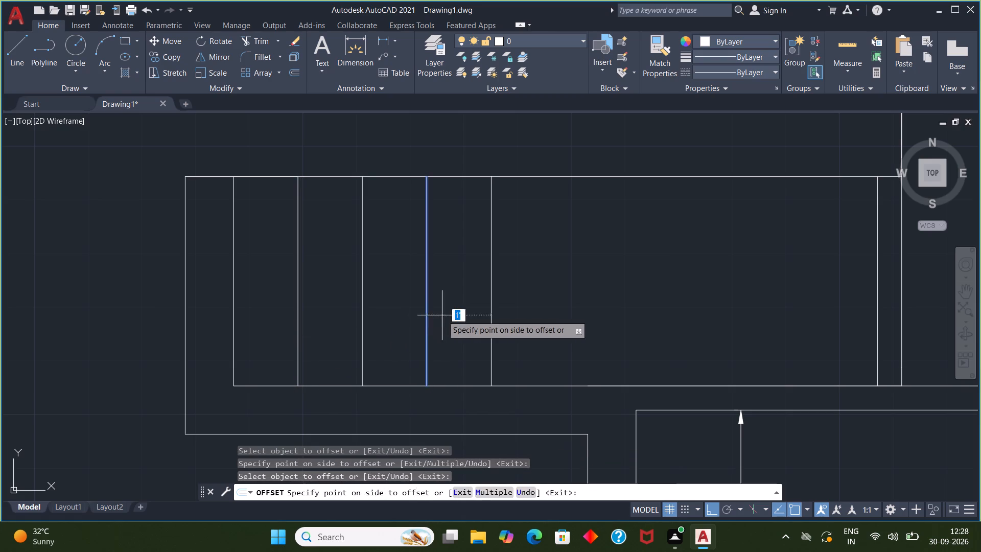
click(446, 315)
click(494, 307)
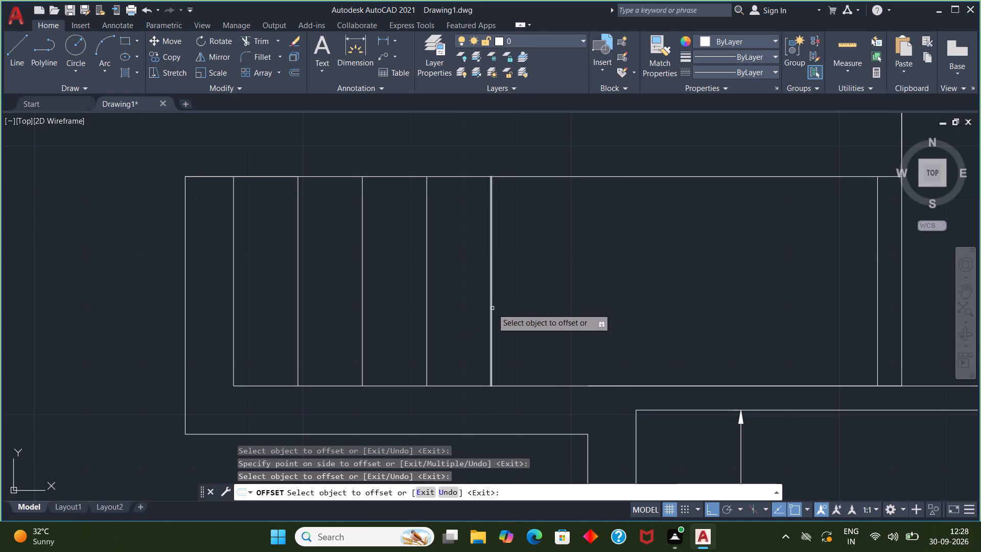
click(492, 308)
click(499, 307)
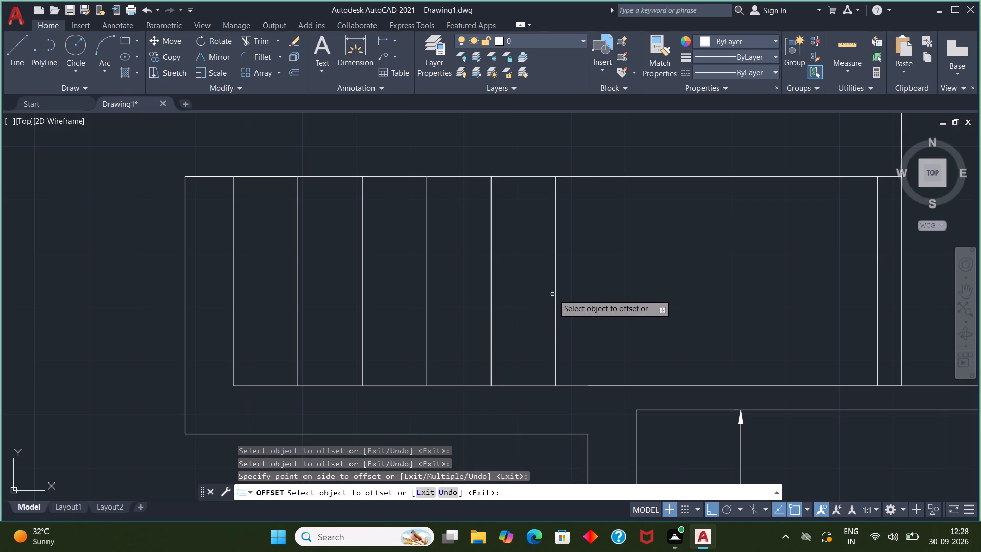
click(554, 292)
click(572, 286)
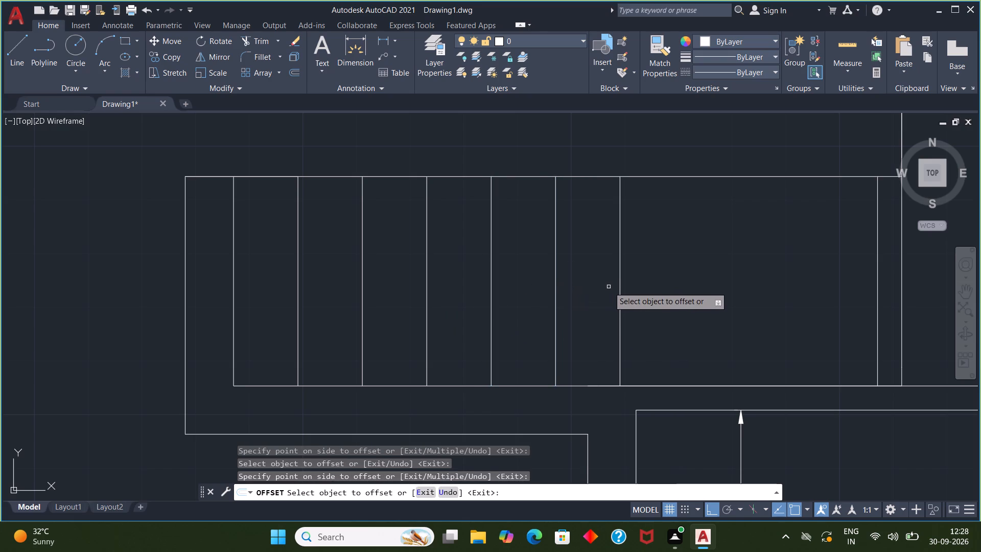
scroll(616, 296, down, 3)
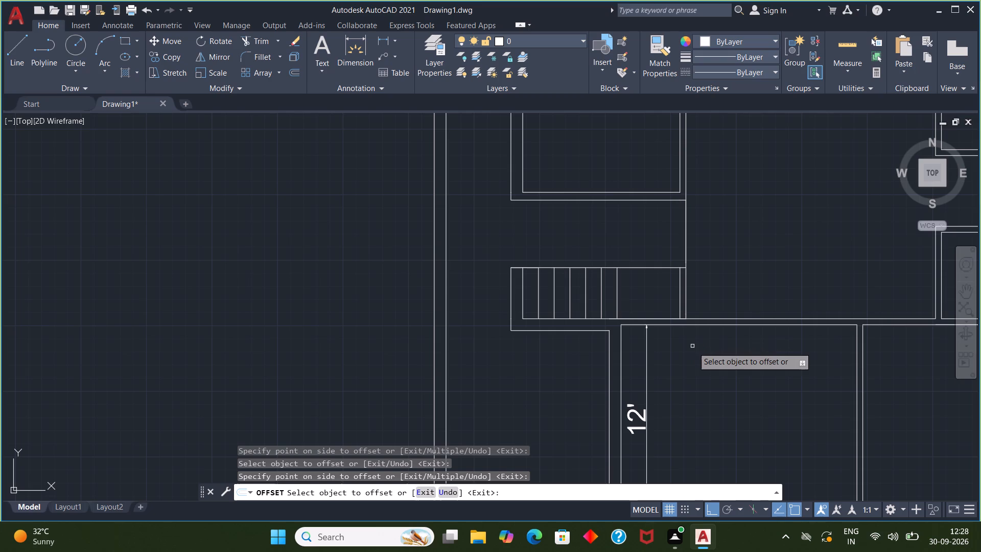
click(618, 289)
click(645, 291)
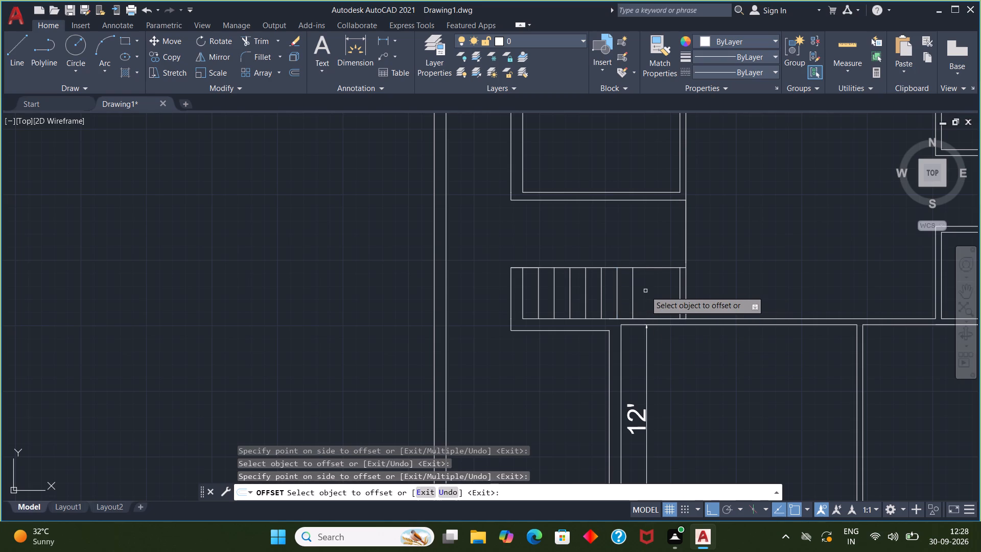
key(Escape)
Draw a vertical line from the outer southwest corner of the room north of the stair down to the stair's outer northwest corner.
scroll(670, 291, down, 1)
middle_drag(704, 289, 687, 259)
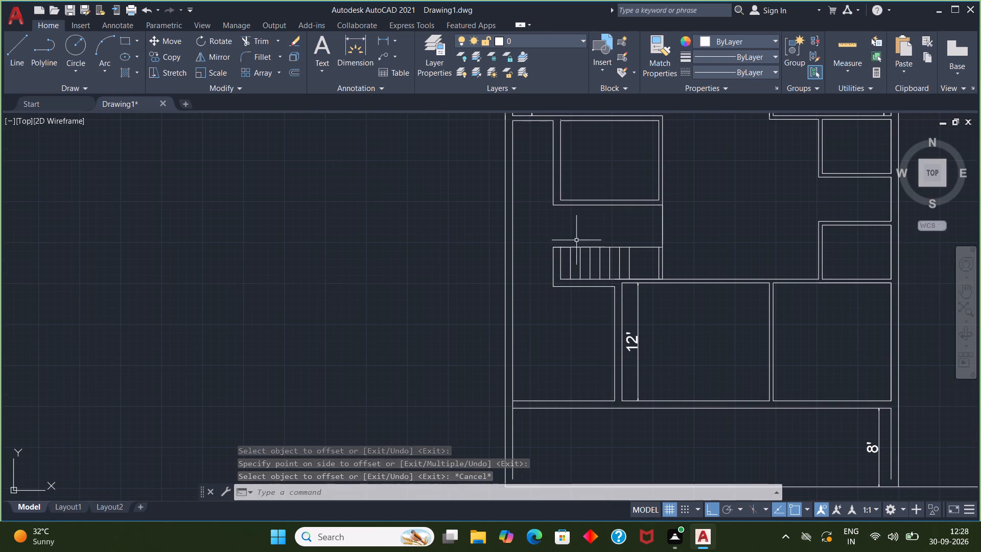
key(l)
key(Return)
scroll(529, 238, up, 3)
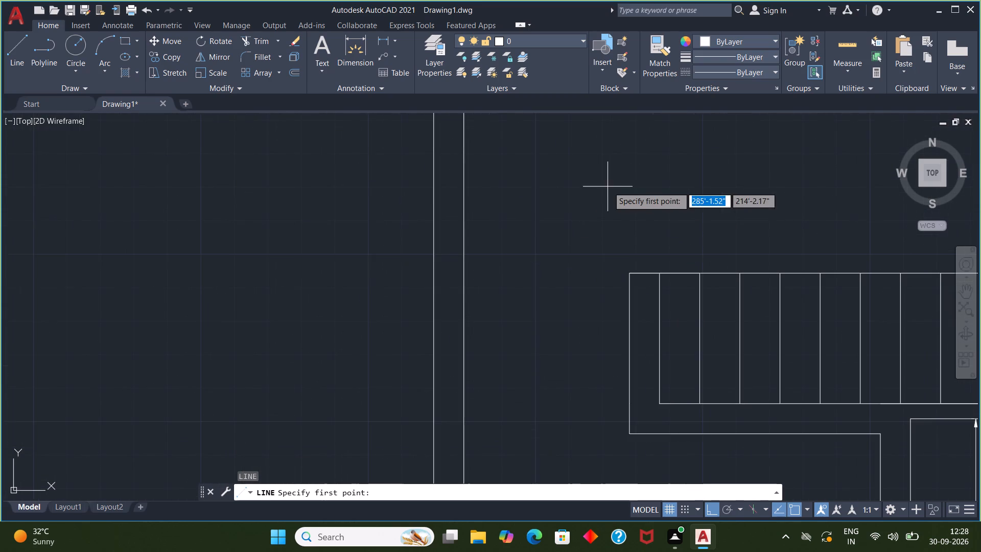
scroll(608, 186, down, 2)
click(620, 151)
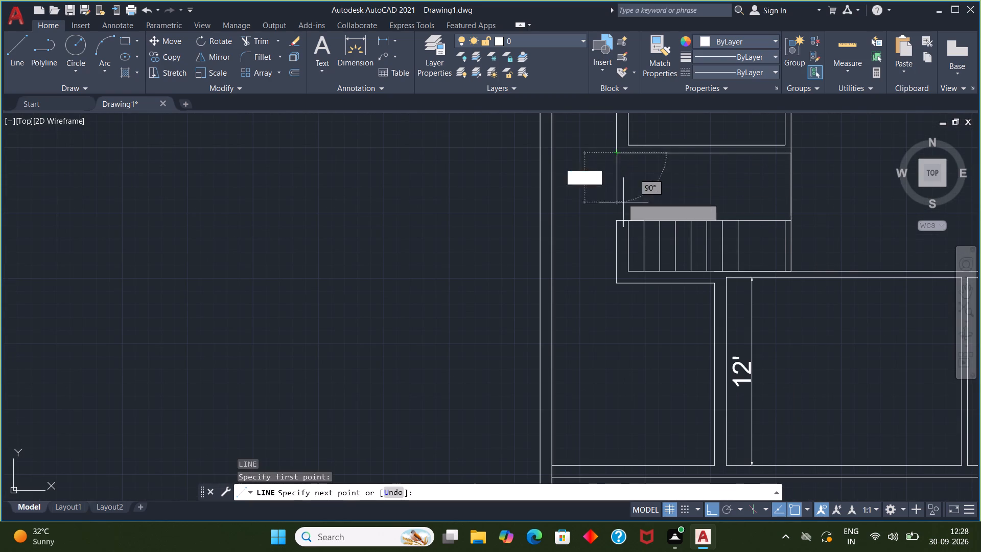
click(615, 221)
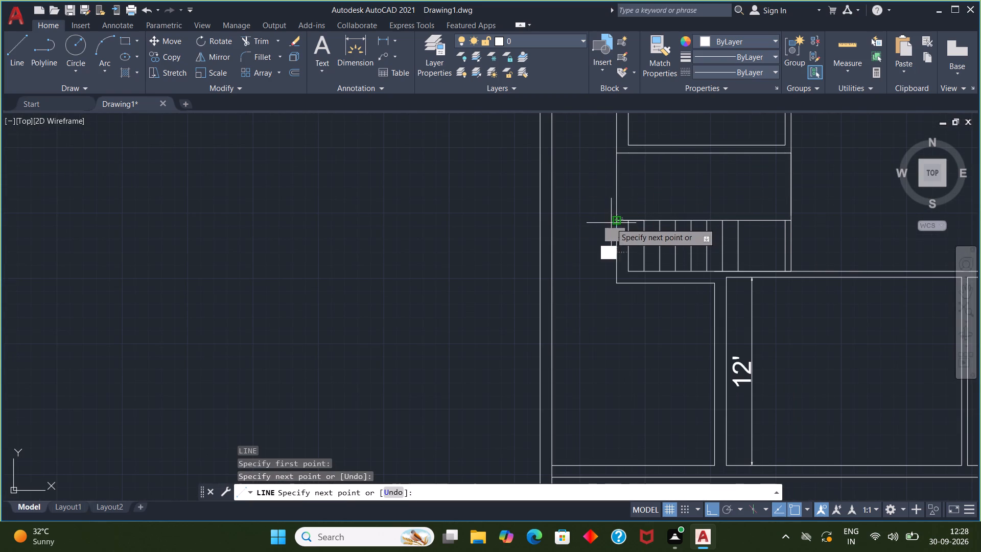
key(Escape)
Review the floor plan around the stair, the southern rooms and the 8' deep strip along the south side.
scroll(861, 325, down, 1)
middle_drag(862, 327, 709, 376)
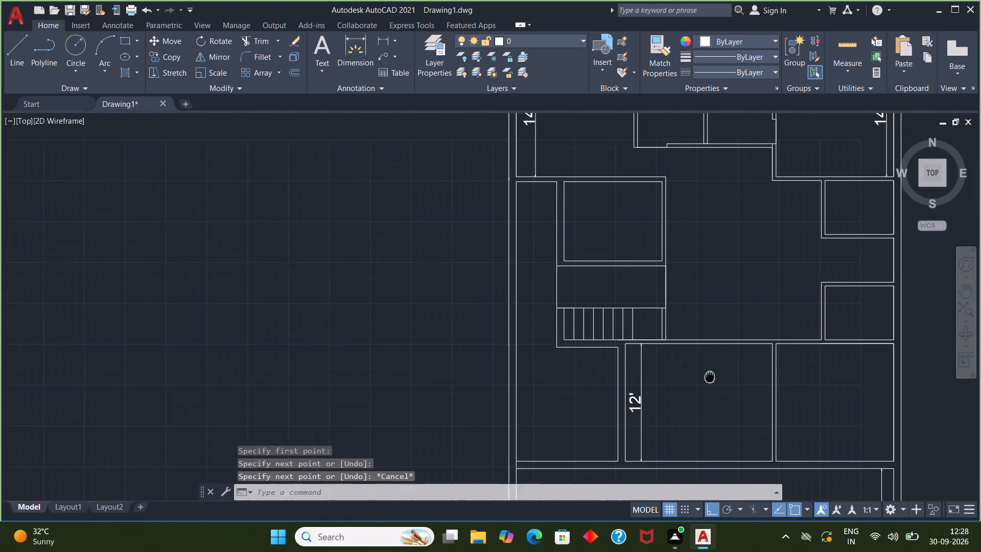
middle_drag(709, 376, 704, 379)
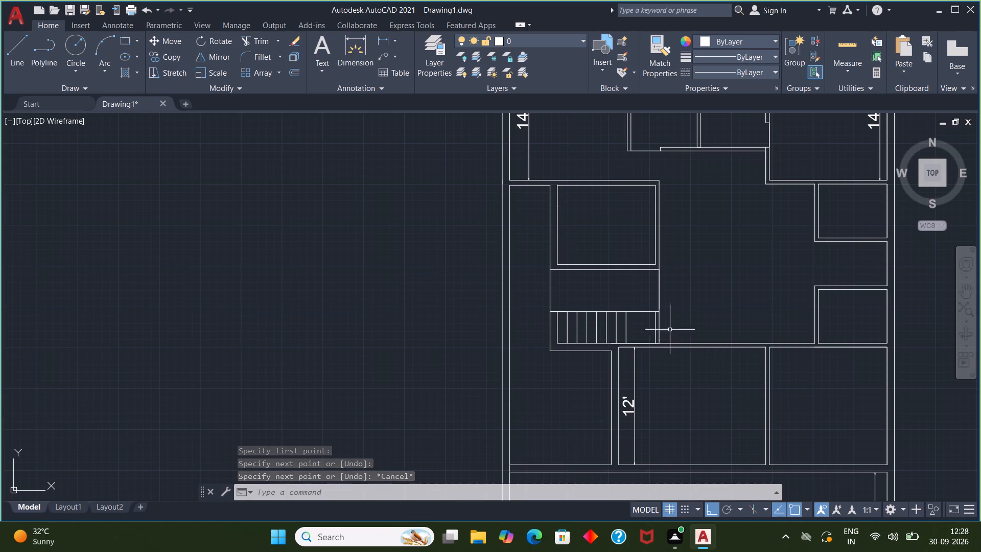
middle_drag(692, 373, 636, 254)
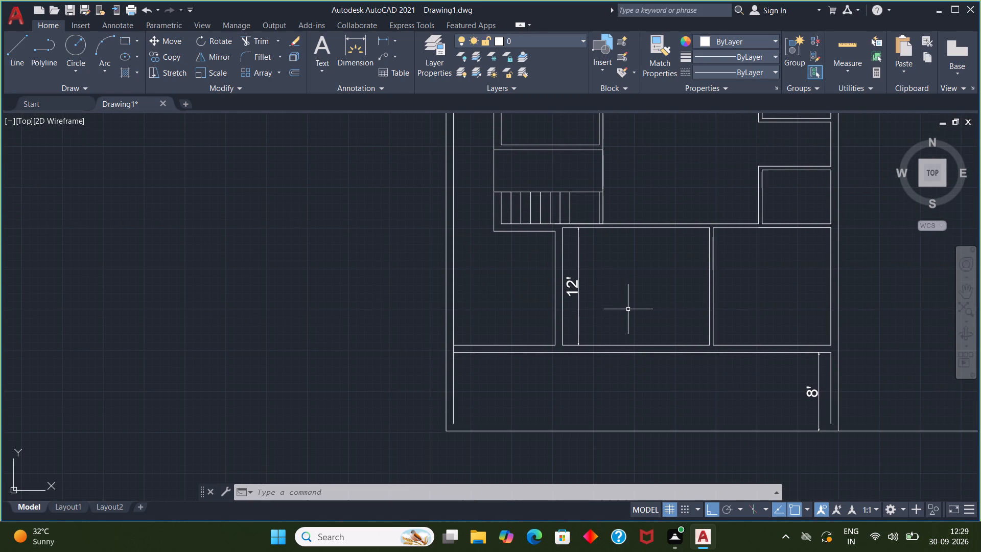
scroll(632, 302, down, 1)
middle_drag(630, 335, 613, 374)
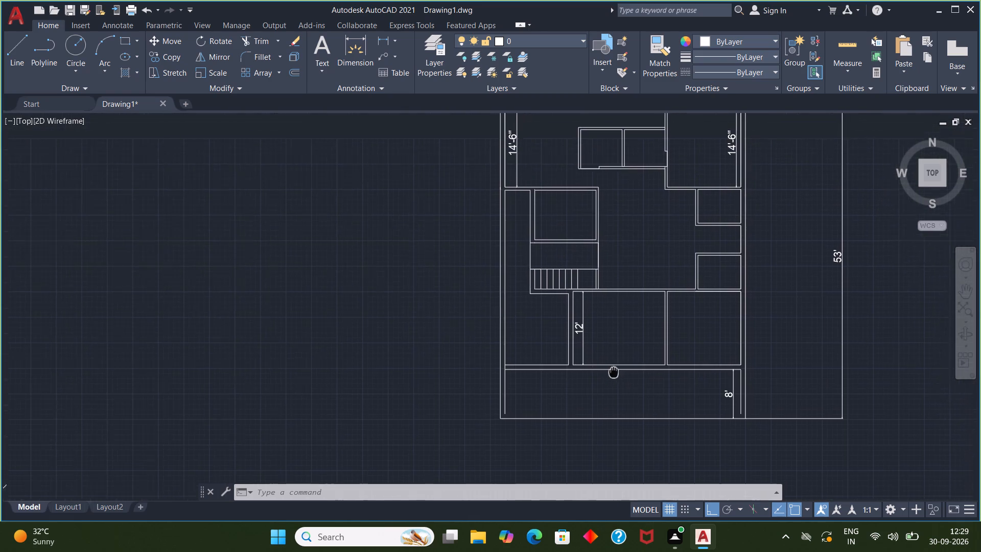
middle_drag(613, 374, 580, 392)
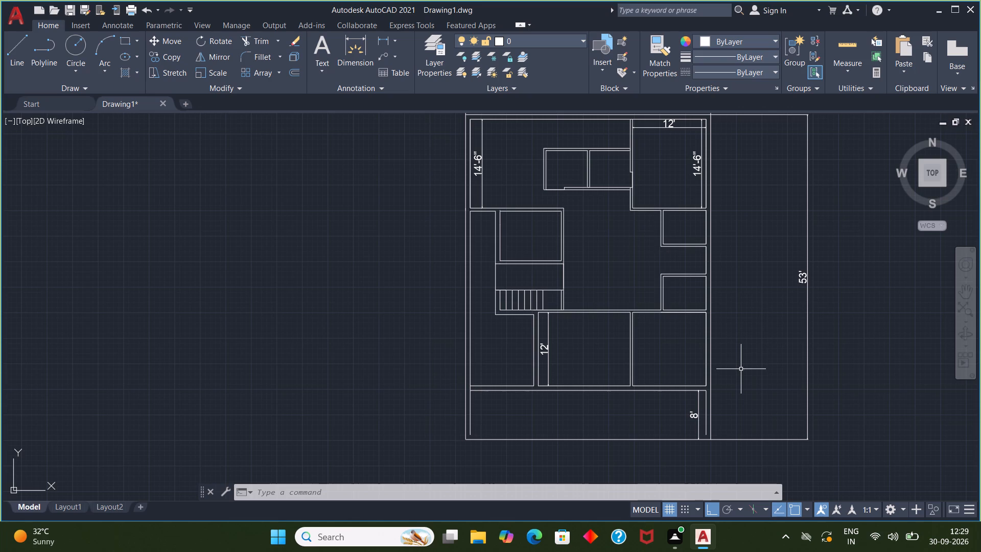
middle_drag(741, 370, 729, 317)
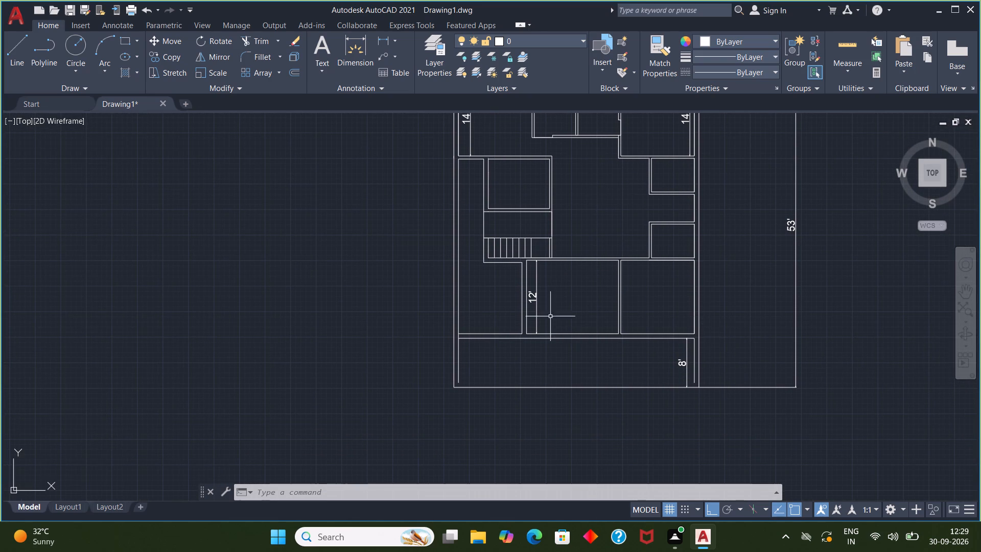
middle_drag(556, 300, 630, 316)
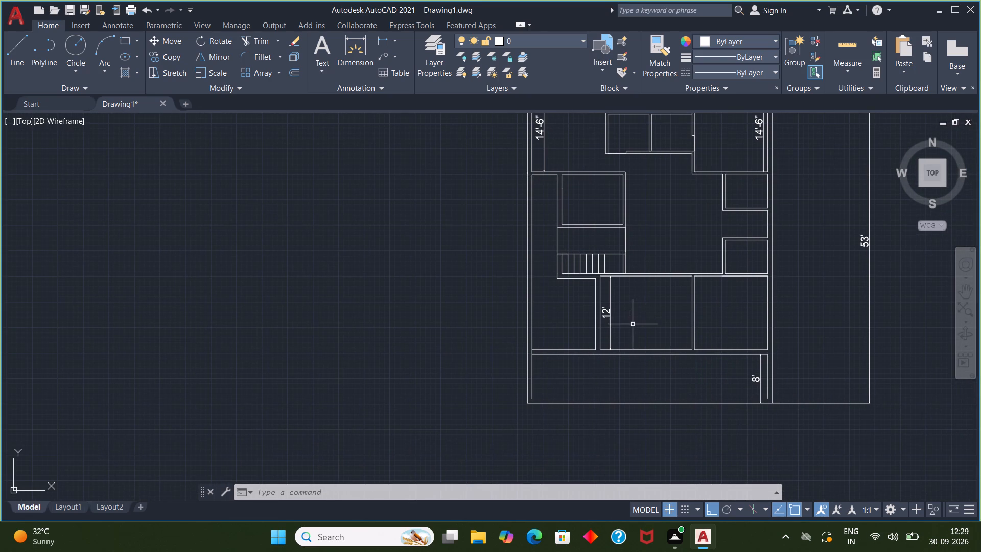
Draw a vertical line south from the west room's outer west wall line, crossing both south wall lines.
scroll(624, 350, up, 2)
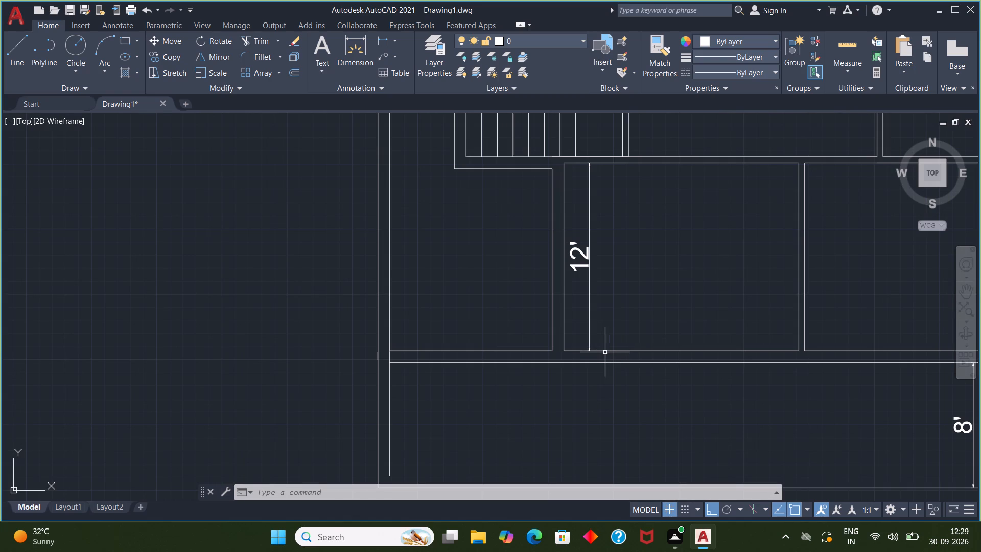
key(l)
key(Return)
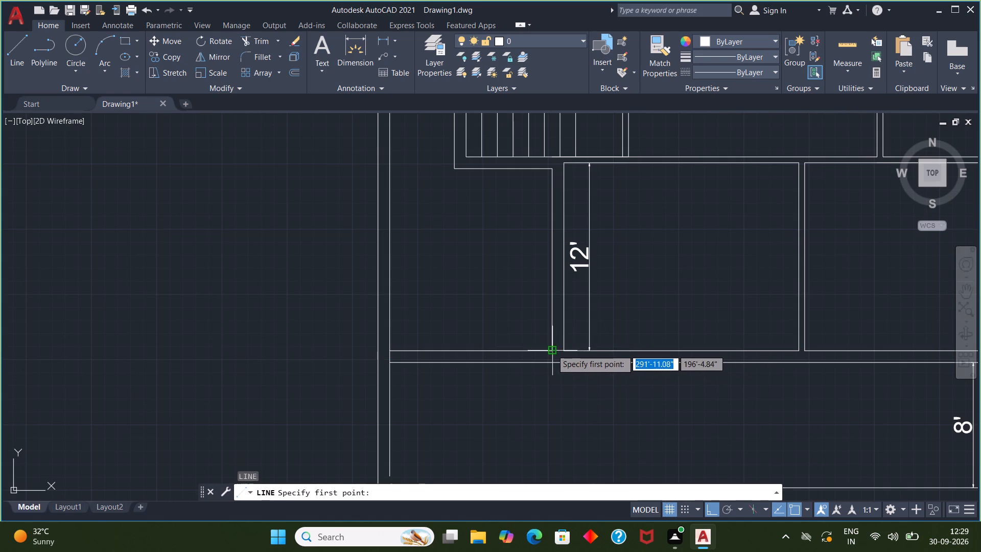
click(552, 349)
click(561, 402)
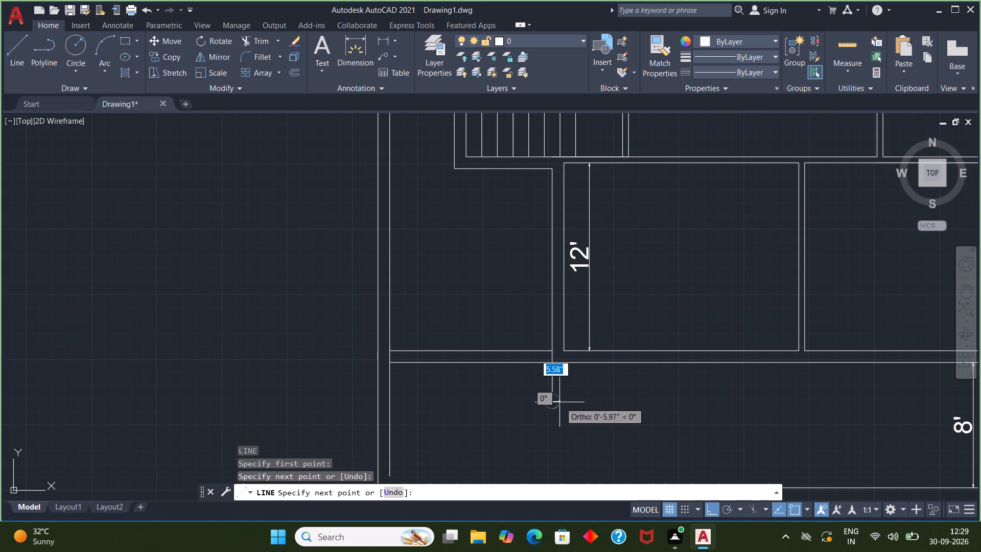
key(Escape)
Trim both south wall lines west of the new vertical line, plus its overhang below the outer south wall line.
scroll(573, 394, up, 2)
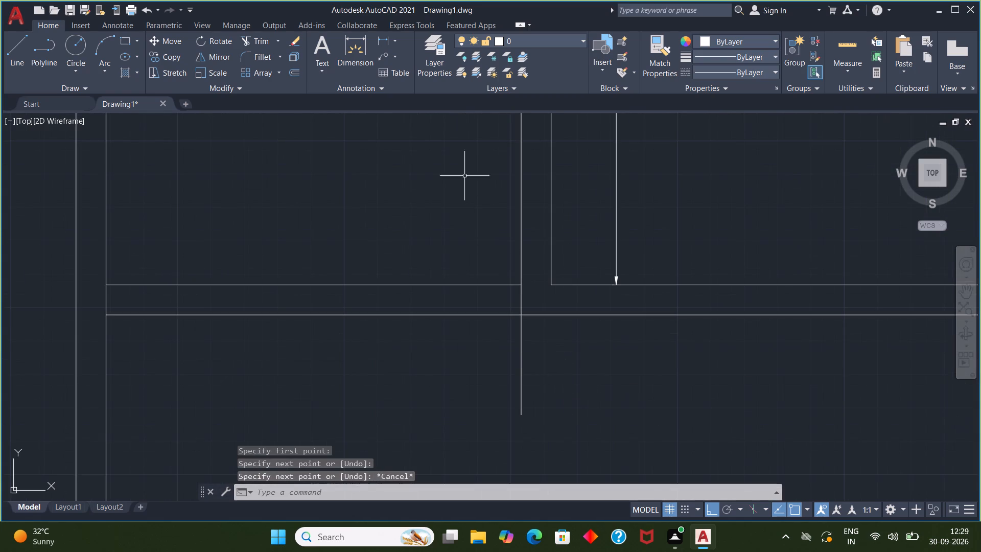
click(264, 41)
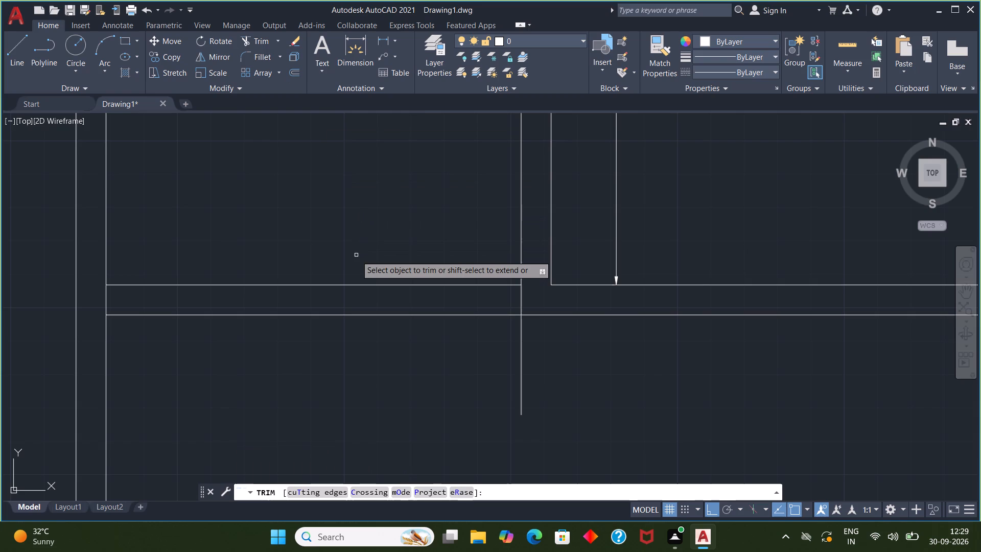
drag(356, 255, 356, 375)
scroll(411, 375, down, 1)
drag(398, 363, 553, 385)
key(Escape)
scroll(567, 377, down, 1)
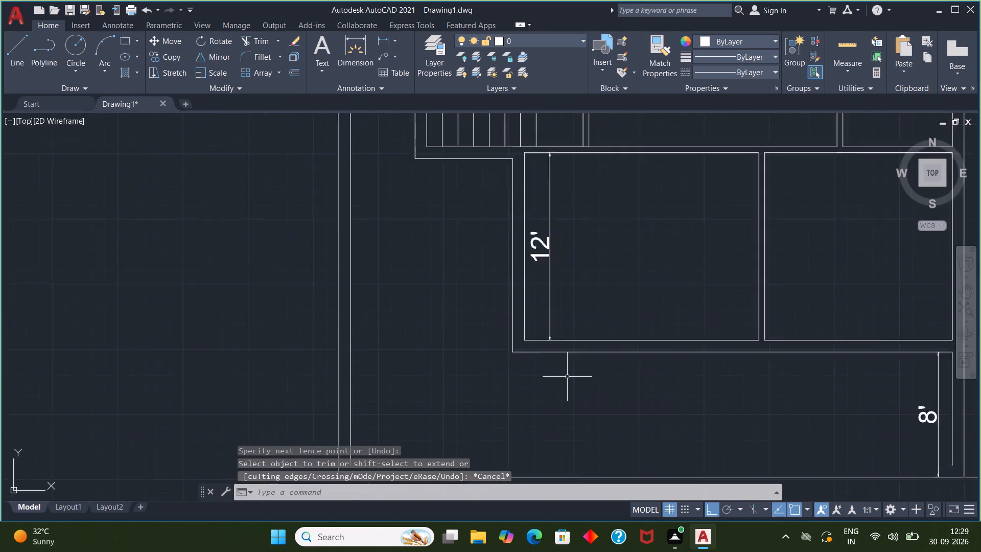
Draw a horizontal line west from the inner southwest corner of the 12' deep room, extending past its outer west wall line.
scroll(567, 377, down, 1)
middle_drag(608, 400, 573, 364)
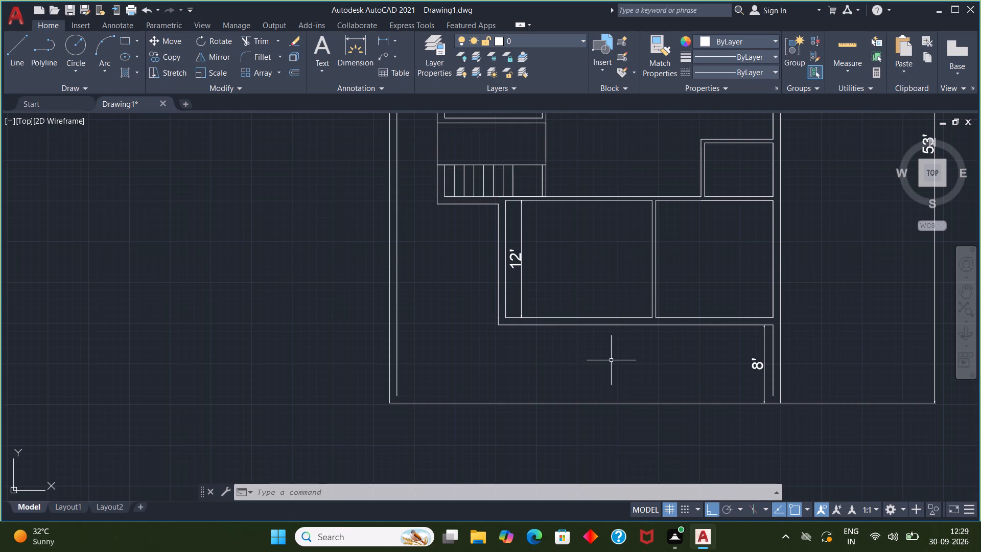
middle_drag(612, 360, 559, 404)
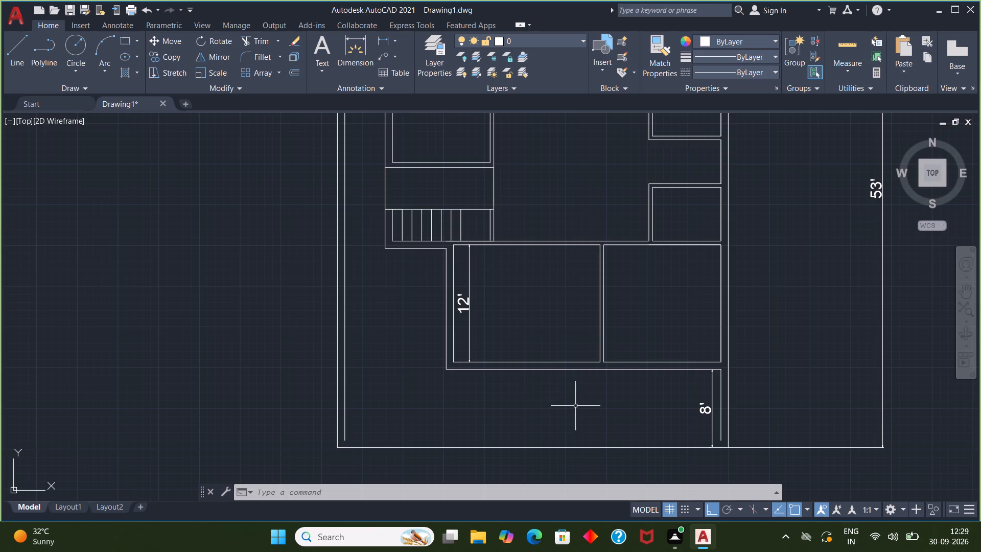
scroll(482, 420, up, 1)
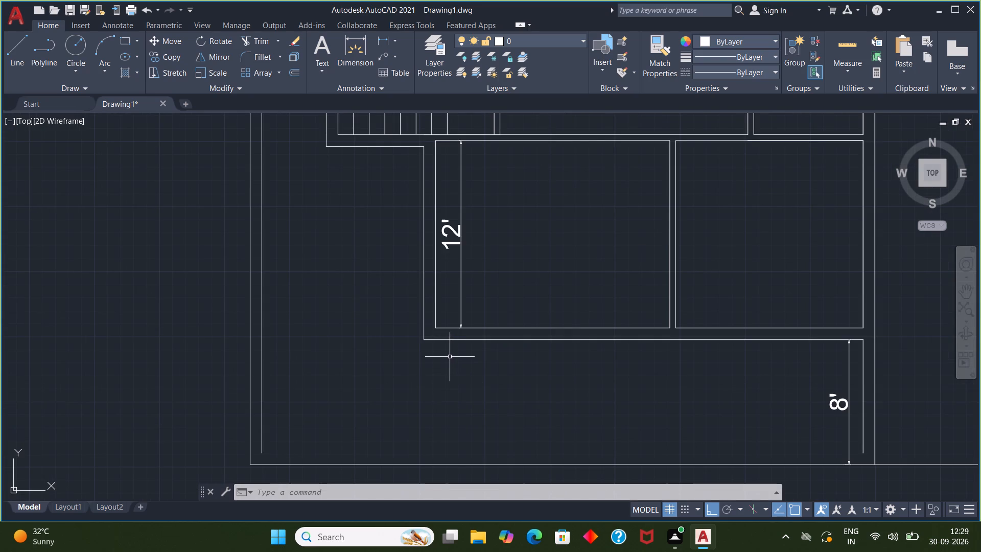
key(l)
key(Return)
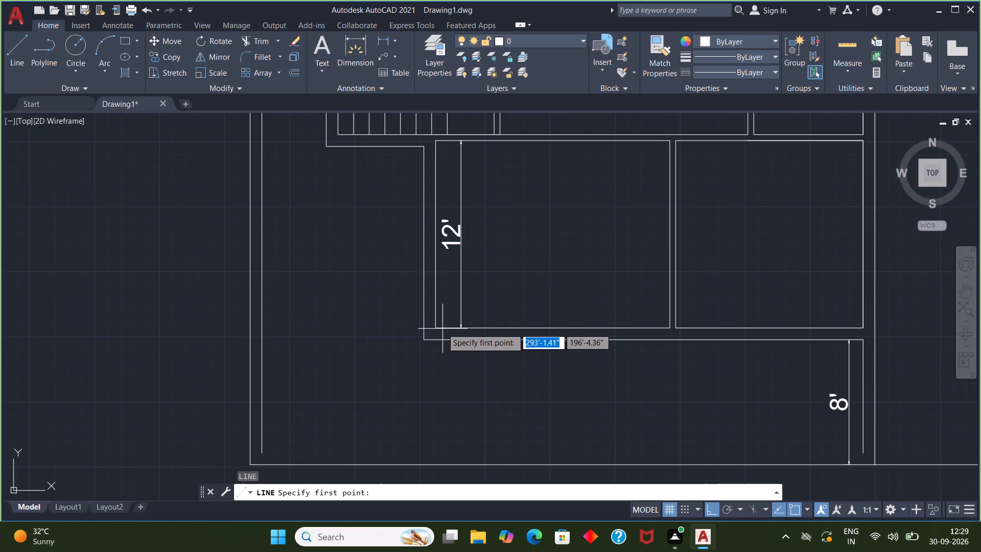
click(436, 326)
click(341, 332)
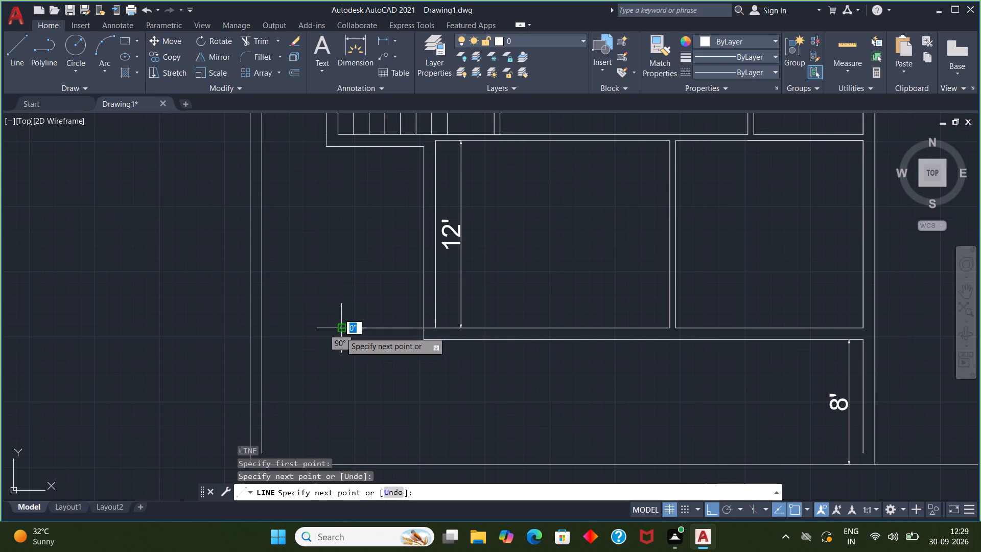
key(Escape)
Draw a 3' line north along the outer west wall from the horizontal line, continuing with a short segment west.
key(l)
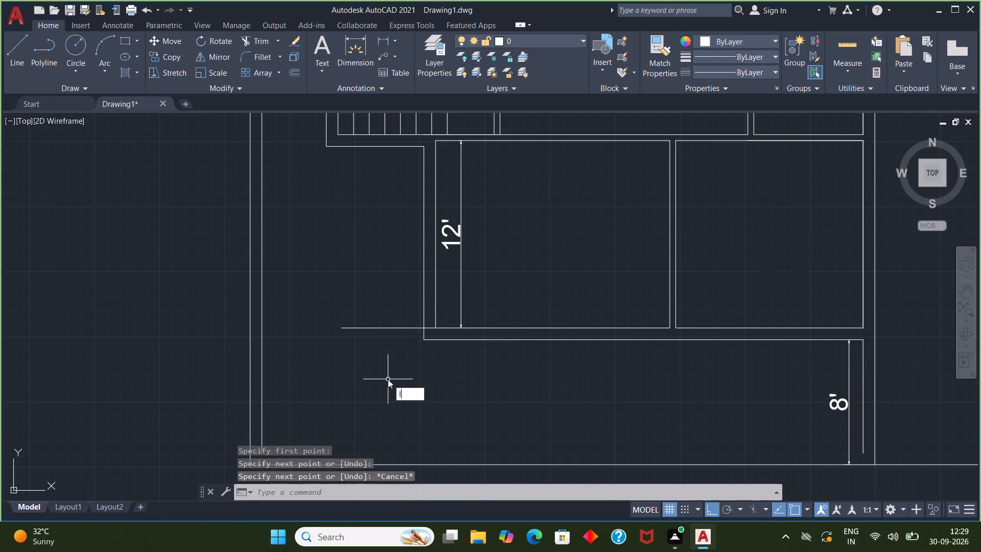
key(Return)
click(422, 326)
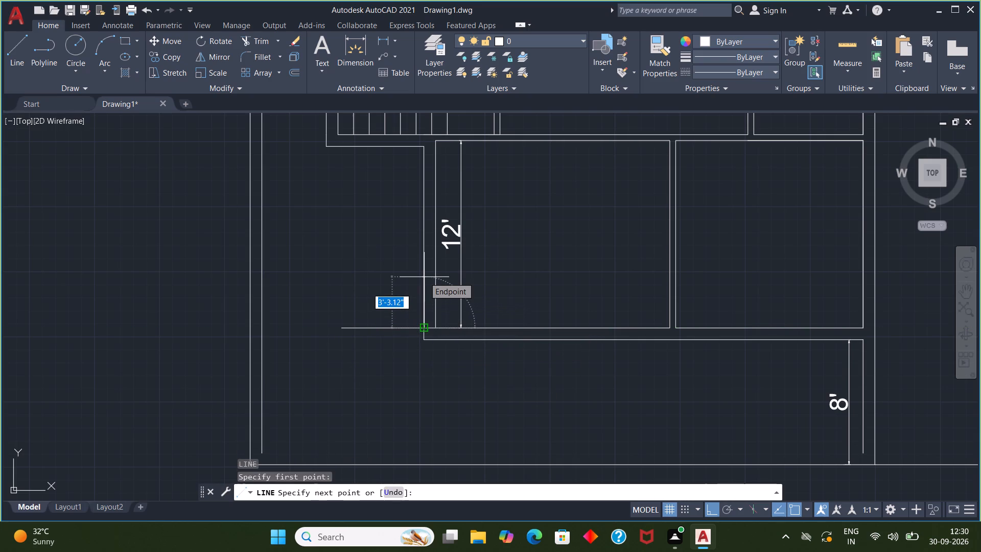
text(3')
key(Return)
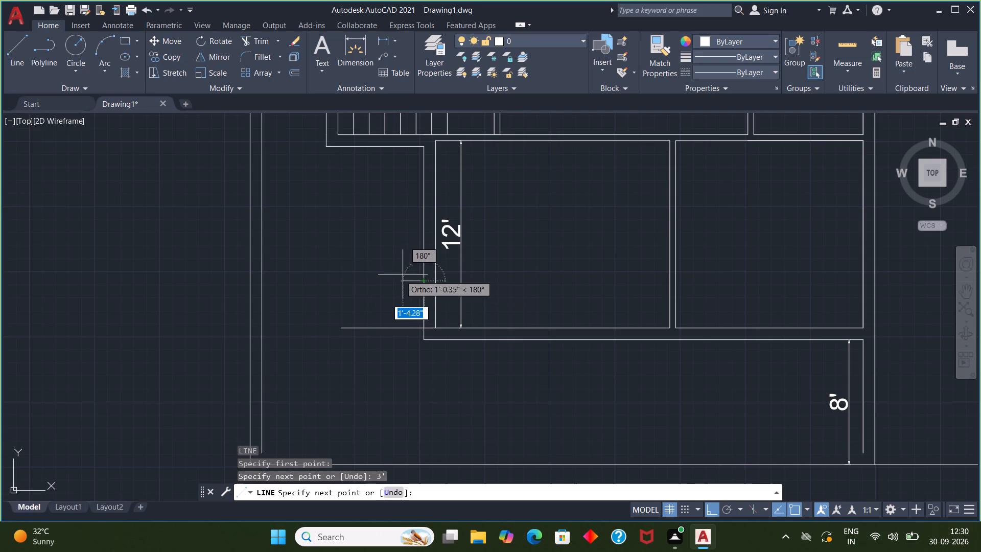
click(377, 279)
key(Escape)
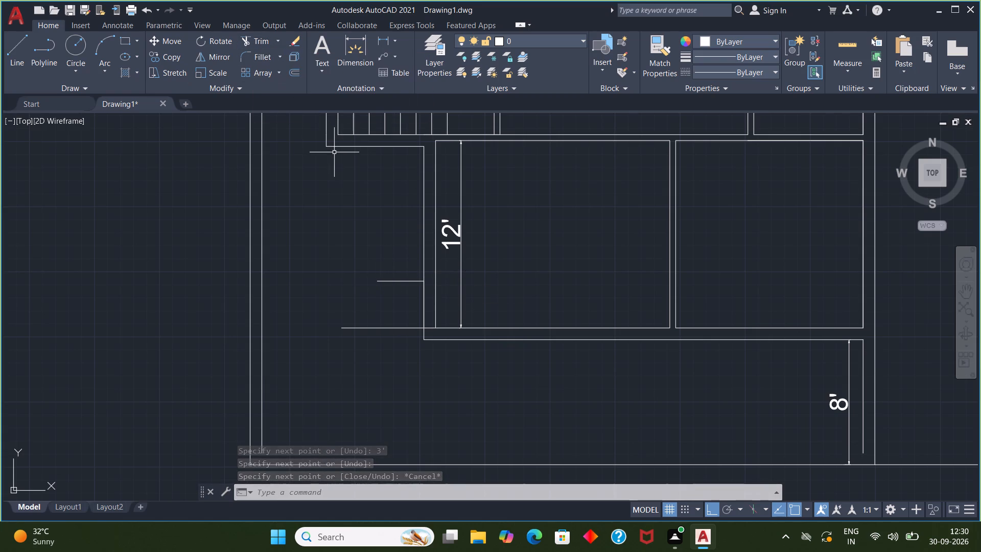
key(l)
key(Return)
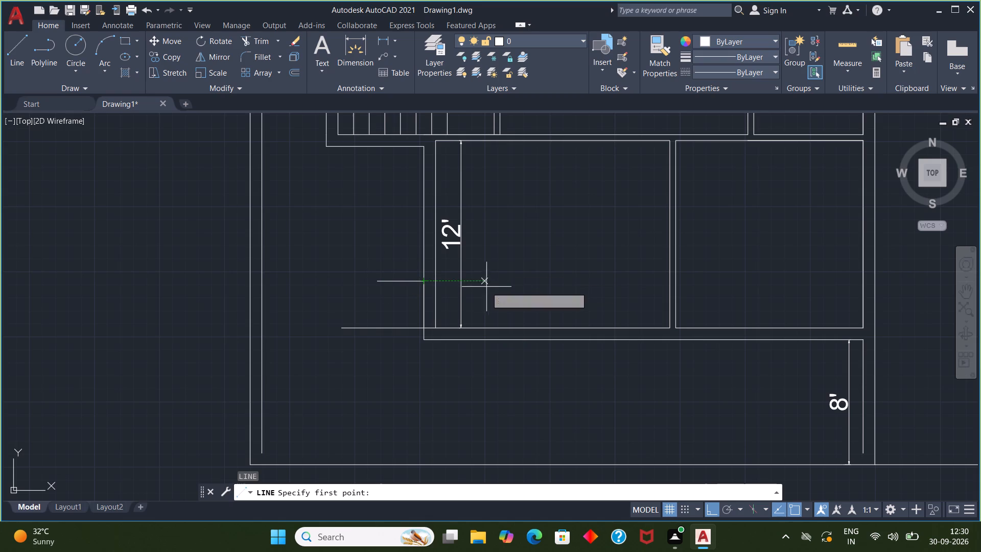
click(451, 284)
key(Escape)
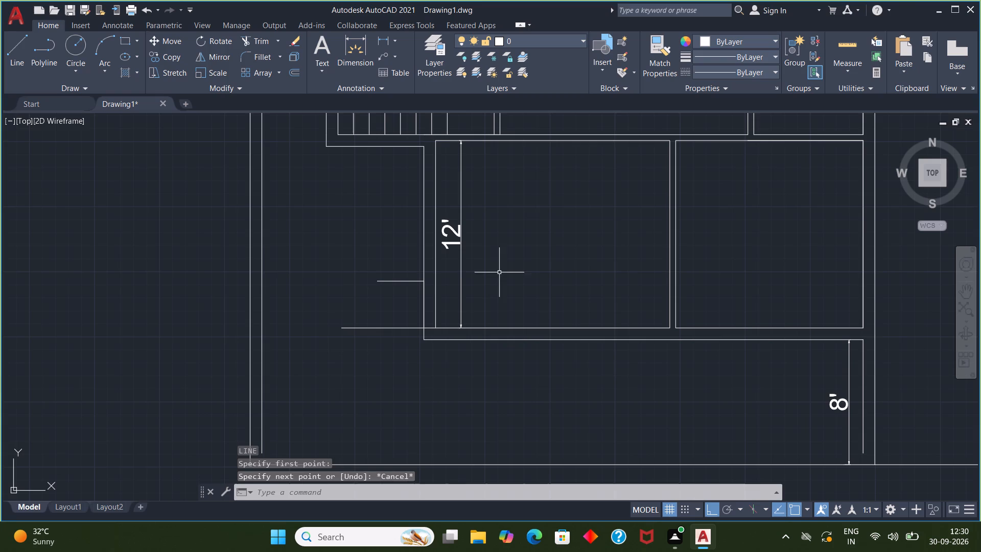
Draw a horizontal line east from the top of the 3' line, across the west wall into the 12' deep room.
key(l)
key(Return)
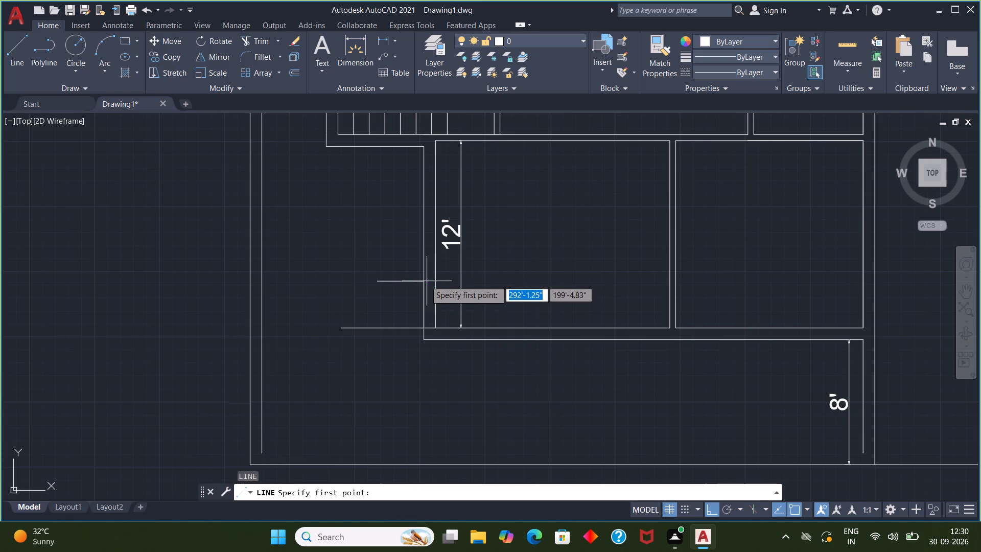
click(424, 279)
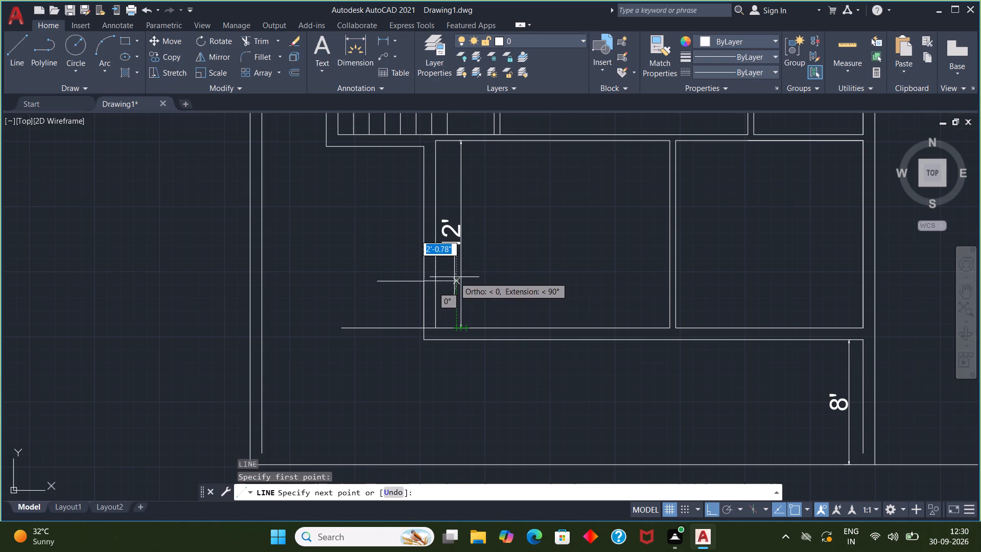
click(454, 277)
key(Escape)
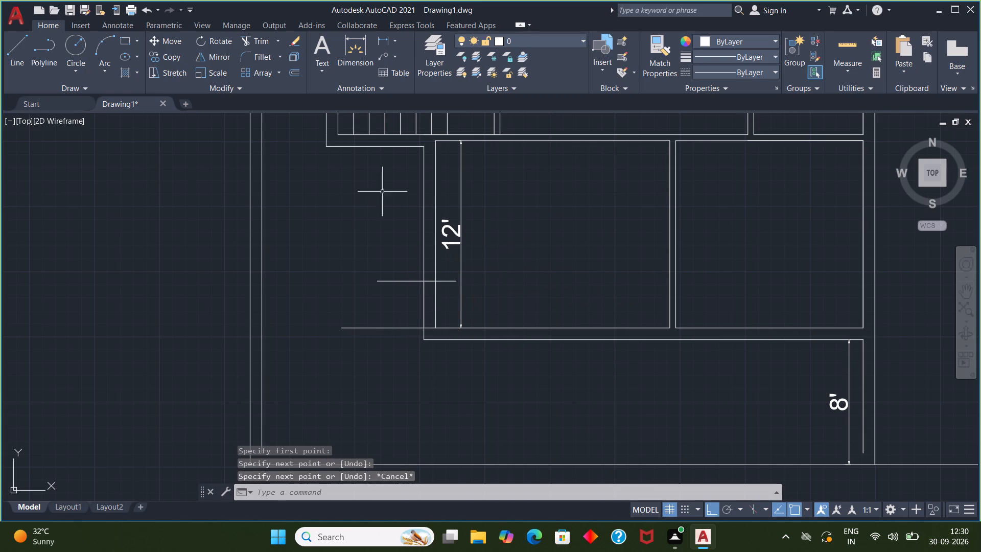
Trim the inner west wall line along the 3' opening and the horizontal lines' overhangs beyond both wall faces.
click(246, 38)
scroll(365, 247, up, 2)
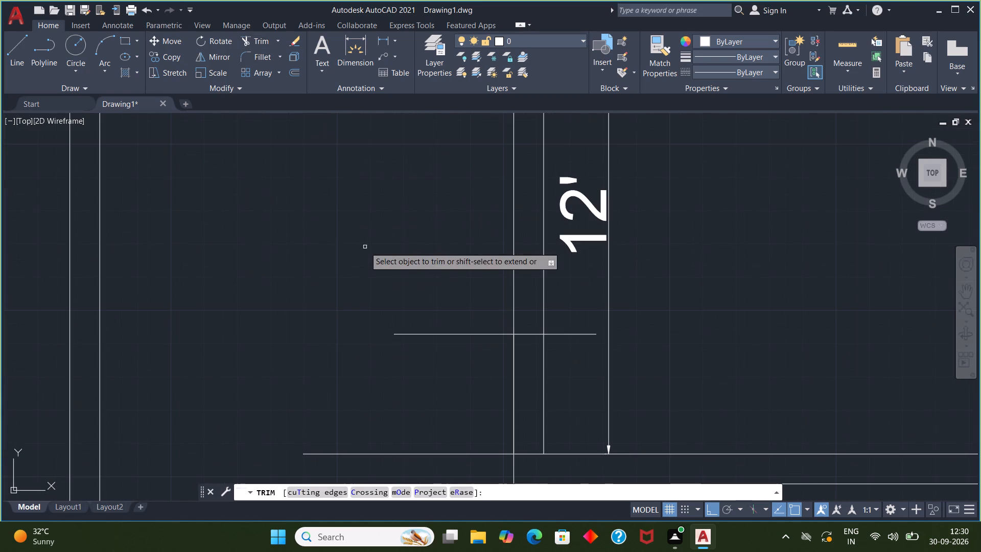
click(565, 335)
click(542, 382)
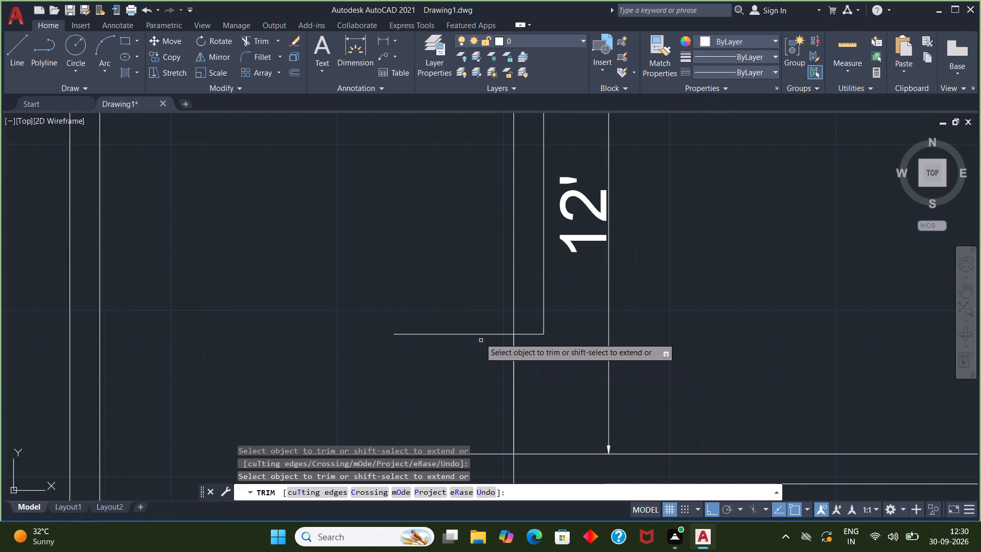
click(479, 334)
middle_drag(481, 359, 460, 273)
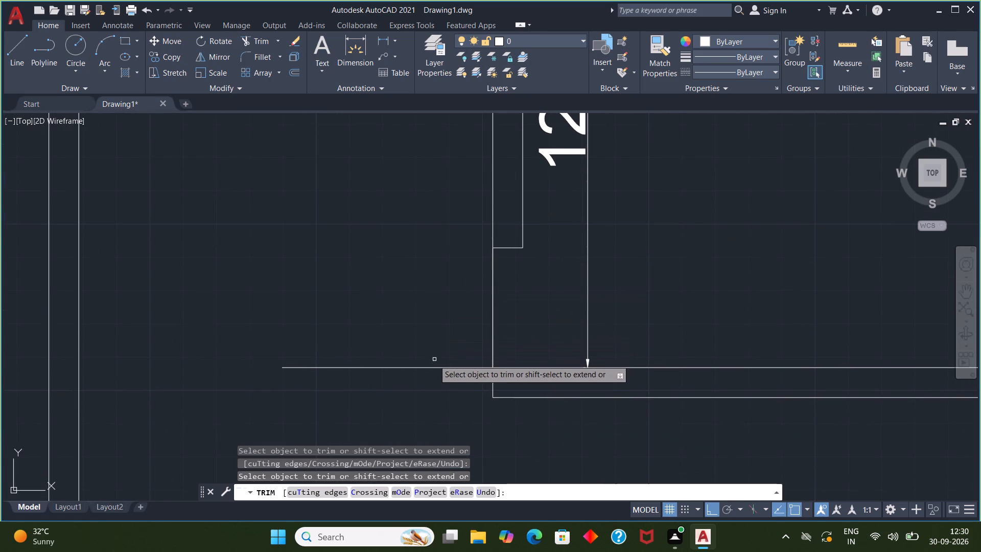
click(430, 368)
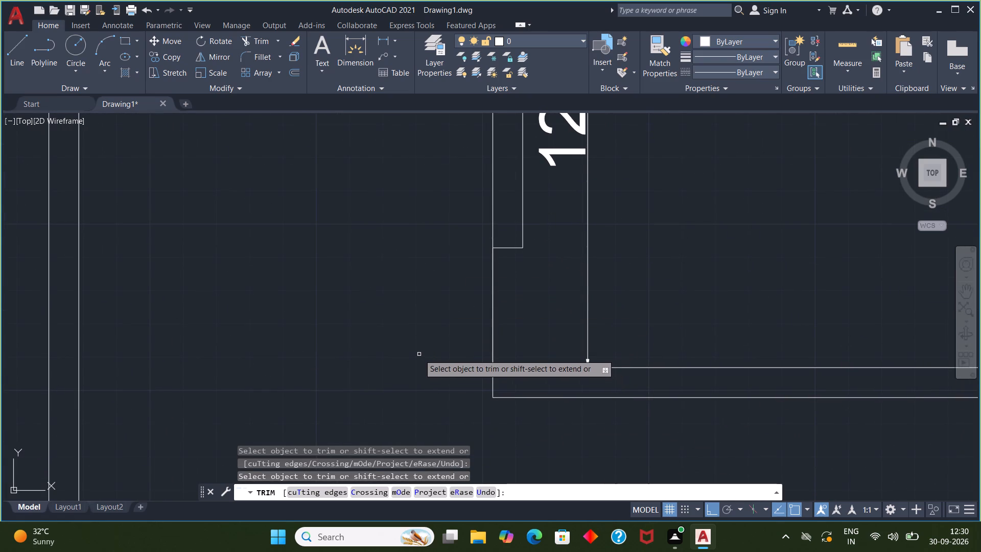
key(Escape)
Draw a 3'4" line east from the southeast room's inner northwest corner, continuing with a short segment north across the wall.
scroll(454, 334, down, 3)
middle_drag(546, 326, 535, 339)
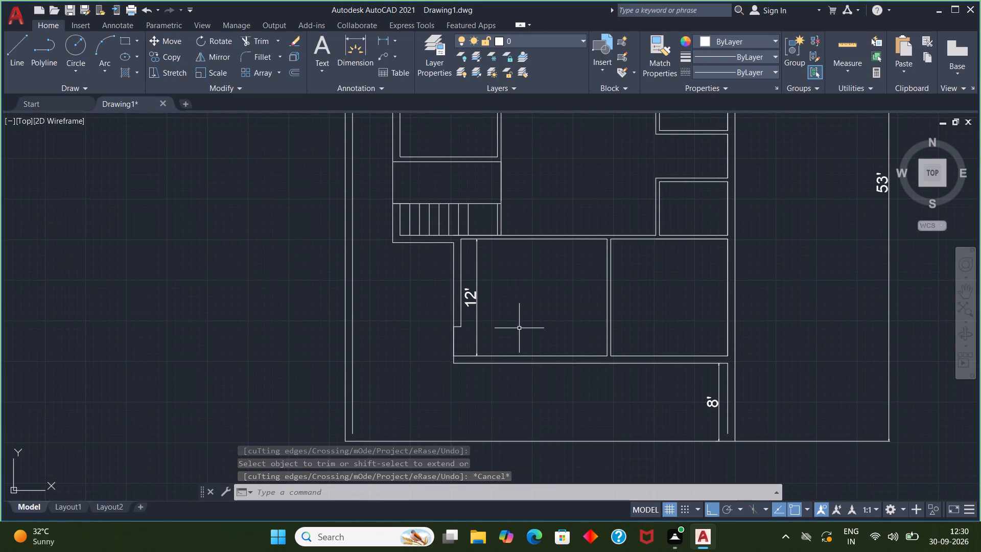
middle_drag(516, 326, 371, 362)
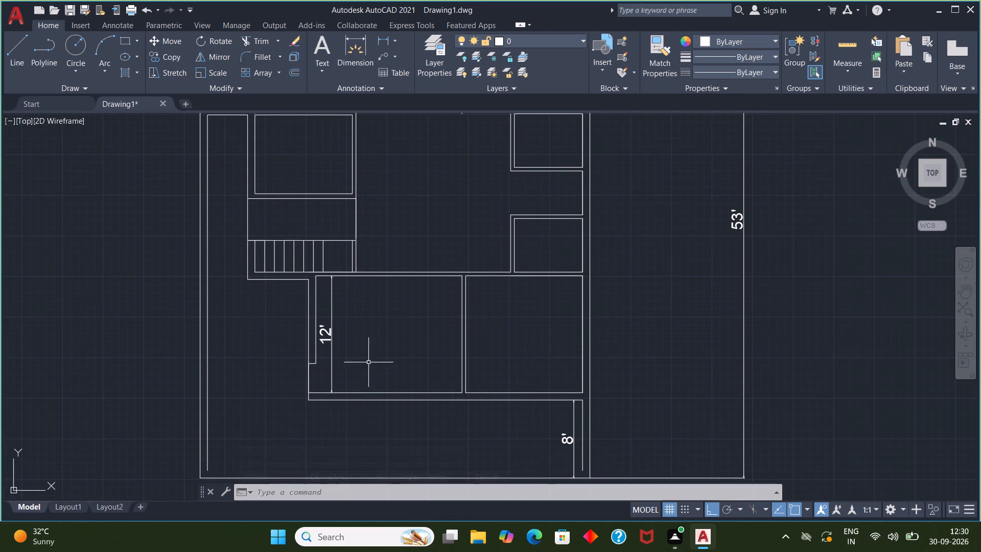
scroll(440, 334, up, 2)
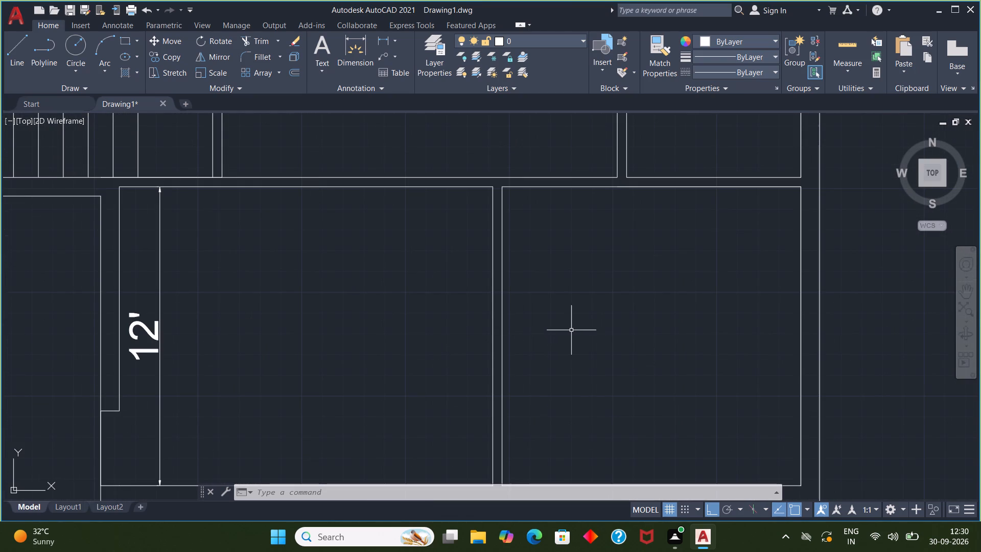
middle_drag(593, 323, 542, 361)
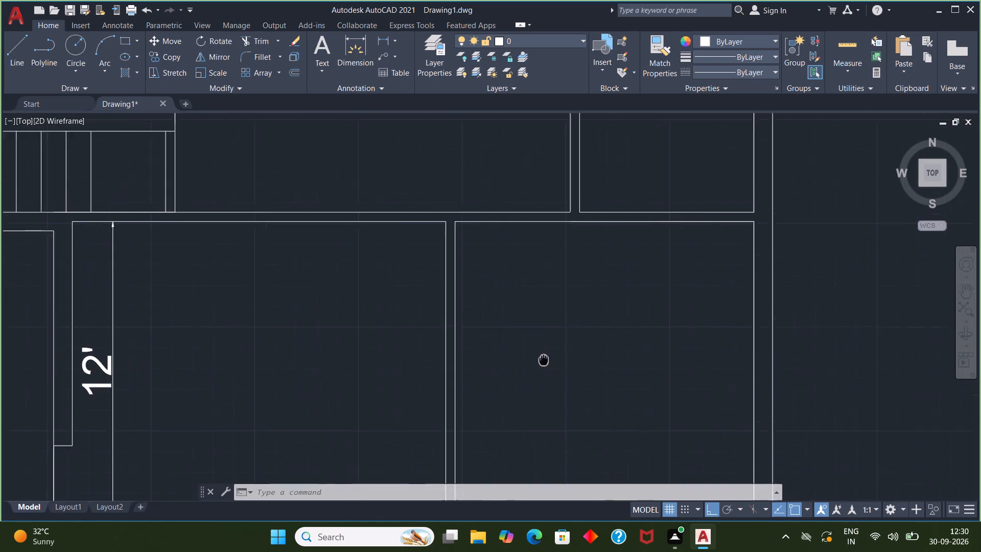
middle_drag(542, 361, 511, 383)
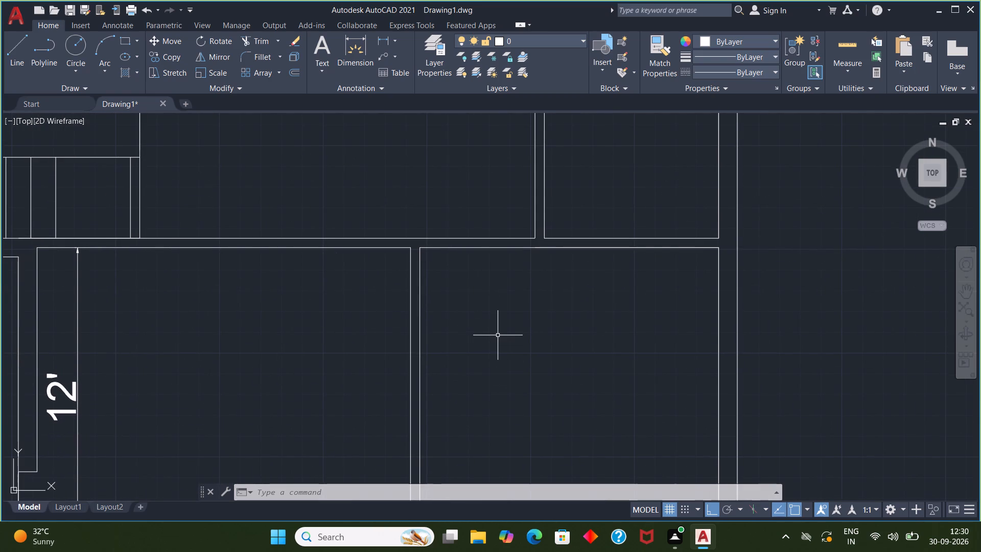
key(l)
key(Return)
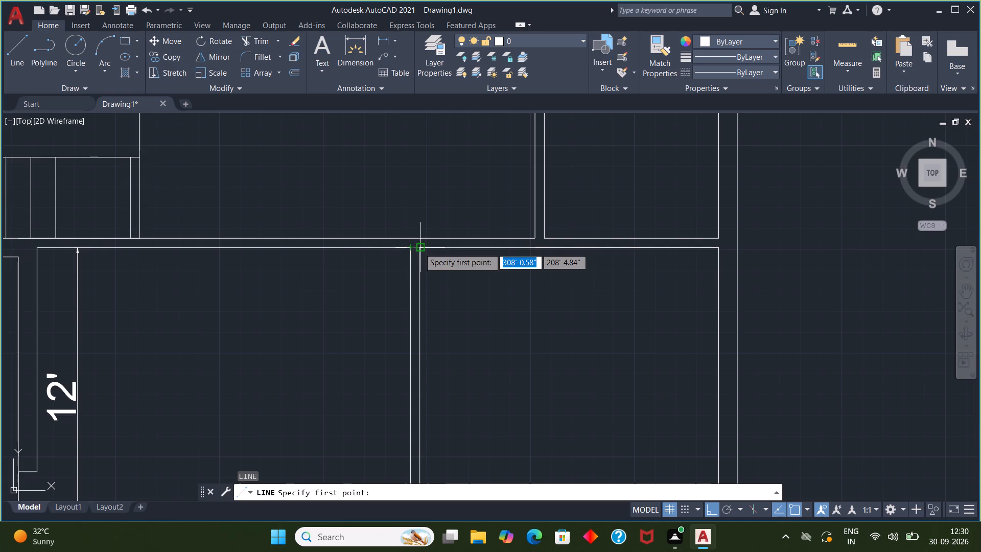
scroll(421, 245, up, 2)
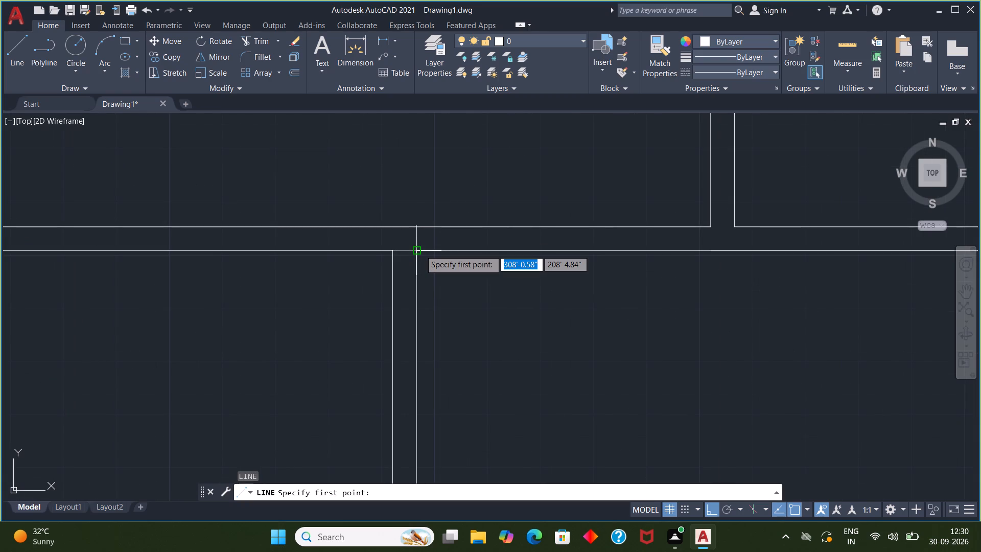
click(420, 248)
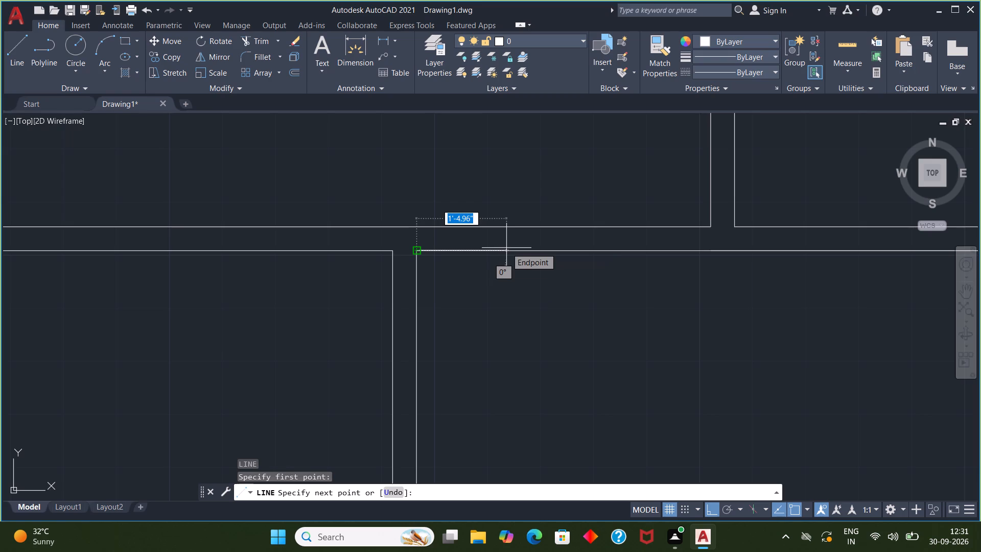
key(3)
key(apostrophe)
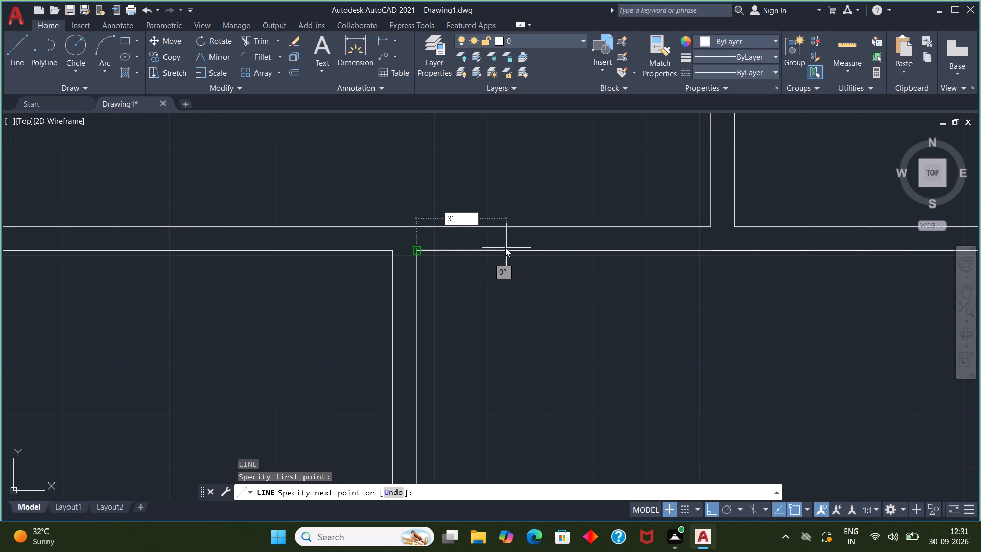
key(4)
key(shift+quotedbl)
key(Return)
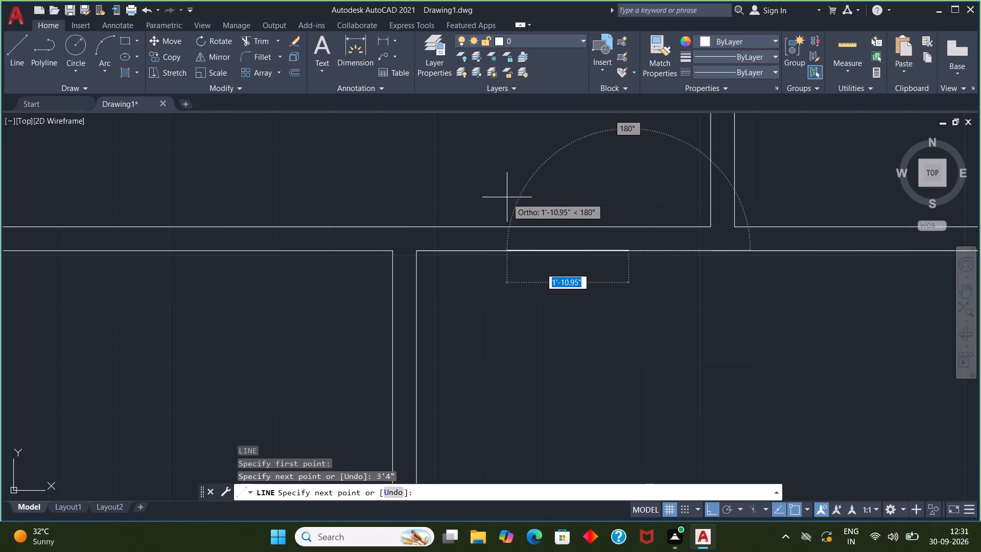
click(626, 210)
key(Escape)
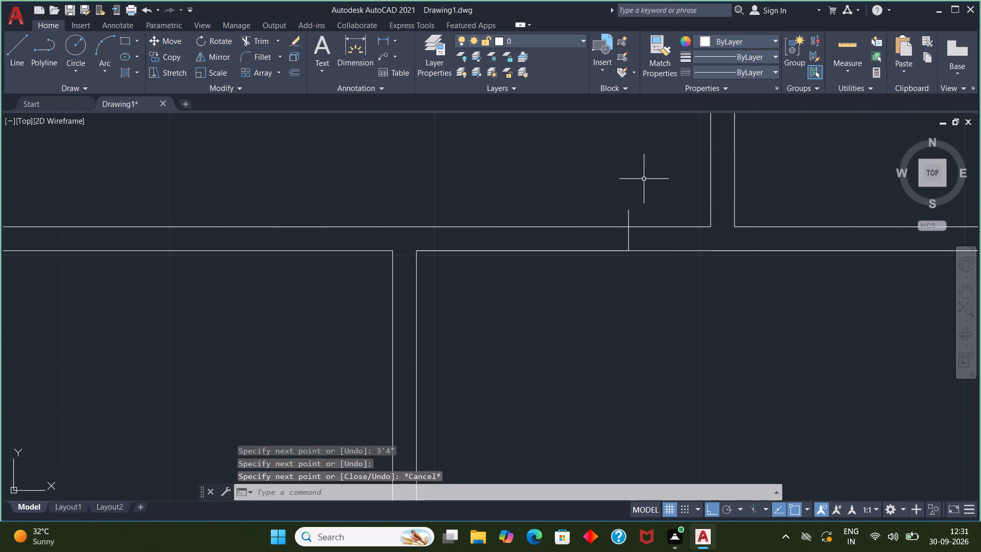
Draw a vertical line north from the southeast room's inner northwest corner, extending past the far face of its north wall.
click(266, 40)
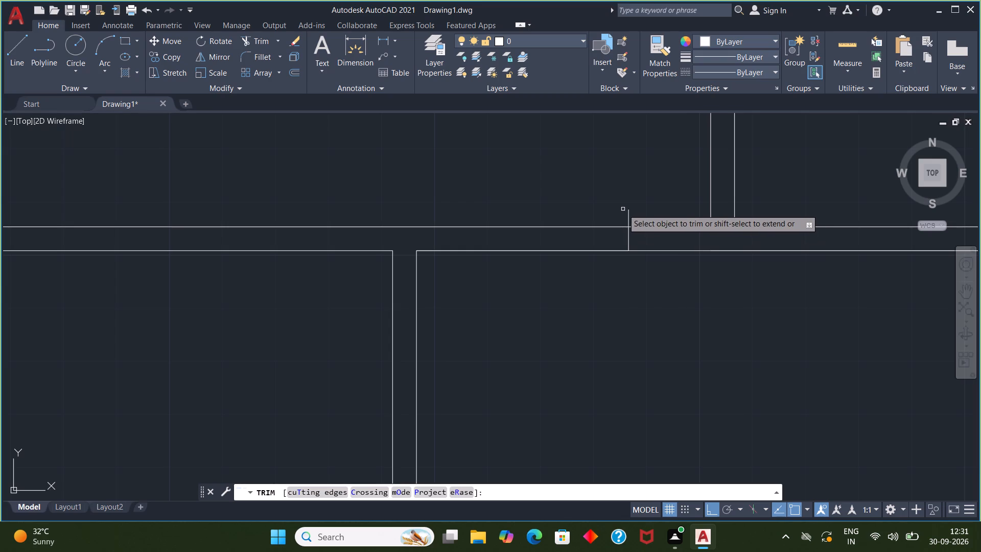
key(Escape)
key(l)
key(Return)
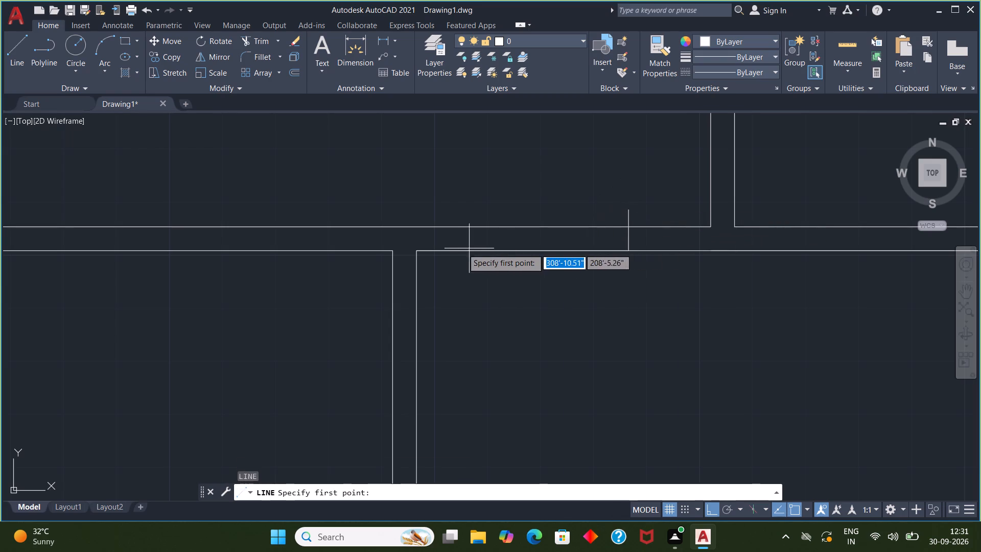
click(419, 251)
click(409, 194)
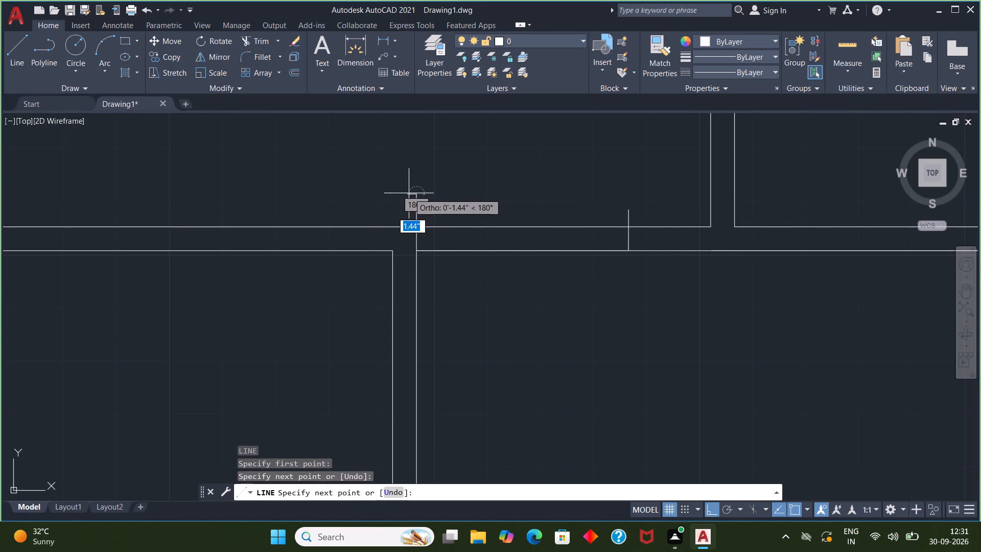
key(Escape)
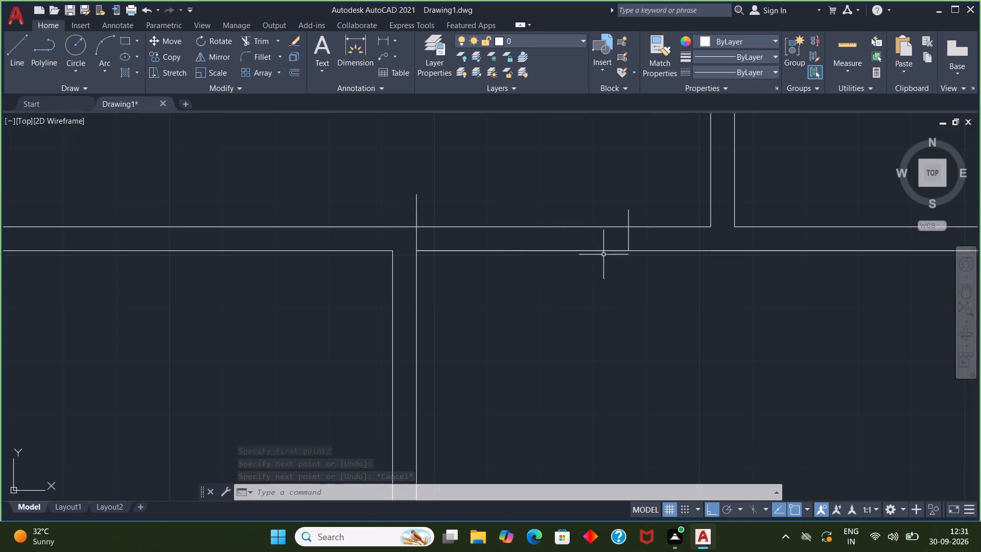
Trim the southeast room's inner north wall line along the 3'4" opening and both vertical lines' overhangs beyond the wall's north face.
click(260, 35)
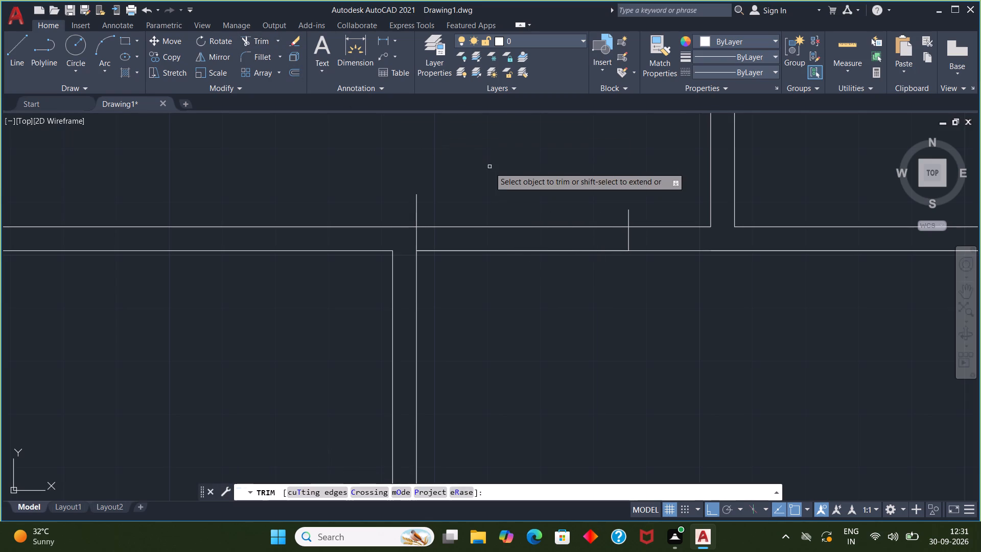
click(486, 249)
click(485, 252)
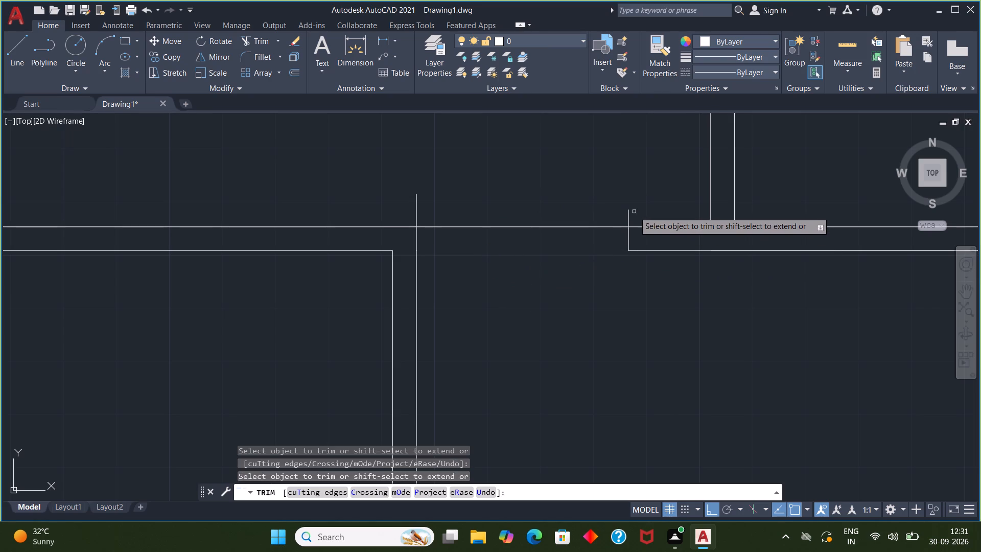
click(625, 211)
click(628, 218)
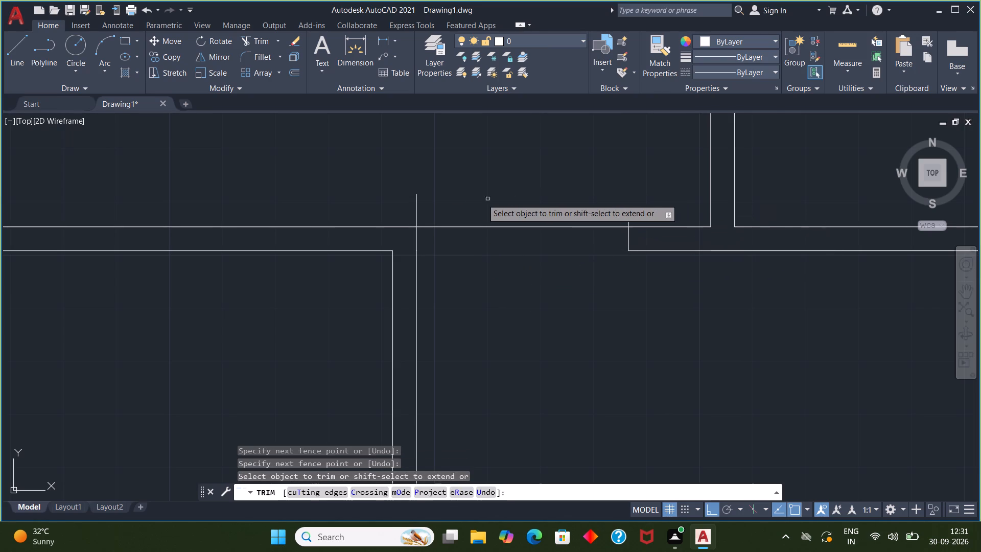
click(415, 198)
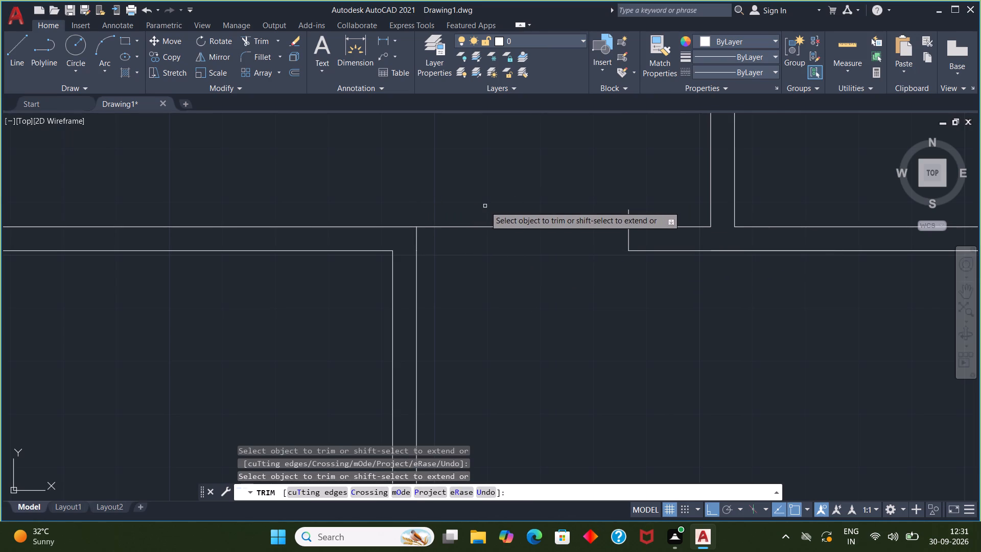
key(Escape)
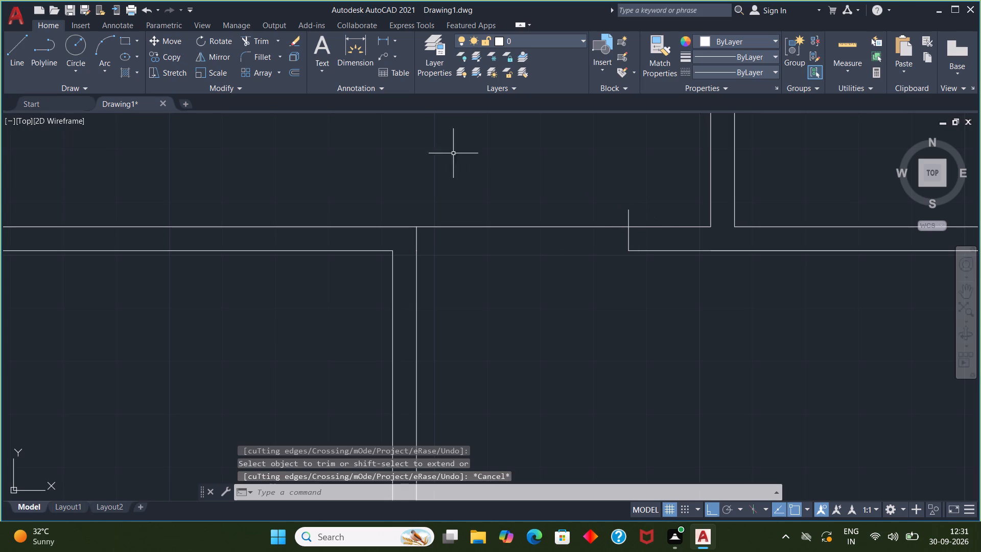
click(266, 40)
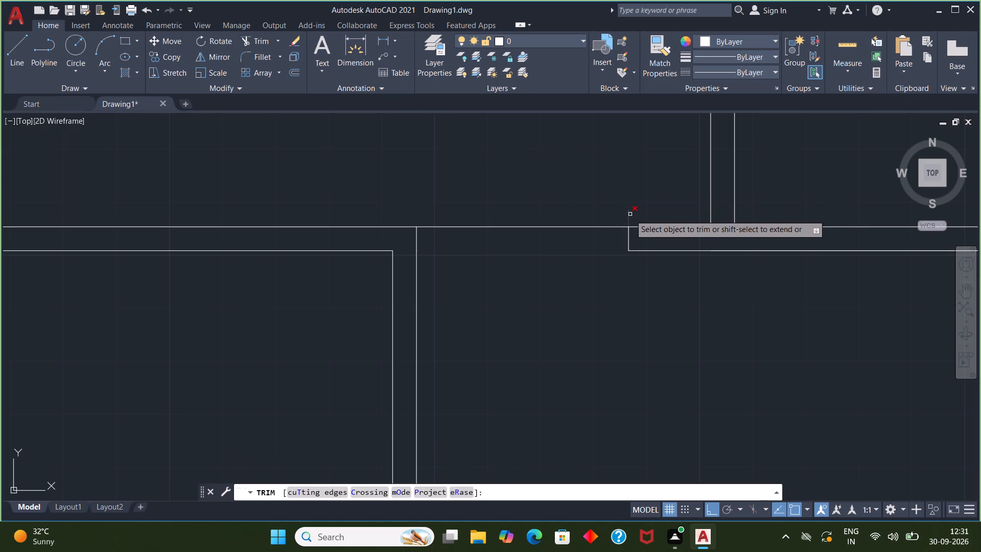
click(630, 215)
key(Escape)
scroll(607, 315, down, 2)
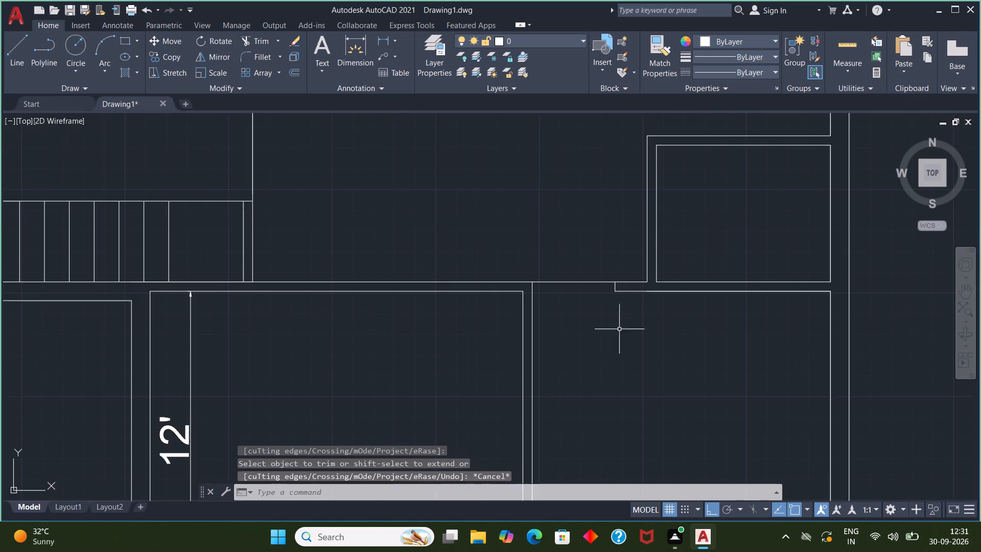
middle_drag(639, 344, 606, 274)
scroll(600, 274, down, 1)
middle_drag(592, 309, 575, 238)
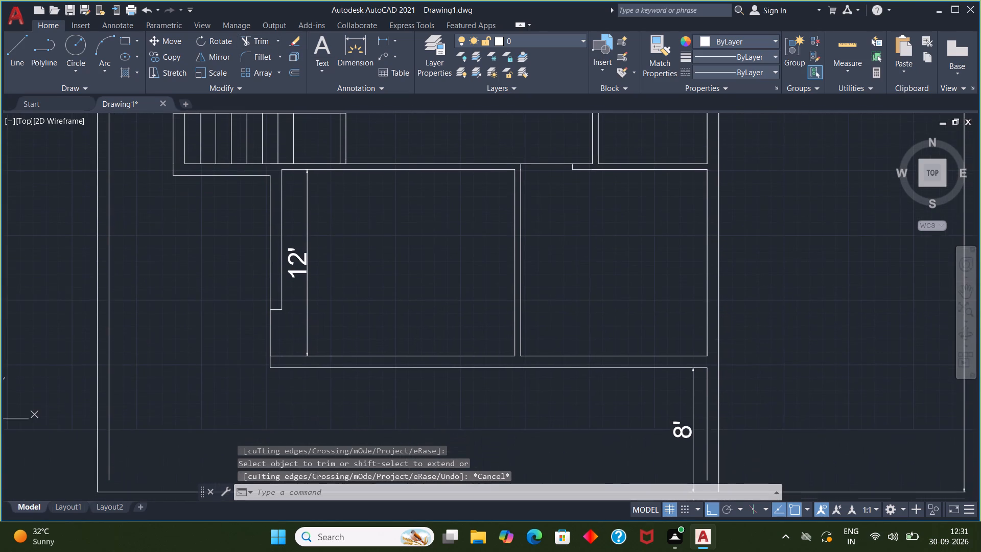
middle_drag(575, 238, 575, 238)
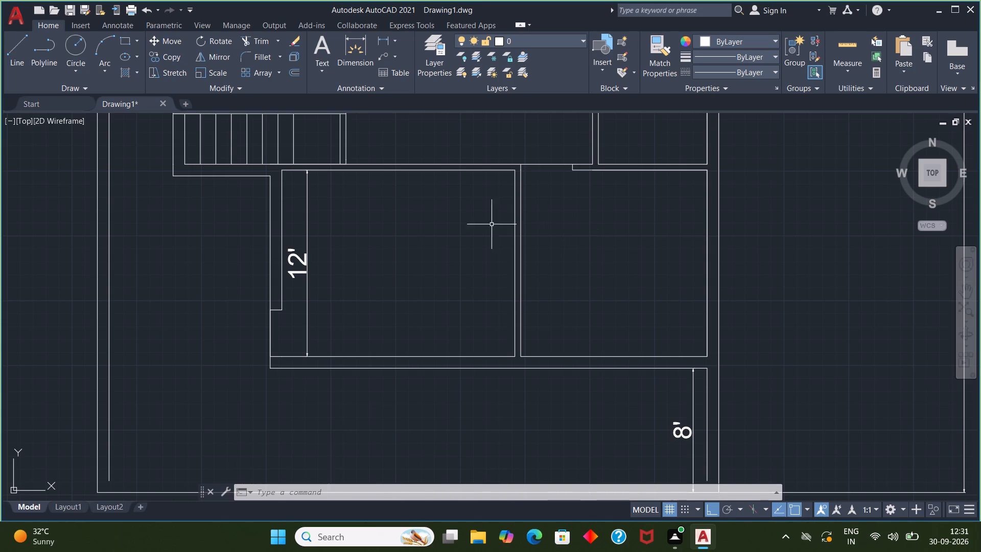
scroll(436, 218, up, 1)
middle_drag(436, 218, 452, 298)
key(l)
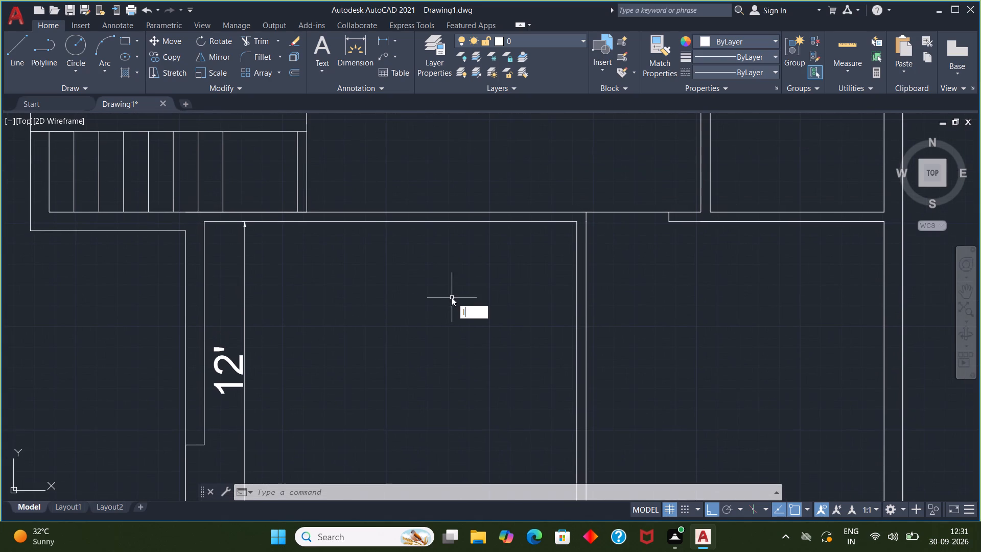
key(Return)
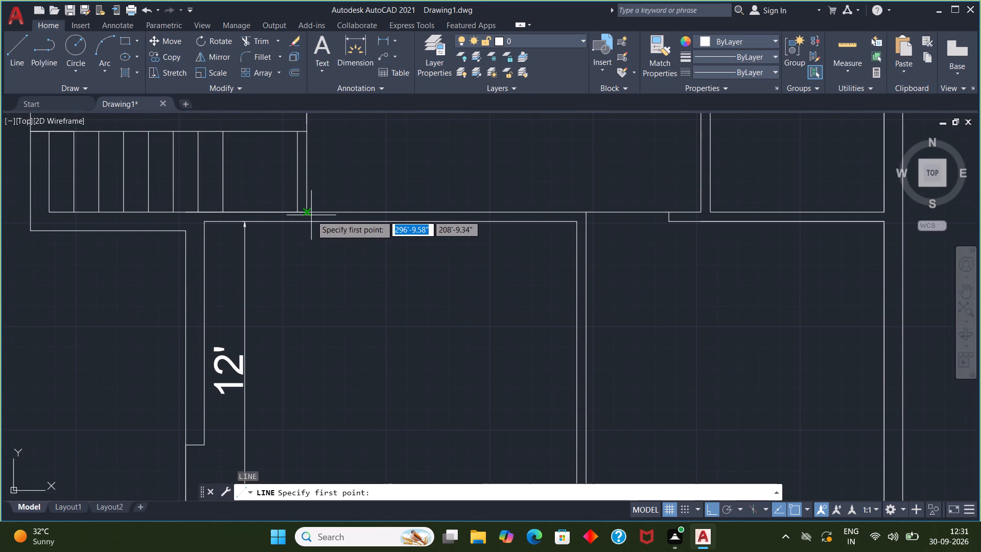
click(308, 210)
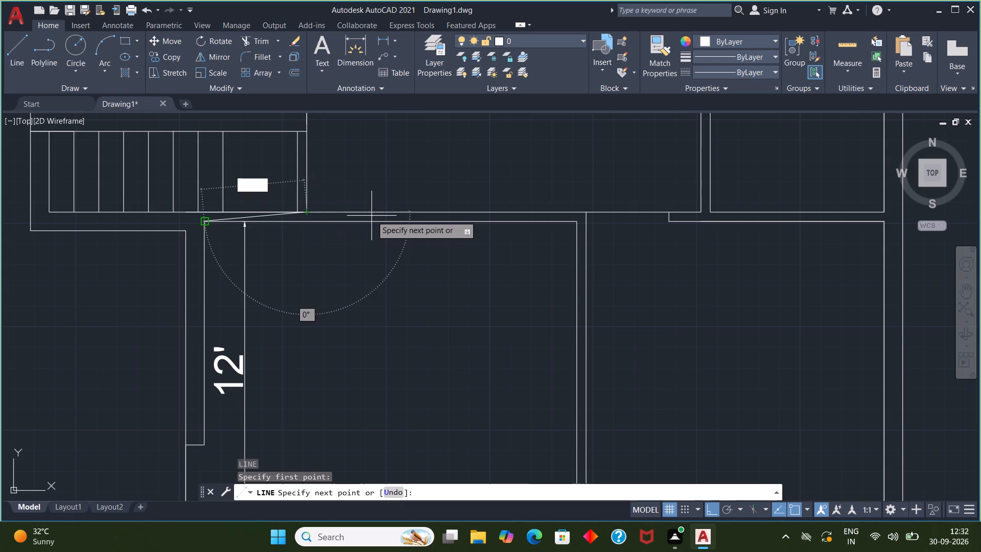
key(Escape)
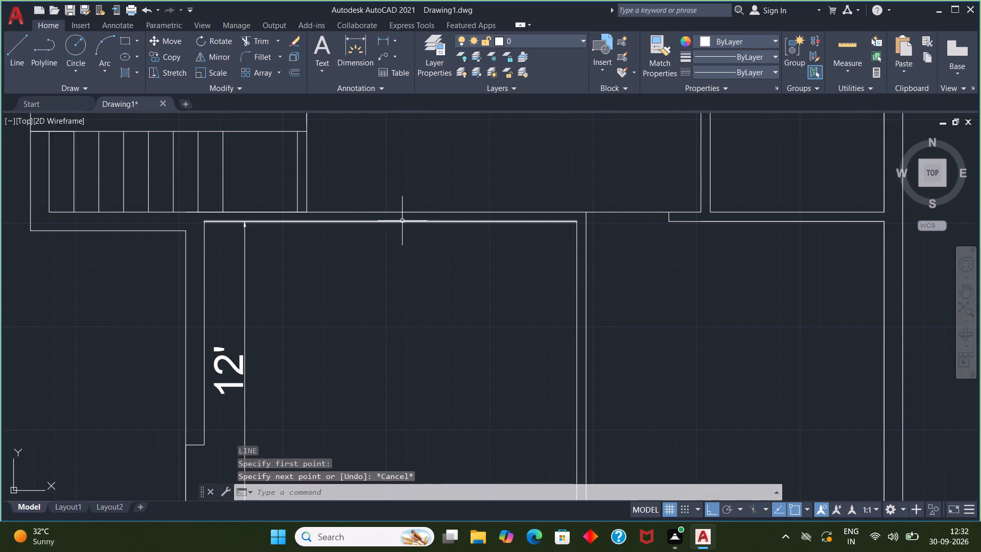
Draw a vertical line across the 12' deep room's north wall, just east of the staircase's east wall.
key(l)
key(Return)
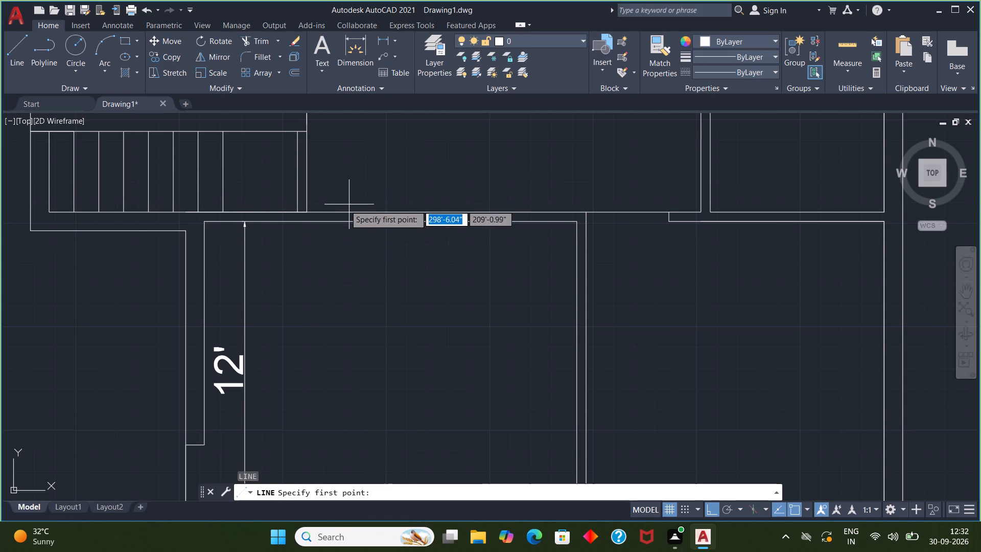
drag(337, 203, 337, 202)
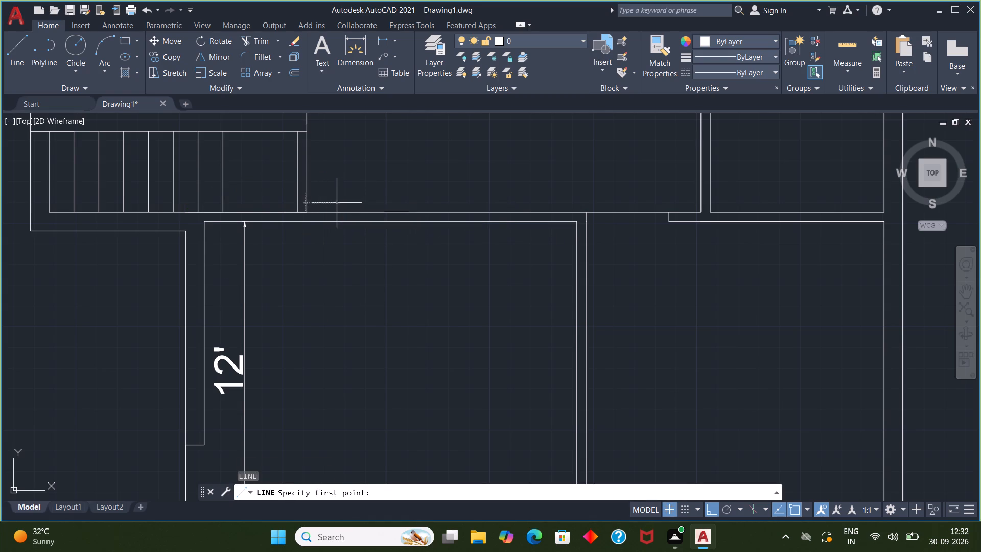
drag(337, 202, 341, 258)
click(341, 259)
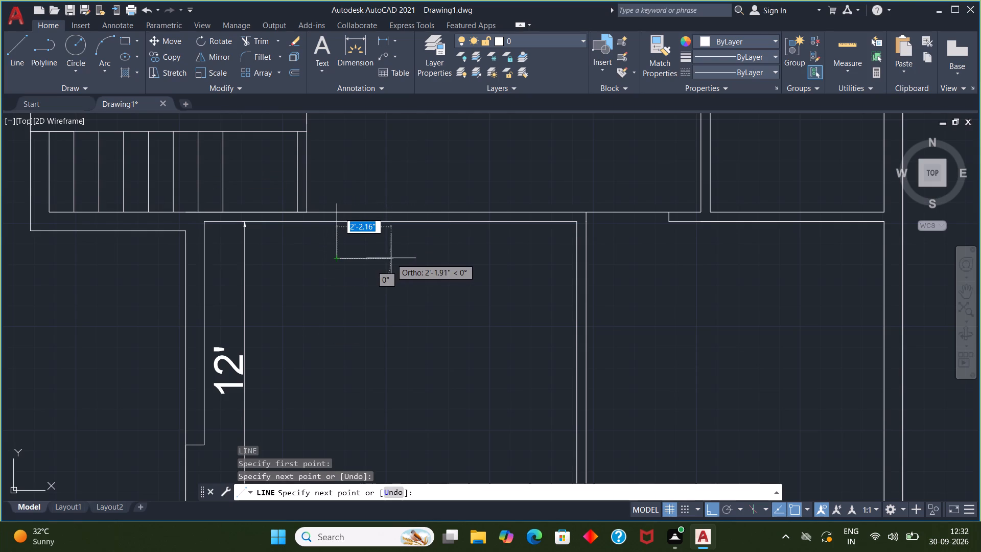
key(Escape)
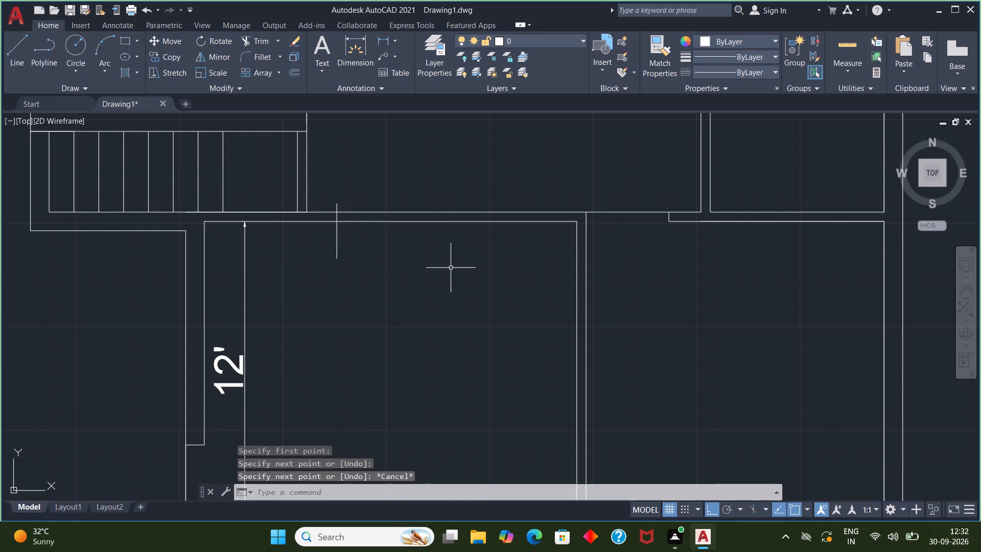
Draw a second vertical line across the 12' deep room's north wall, near the room's northeast corner.
key(l)
key(Return)
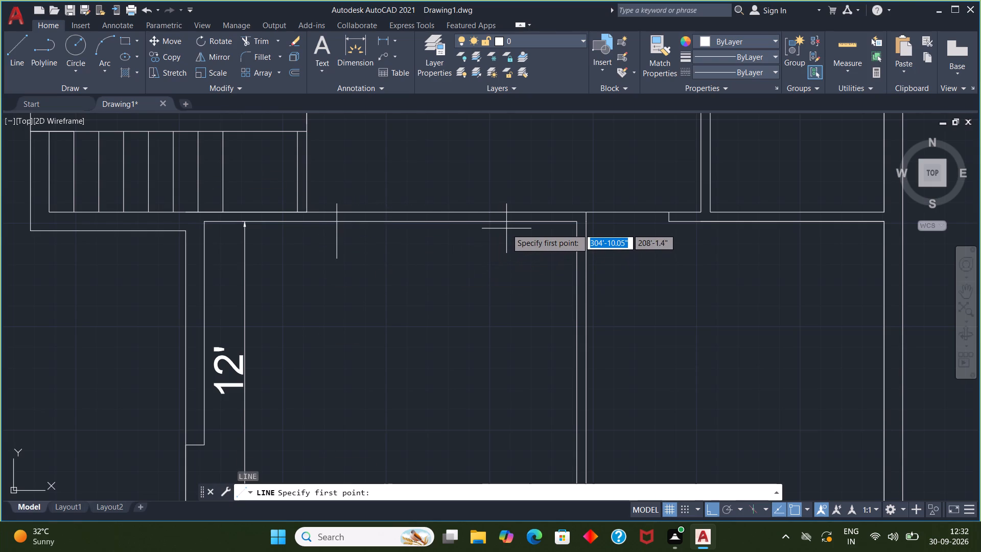
click(543, 191)
click(544, 275)
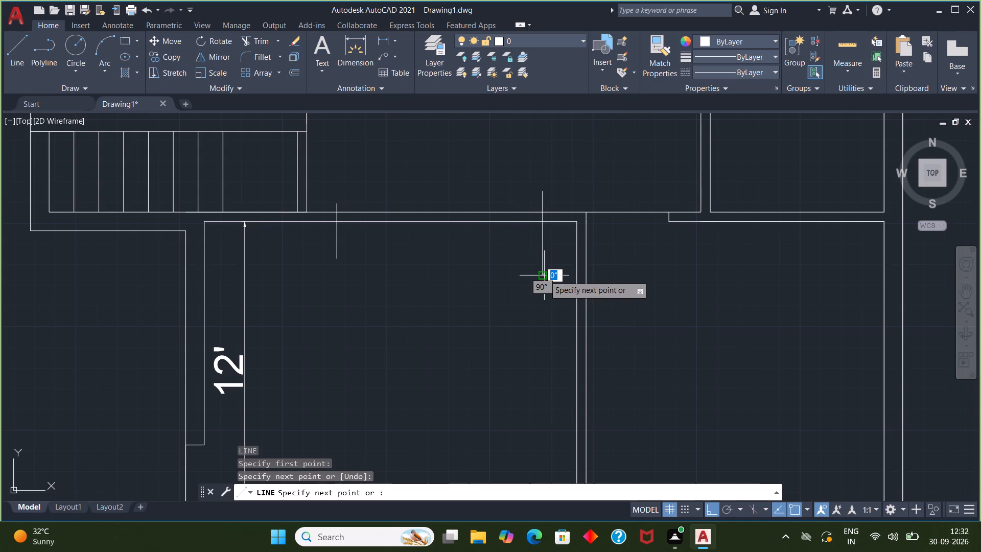
Trim the 12' deep room's north wall lines between the two vertical lines, plus both verticals' overhangs beyond the wall faces.
key(Escape)
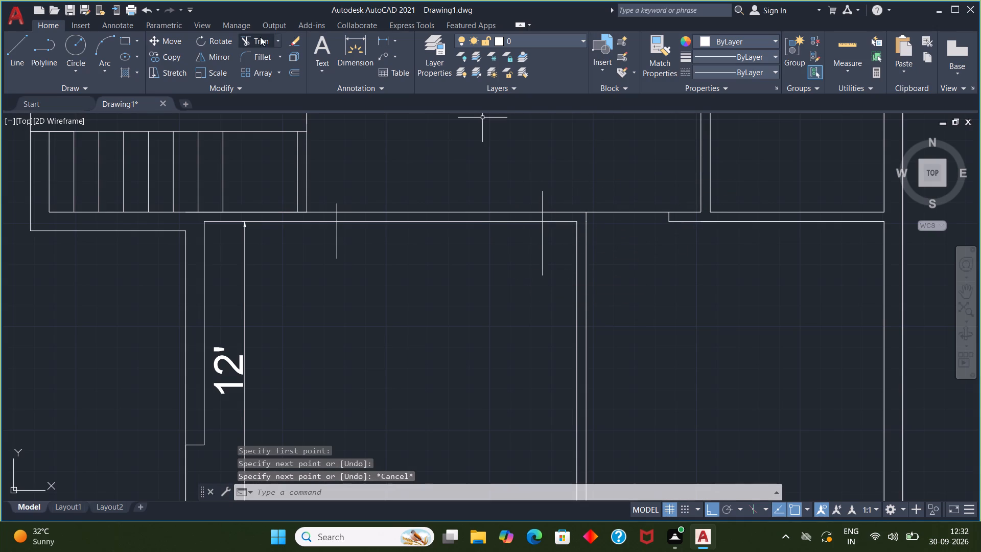
click(260, 36)
scroll(342, 206, up, 1)
click(334, 204)
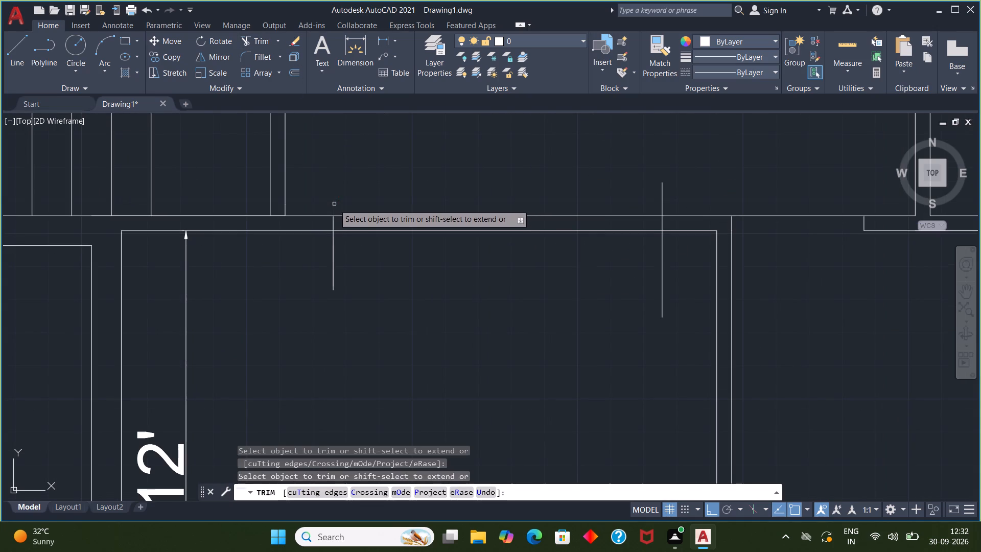
drag(437, 192, 443, 297)
drag(315, 272, 432, 250)
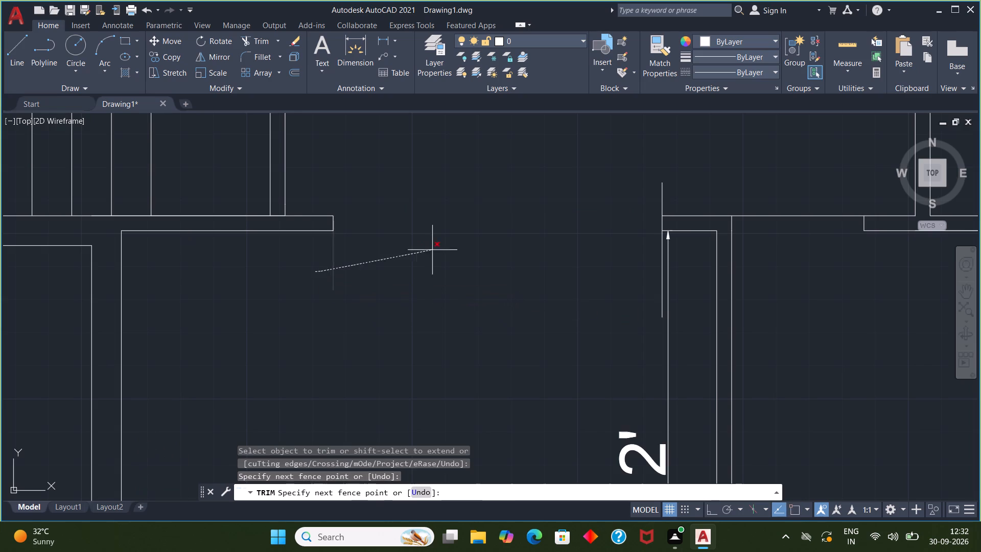
drag(432, 250, 433, 250)
middle_drag(473, 257, 457, 226)
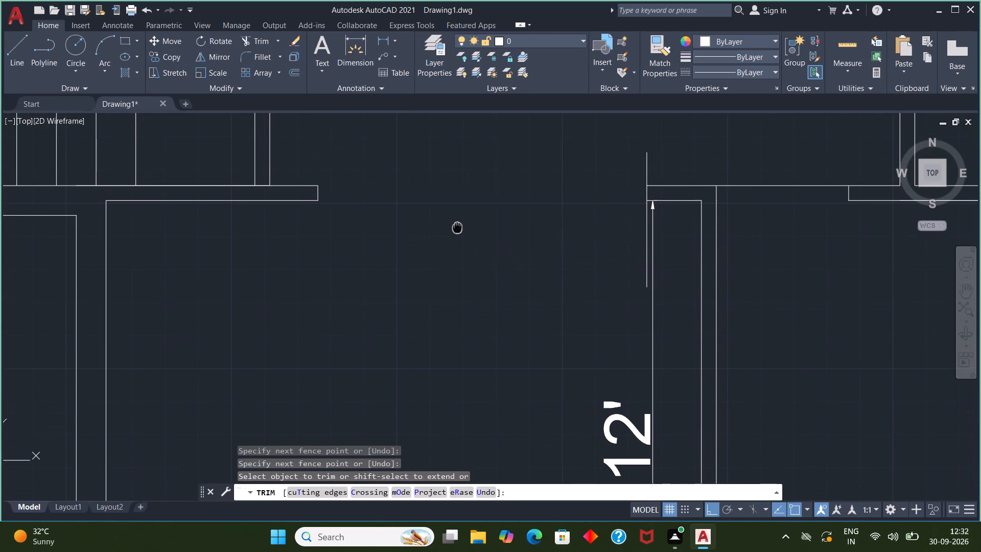
click(667, 160)
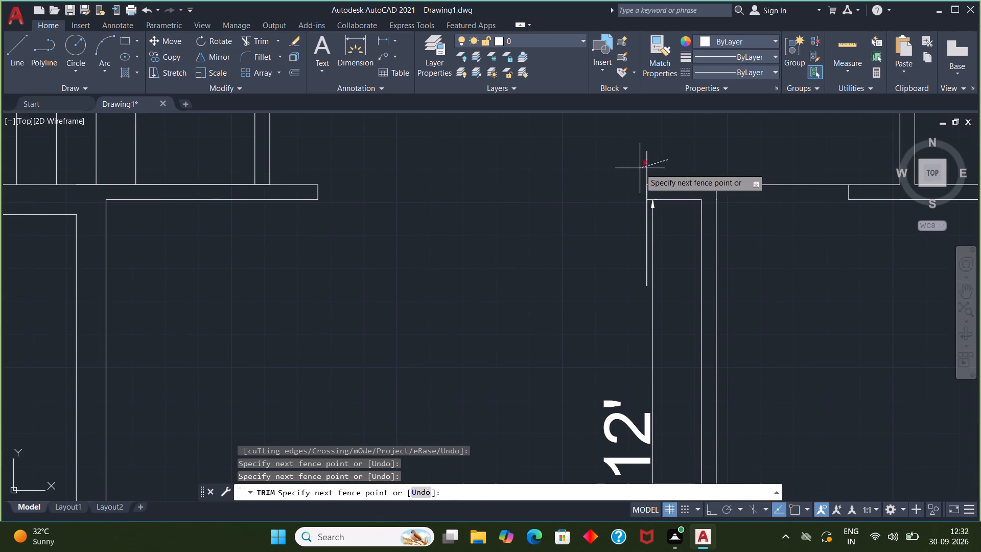
click(639, 168)
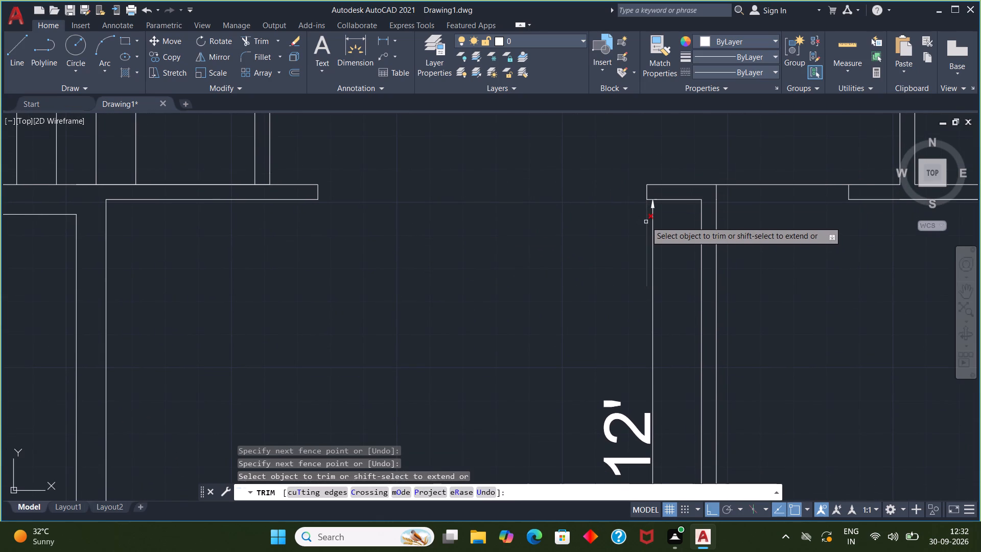
click(646, 221)
key(Escape)
From the outer southwest corner of the small room north of the southeast room, draw a line 2'6" north and about 2'4" east across the wall.
scroll(636, 228, down, 3)
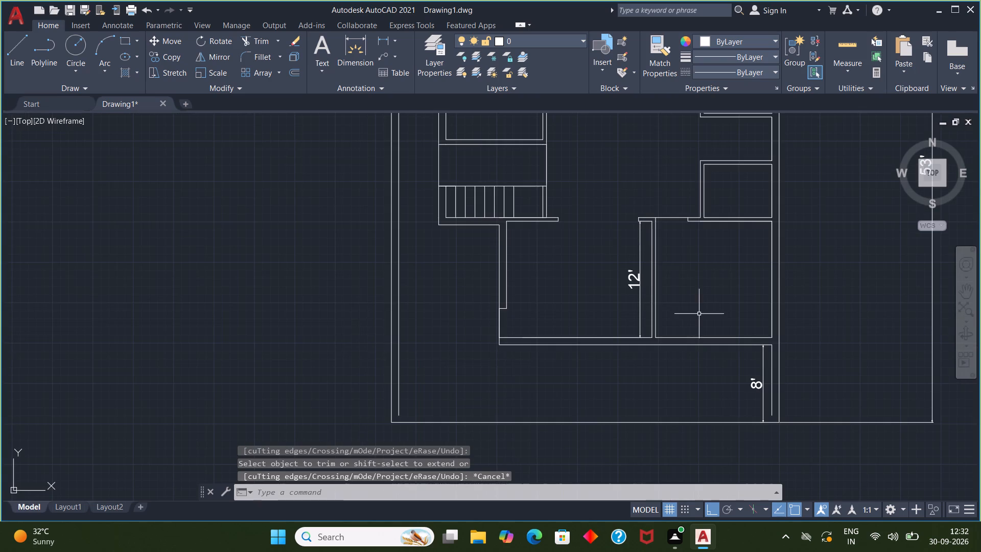
middle_drag(699, 313, 681, 296)
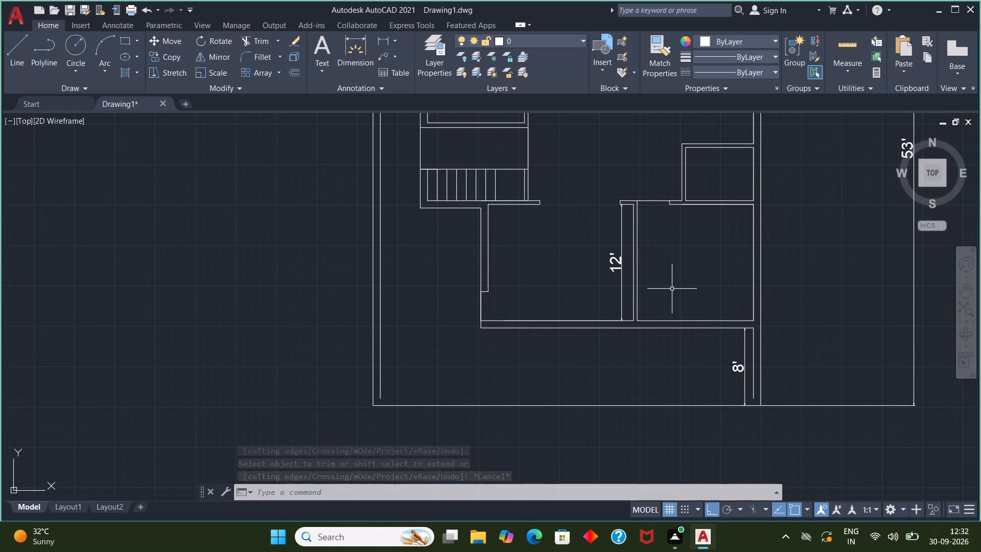
middle_drag(680, 280, 585, 320)
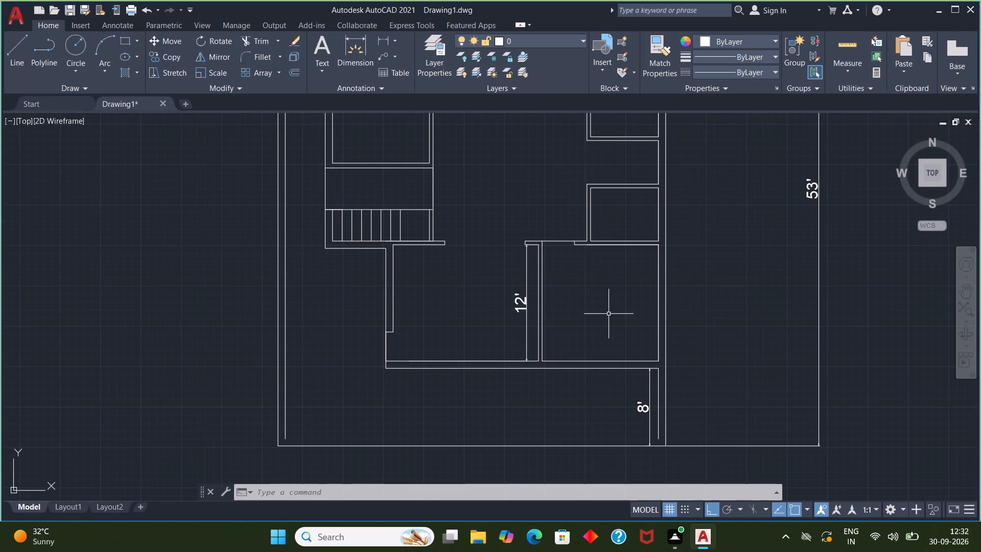
middle_drag(616, 310, 486, 366)
scroll(465, 351, up, 1)
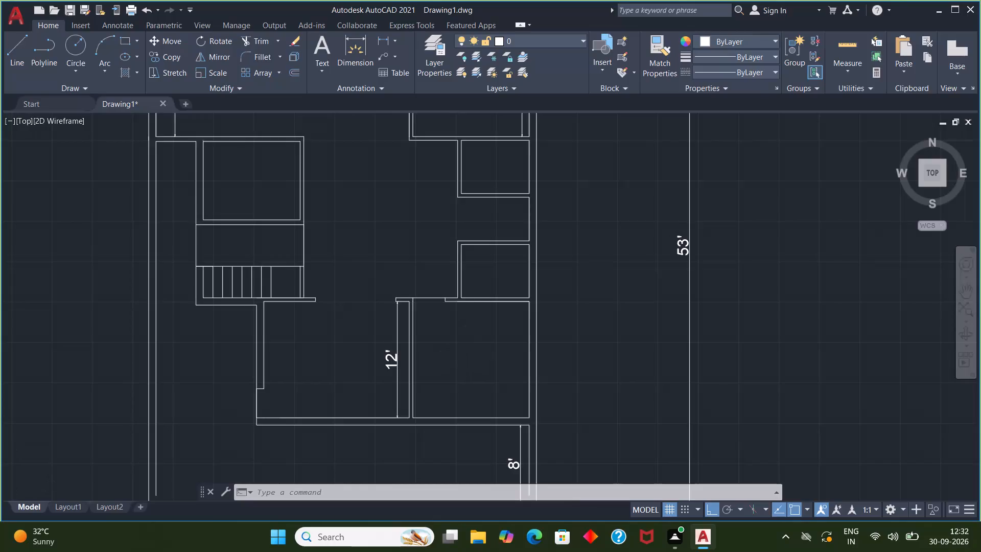
key(l)
key(Return)
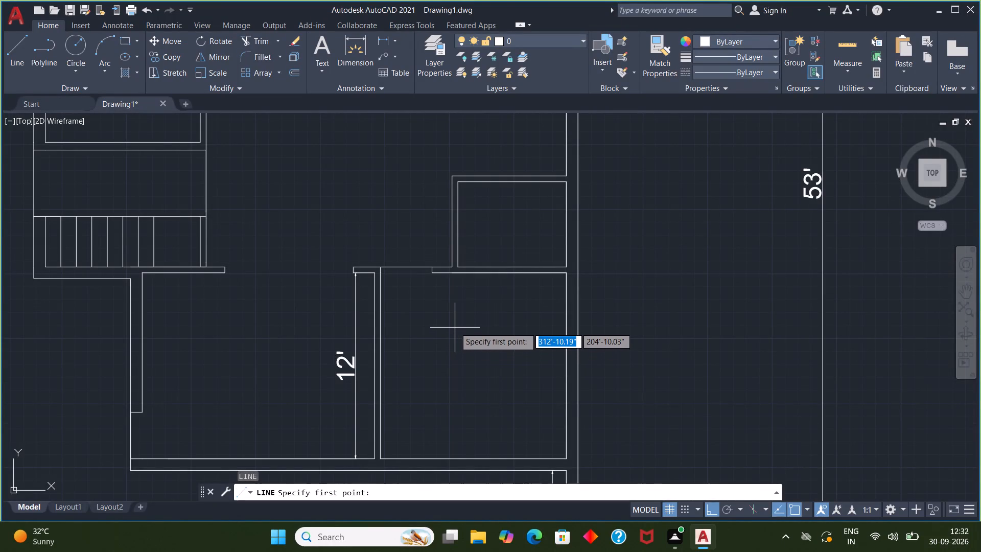
scroll(452, 321, up, 1)
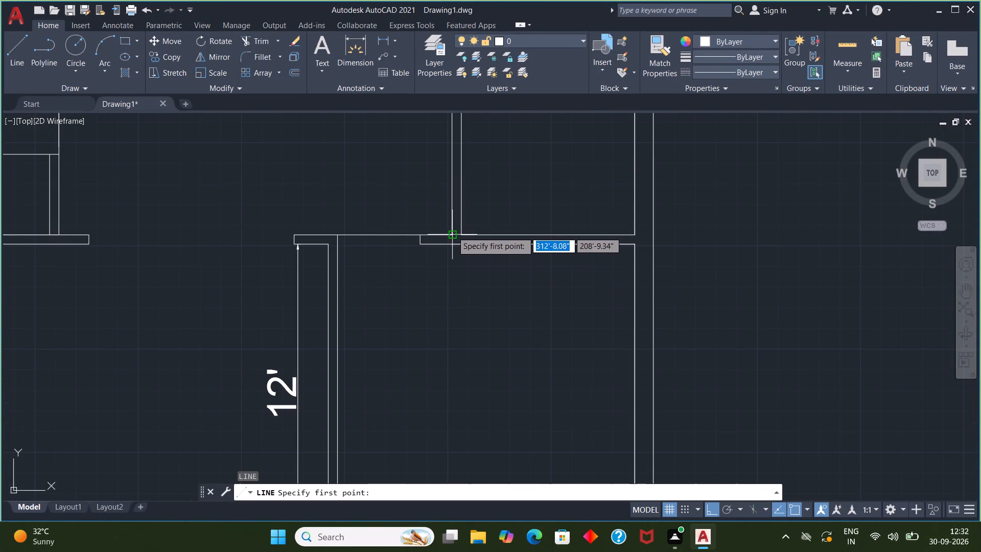
click(452, 229)
text(2'6)
key(shift+quotedbl)
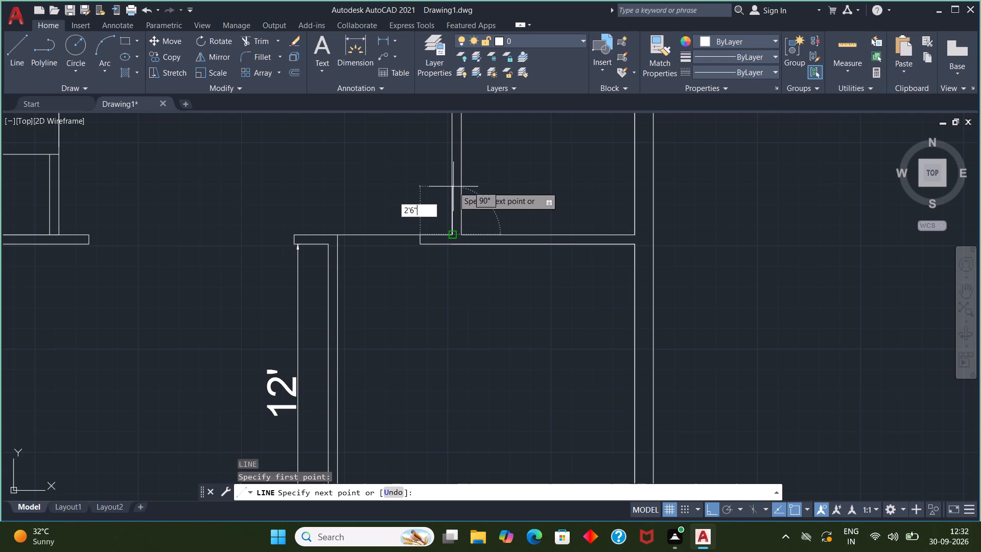
key(Return)
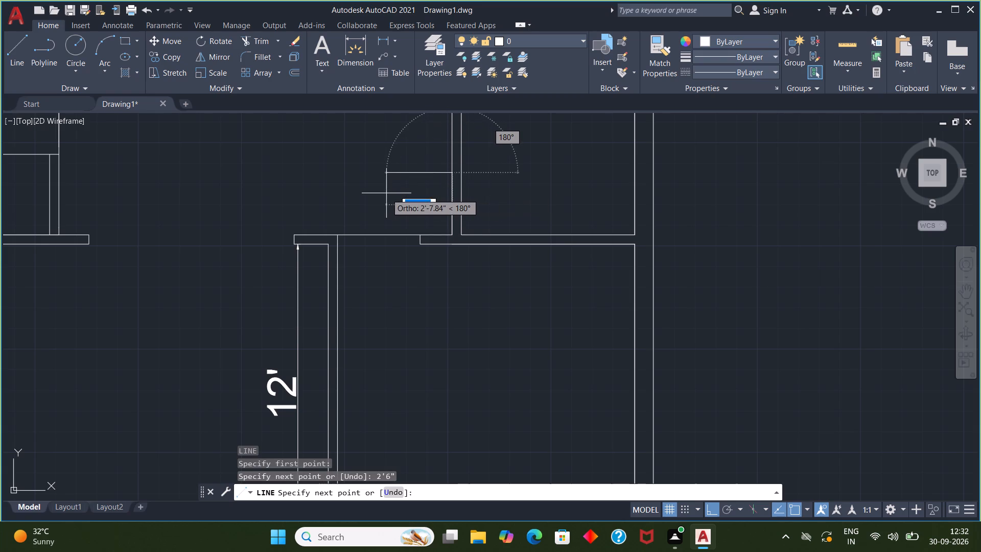
click(509, 181)
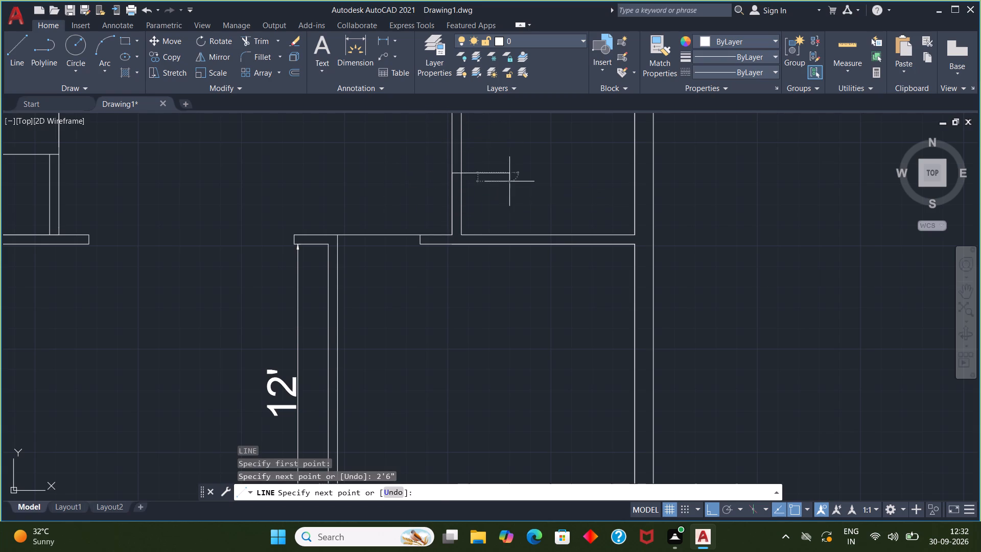
key(Escape)
Trim the crossing line's overhang inside the small room and its inner west wall line along the 2'6" opening.
click(260, 41)
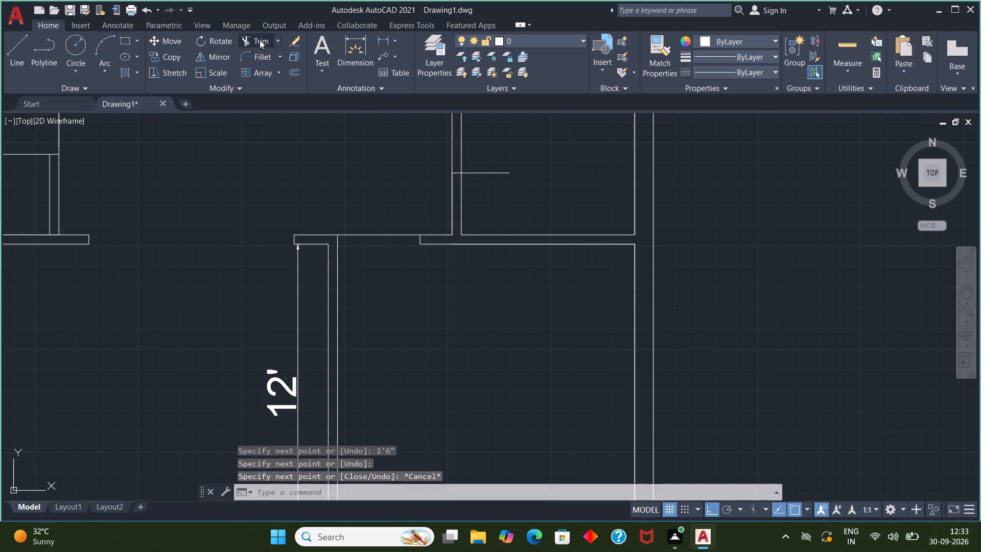
click(485, 174)
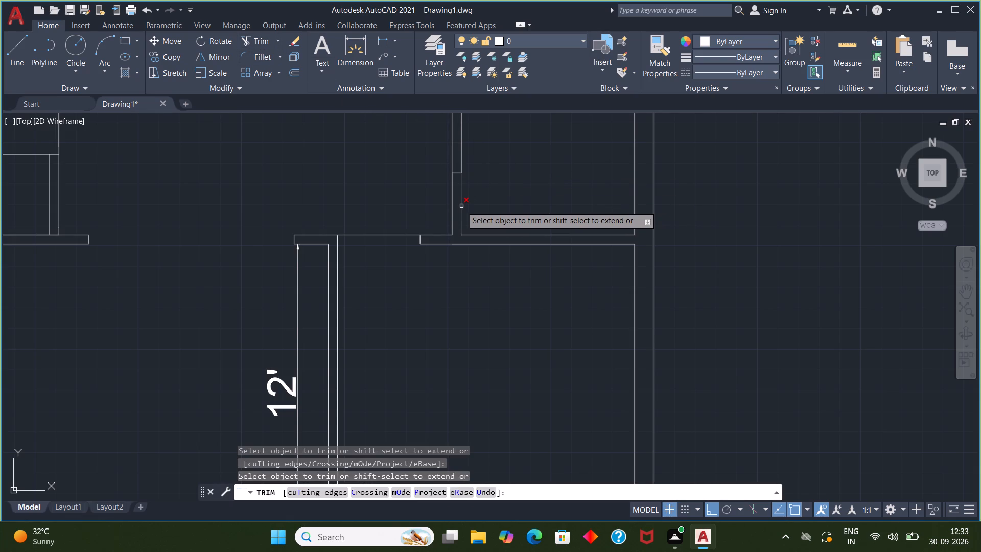
click(461, 206)
key(l)
key(Return)
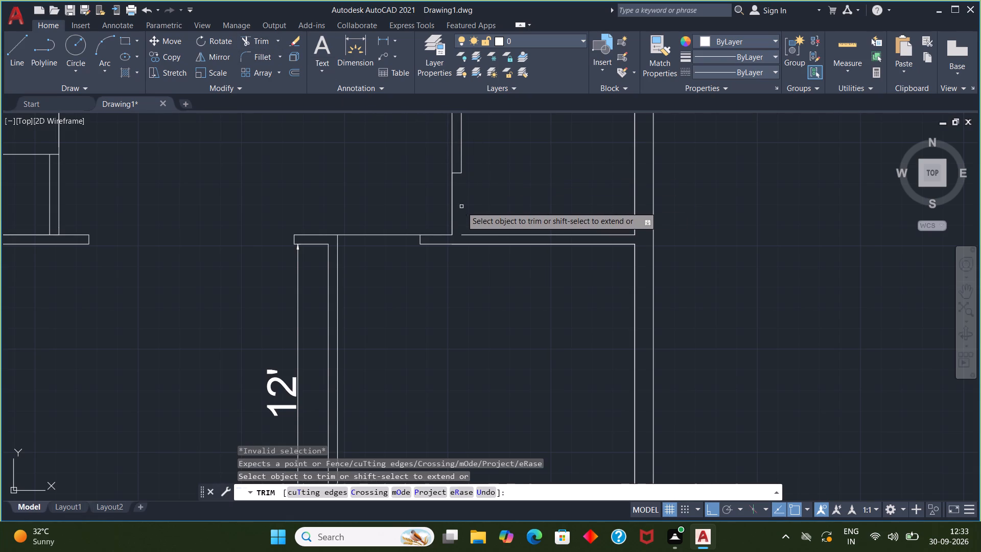
key(Escape)
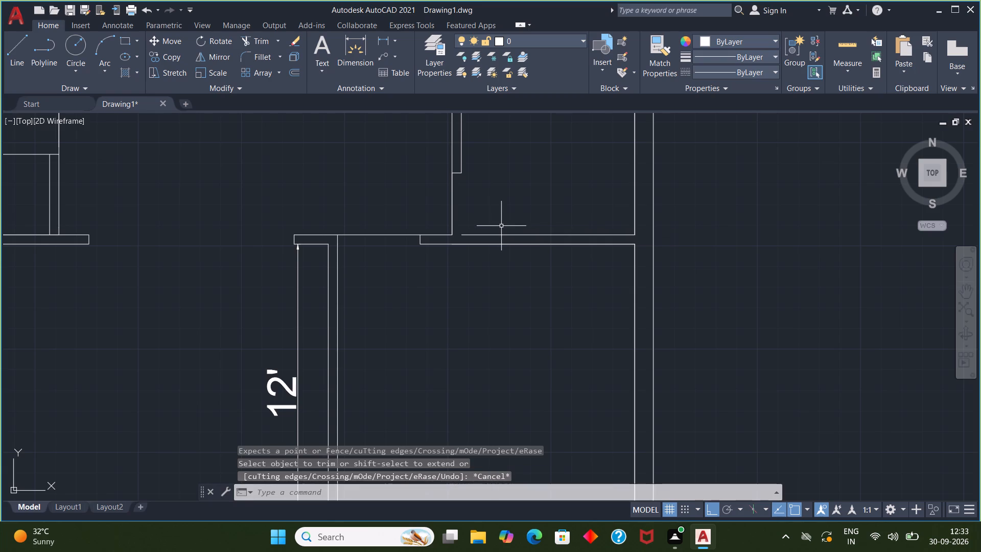
Draw a short horizontal line across the west wall's thickness at the south end of the small room's opening.
key(l)
key(Return)
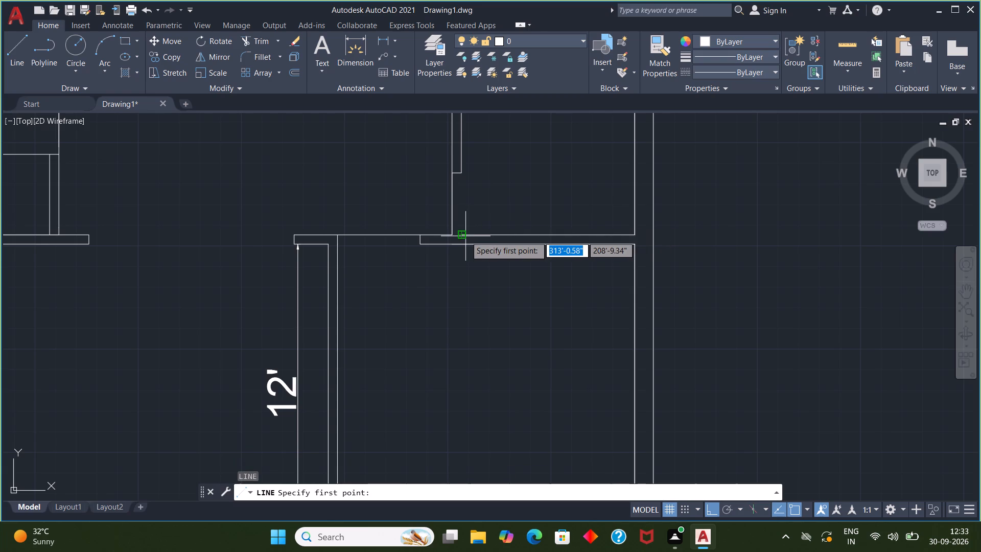
click(465, 234)
click(453, 233)
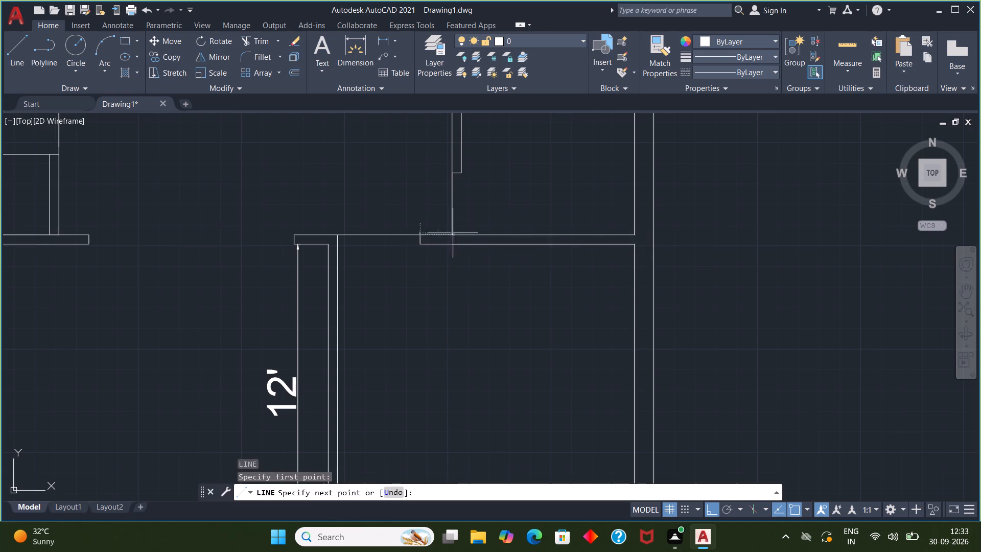
key(Escape)
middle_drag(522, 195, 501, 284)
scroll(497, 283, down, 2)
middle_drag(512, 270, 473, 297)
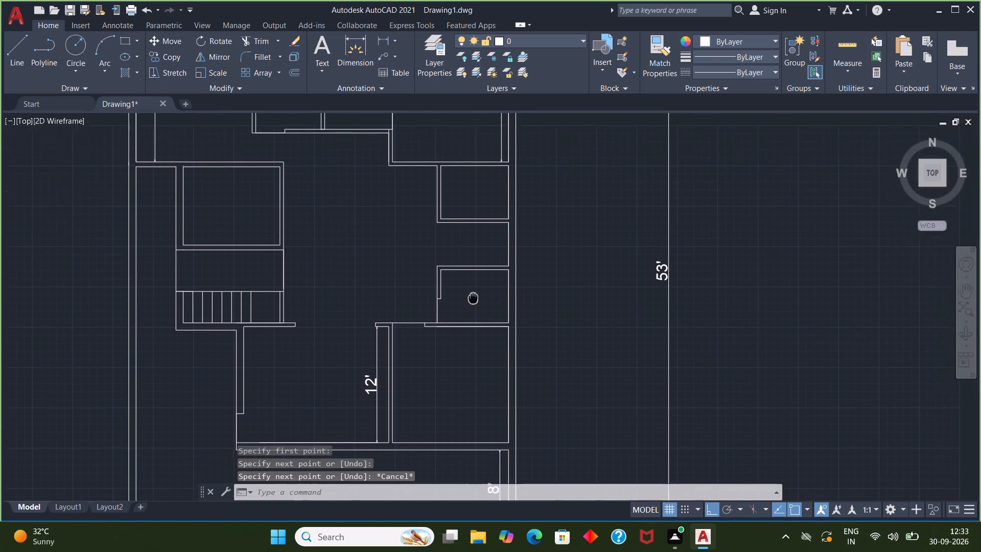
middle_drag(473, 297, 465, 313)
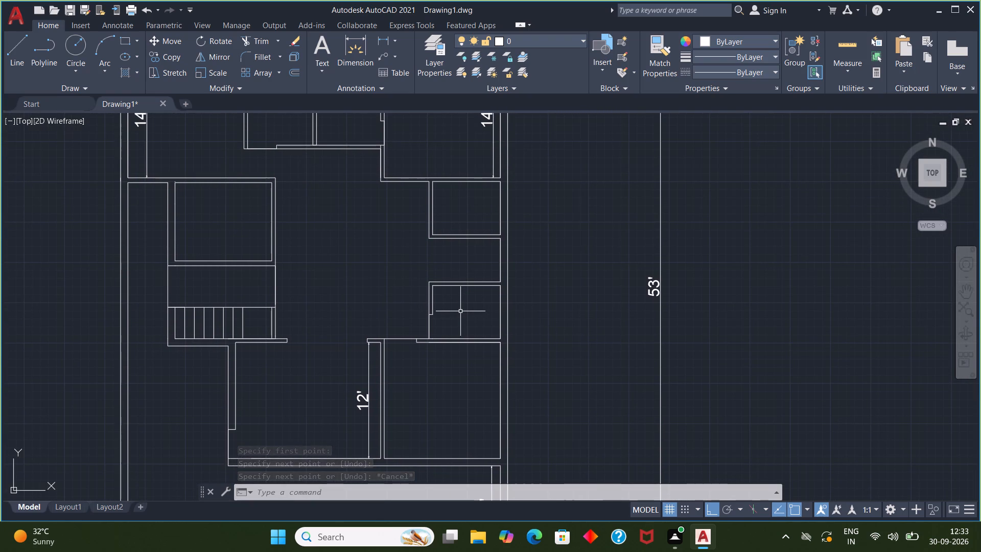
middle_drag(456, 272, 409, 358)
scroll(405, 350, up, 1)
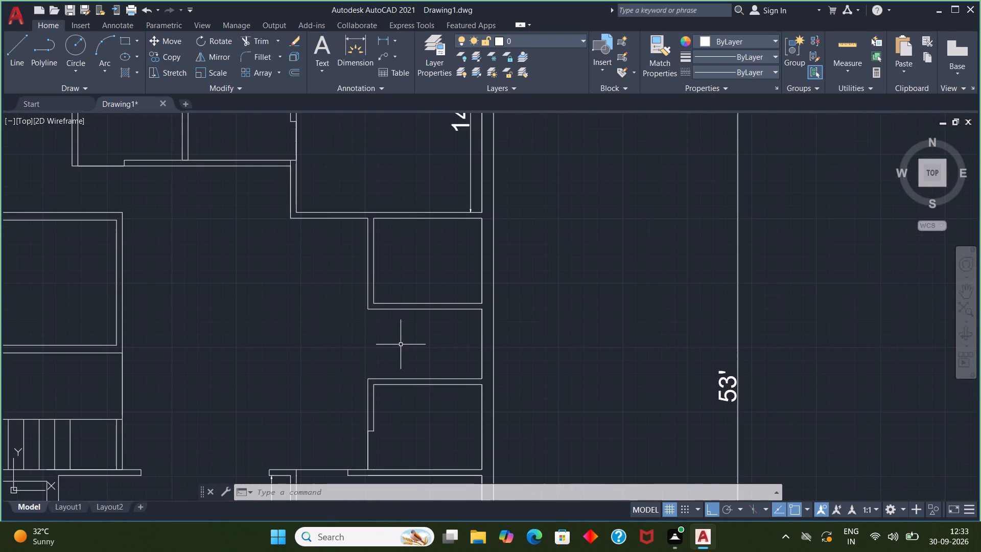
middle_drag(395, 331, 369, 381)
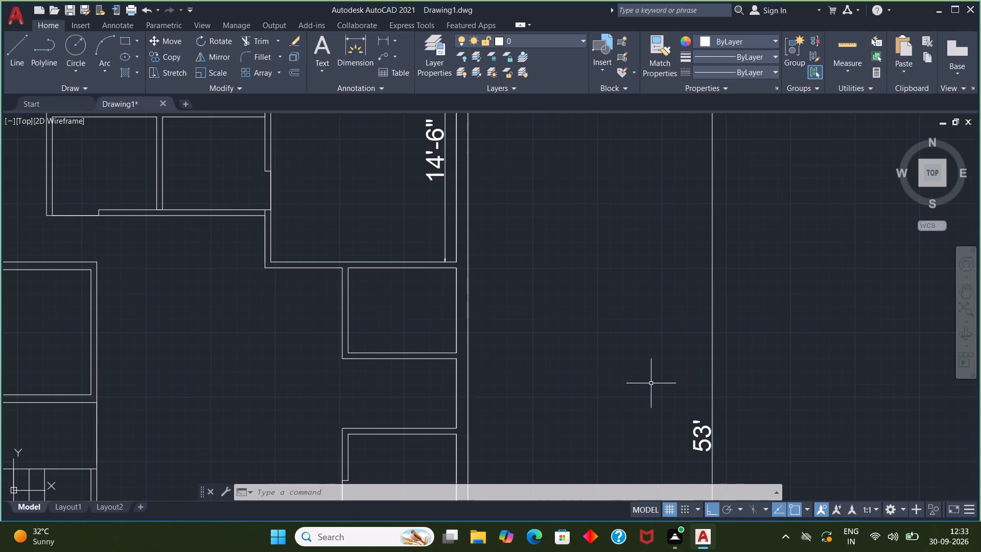
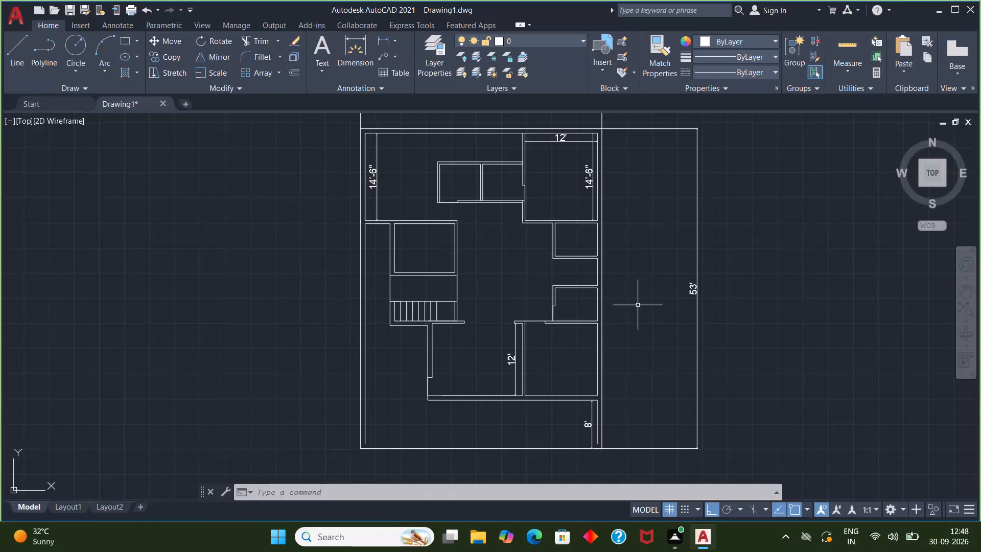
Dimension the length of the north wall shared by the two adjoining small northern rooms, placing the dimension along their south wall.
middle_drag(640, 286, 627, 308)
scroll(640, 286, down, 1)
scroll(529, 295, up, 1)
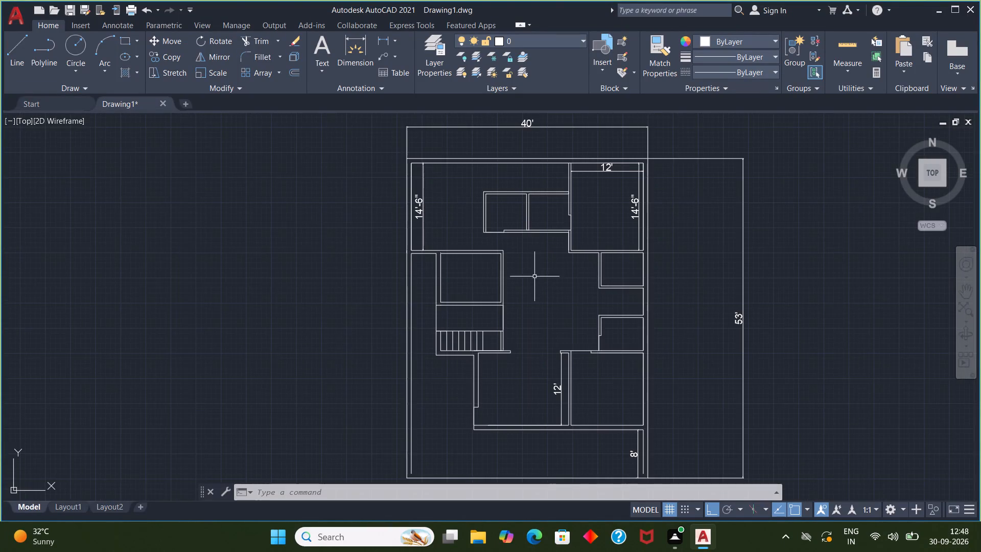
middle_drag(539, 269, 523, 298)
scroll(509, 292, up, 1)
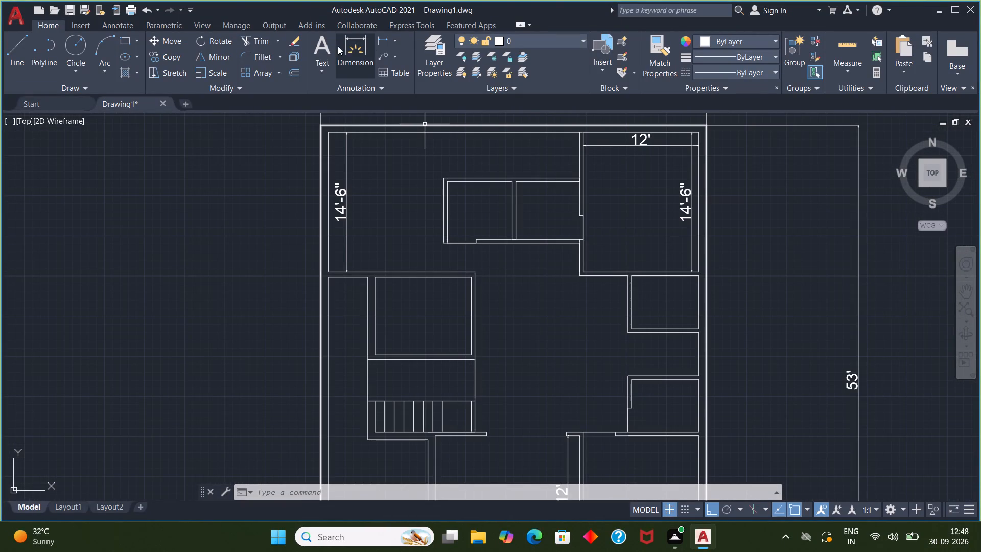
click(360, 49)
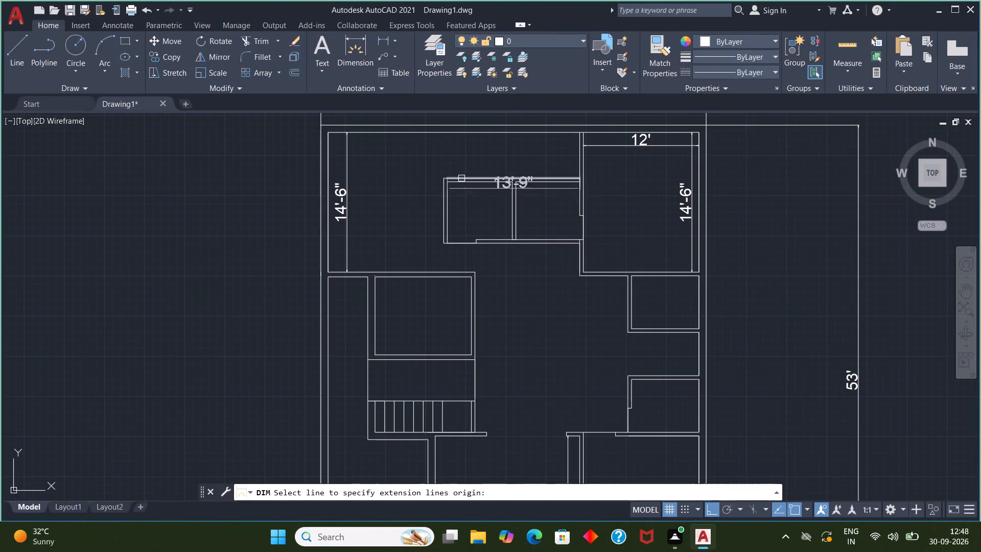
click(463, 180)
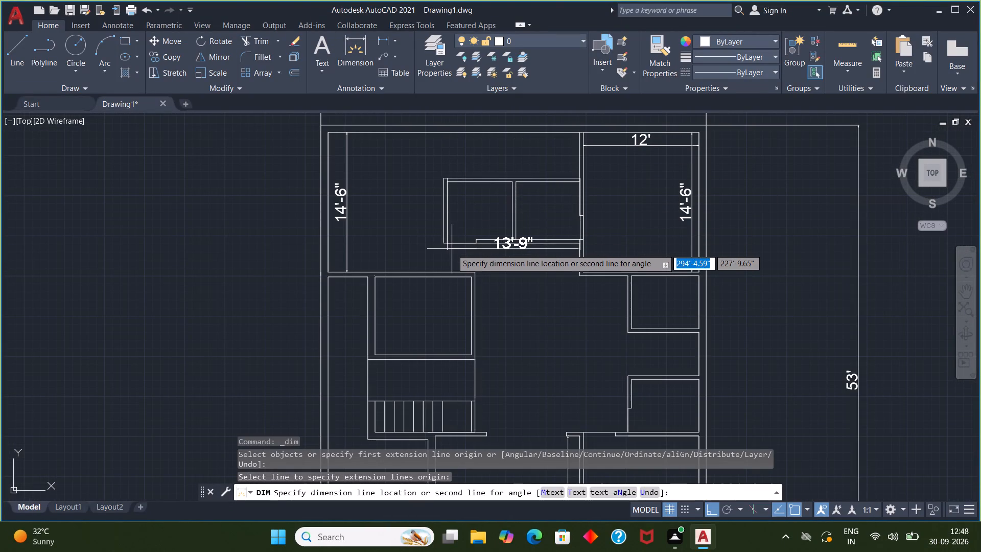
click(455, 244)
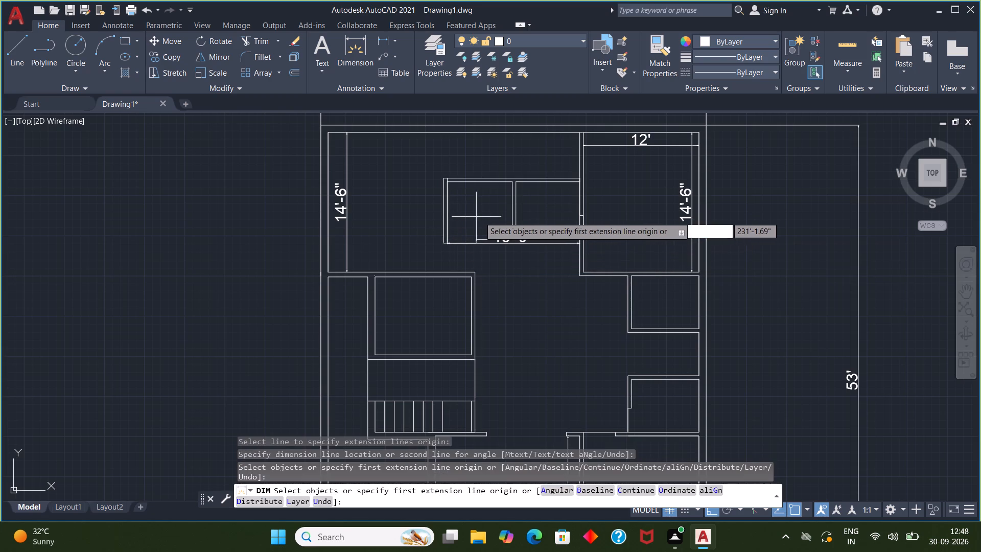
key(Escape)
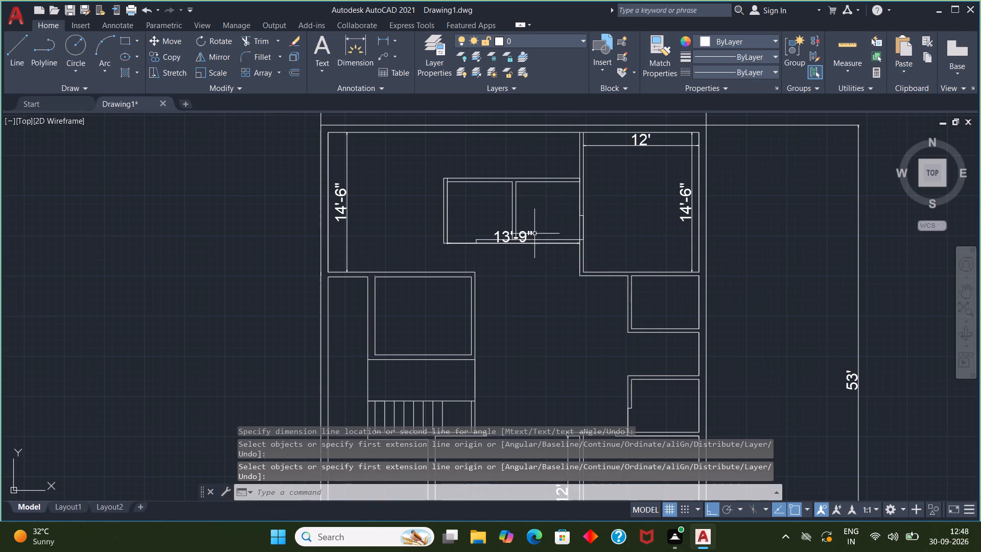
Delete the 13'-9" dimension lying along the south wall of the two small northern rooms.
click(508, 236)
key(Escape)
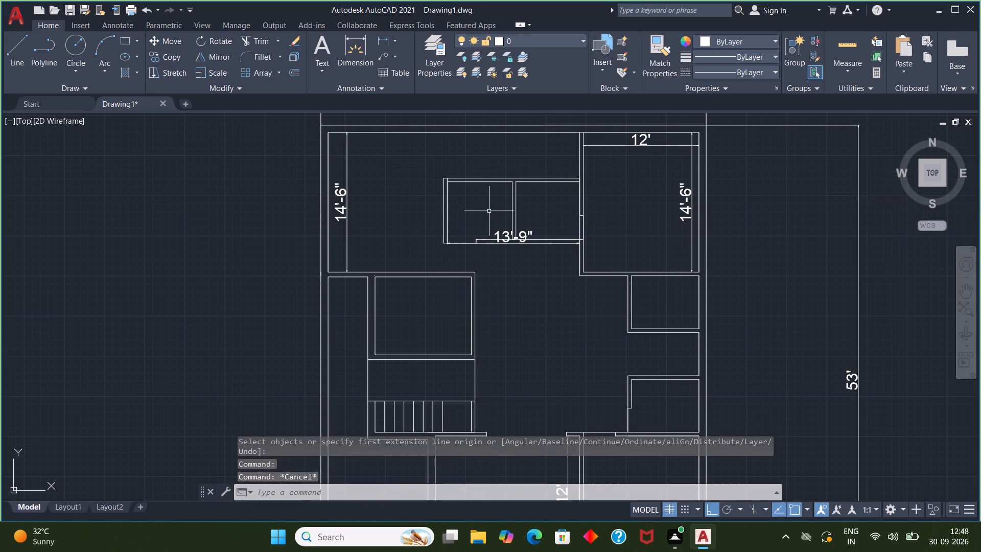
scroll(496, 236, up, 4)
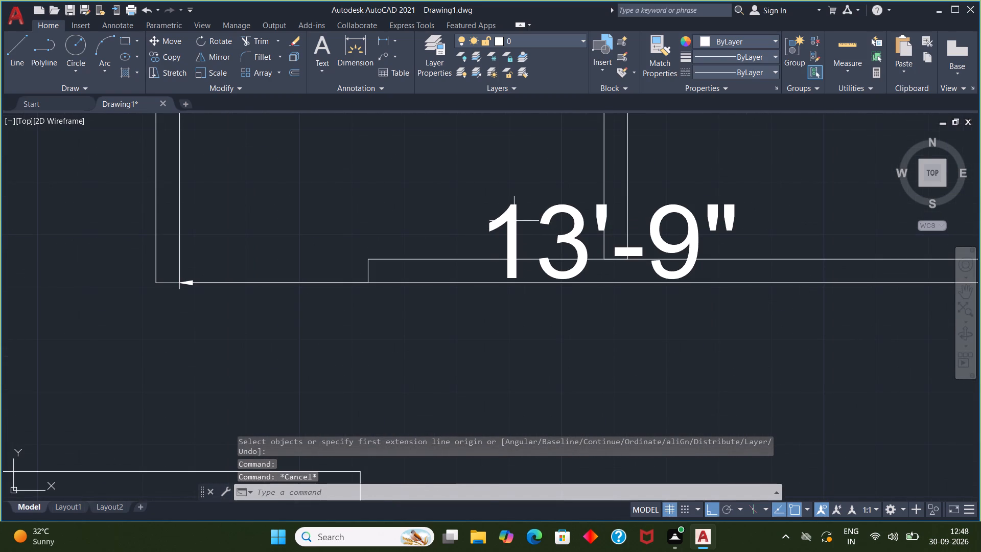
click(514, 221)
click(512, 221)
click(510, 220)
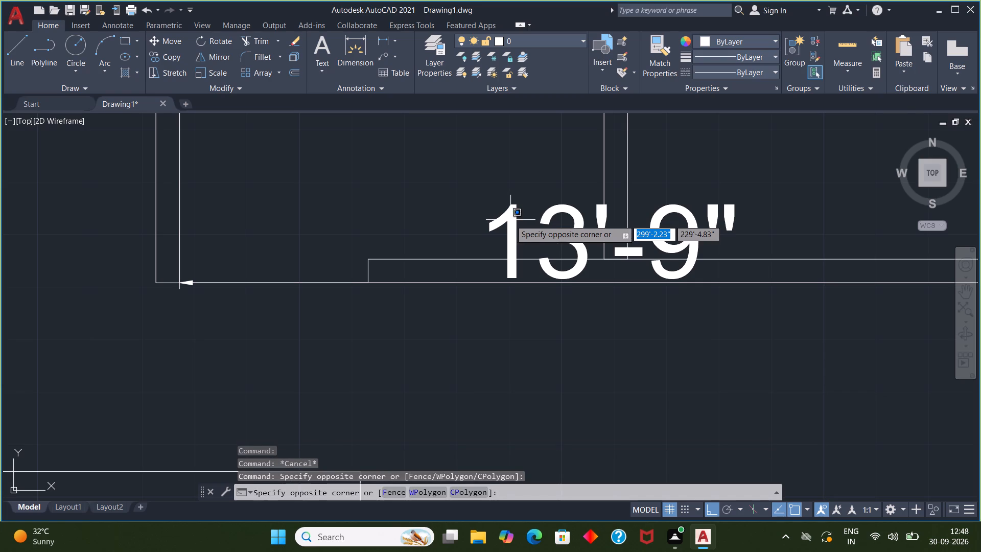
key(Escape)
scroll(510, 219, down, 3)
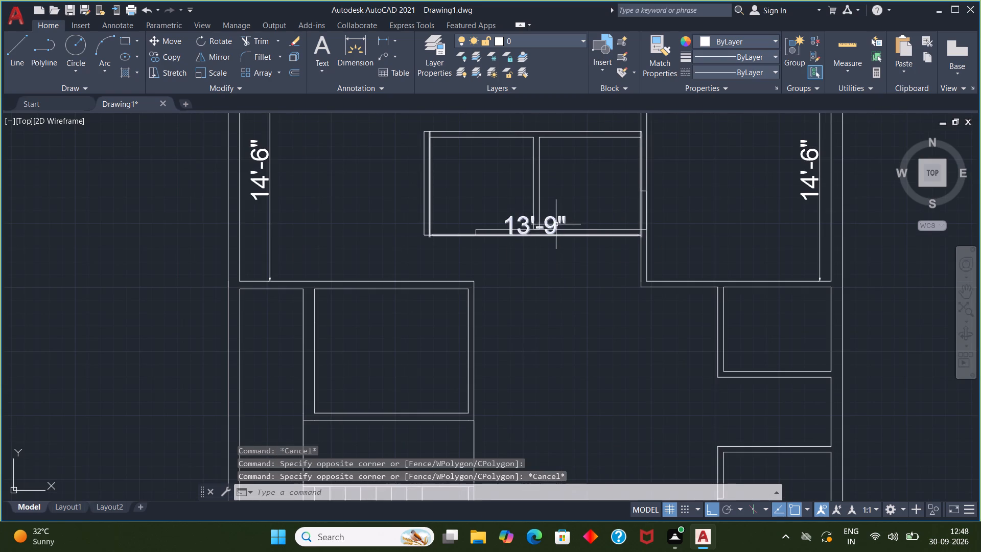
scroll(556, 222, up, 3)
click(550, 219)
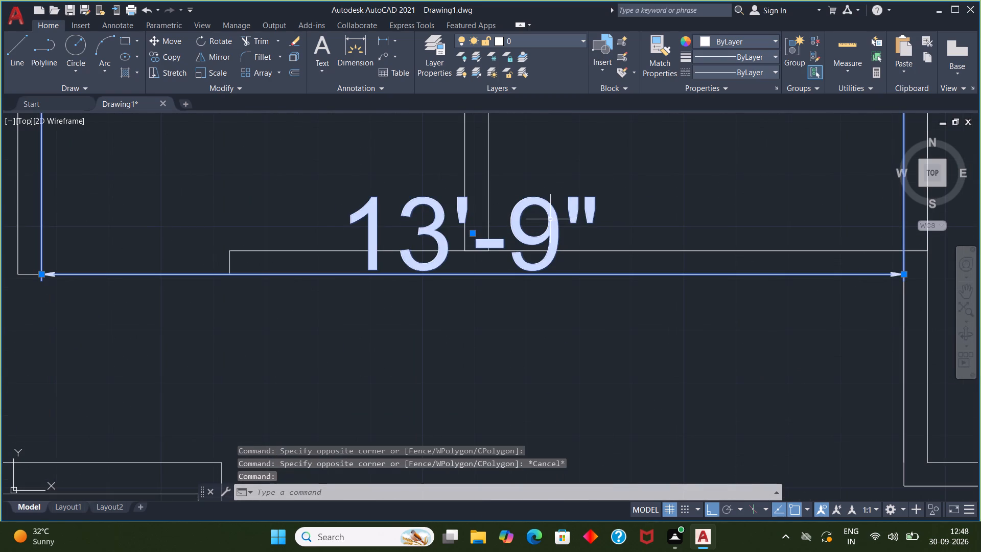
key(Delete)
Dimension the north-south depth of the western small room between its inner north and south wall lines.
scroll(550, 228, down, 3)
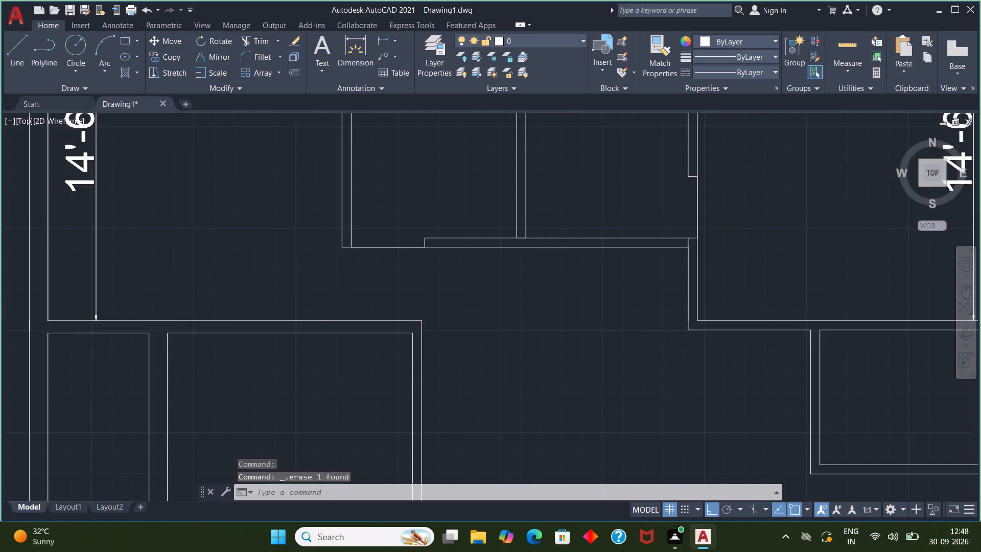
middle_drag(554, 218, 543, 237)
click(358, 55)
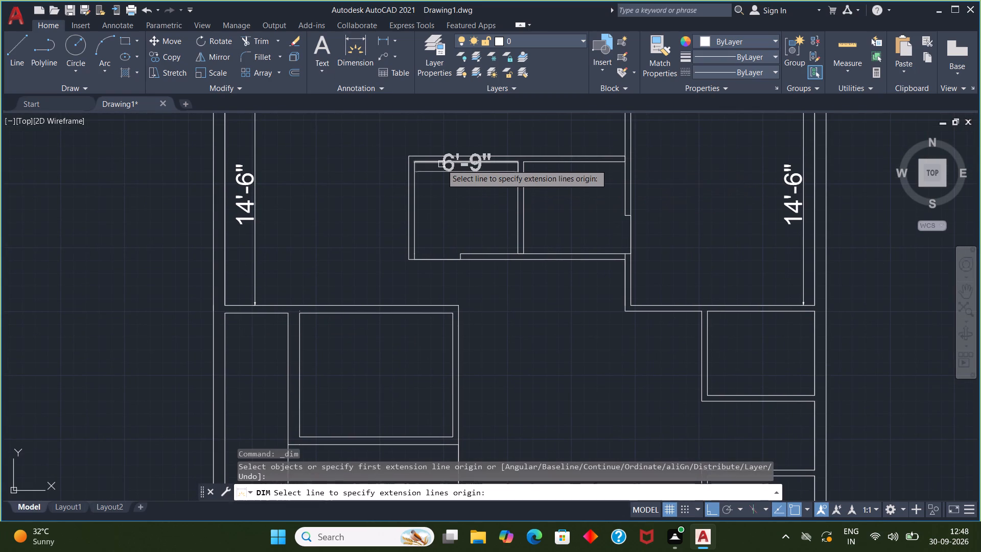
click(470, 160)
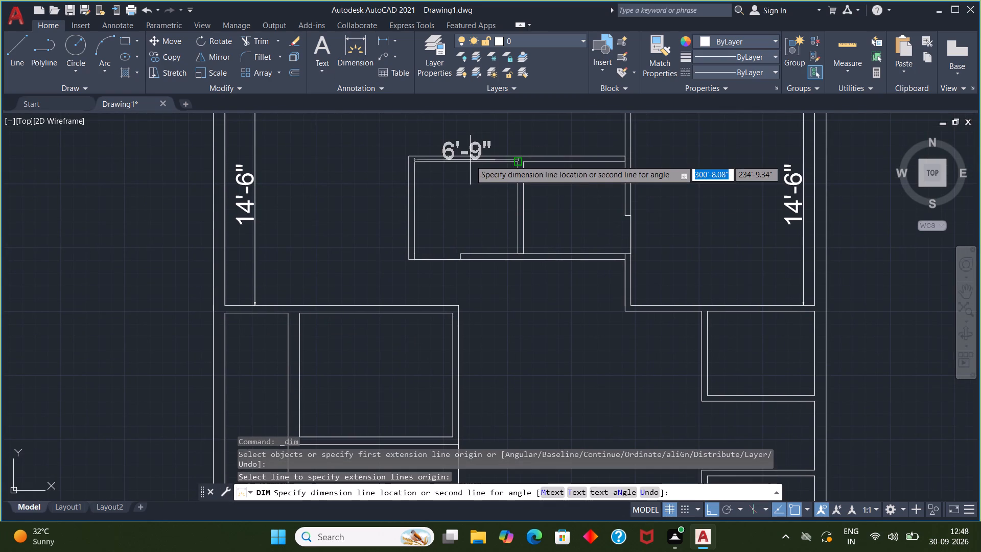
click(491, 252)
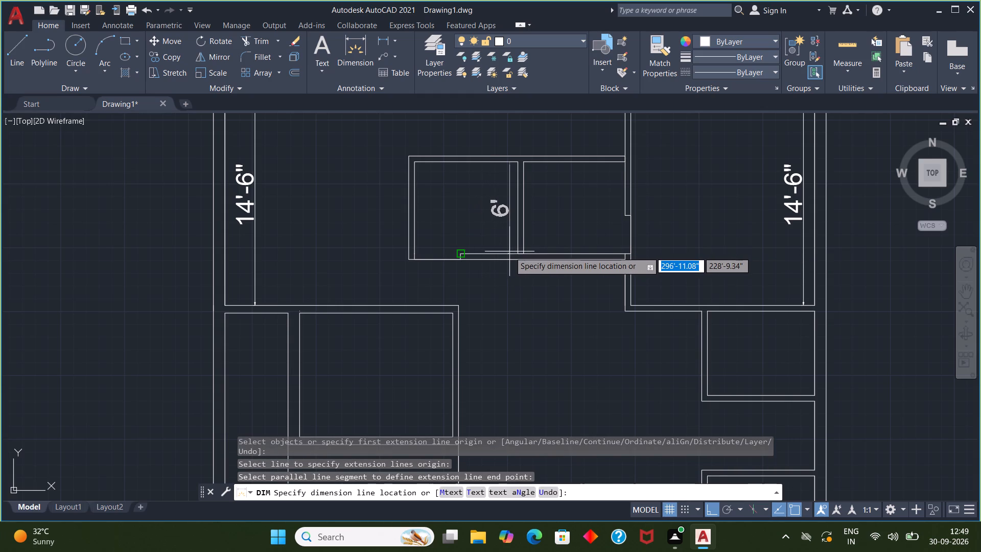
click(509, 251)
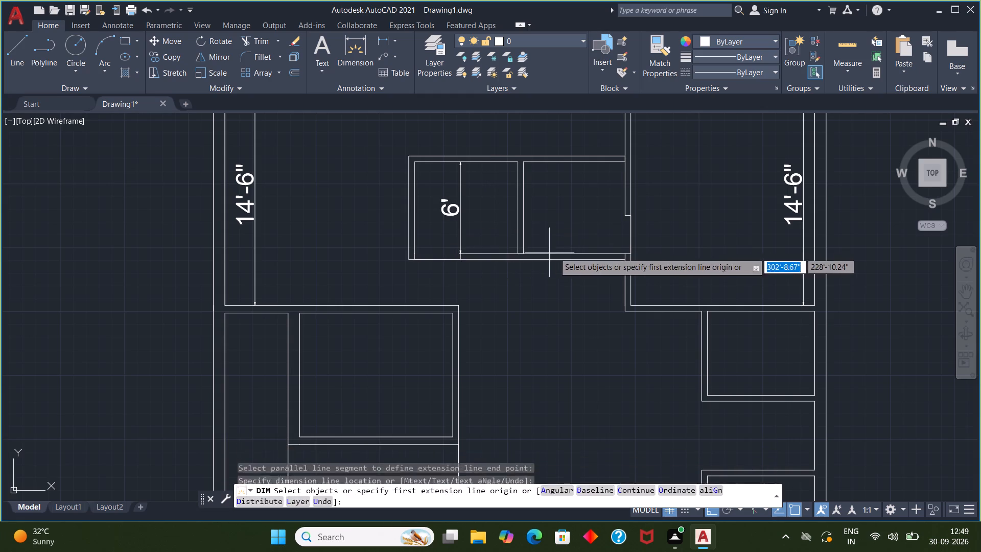
Dimension the western small room's inner width between its west wall and the partition, placing the dimension just below the north wall.
scroll(425, 206, up, 1)
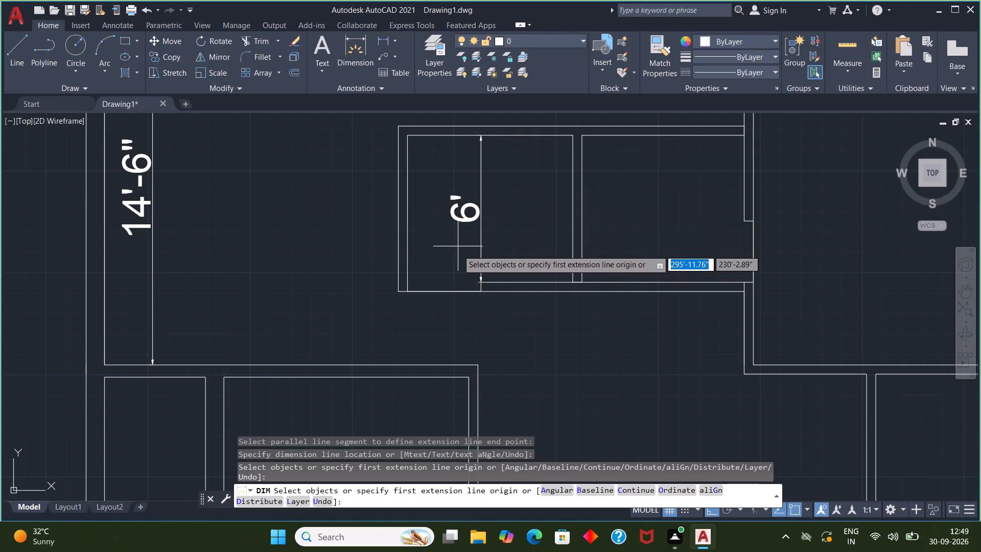
click(407, 152)
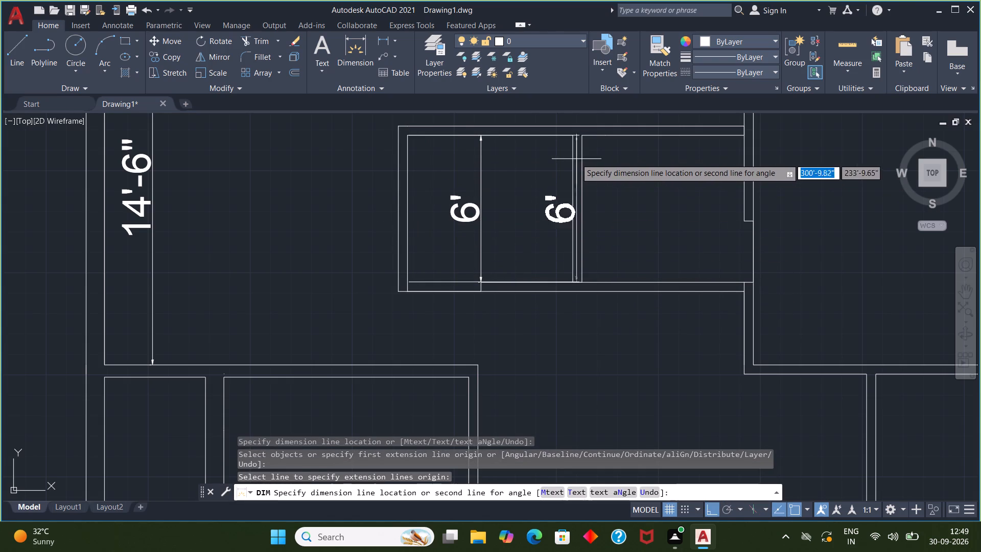
click(574, 156)
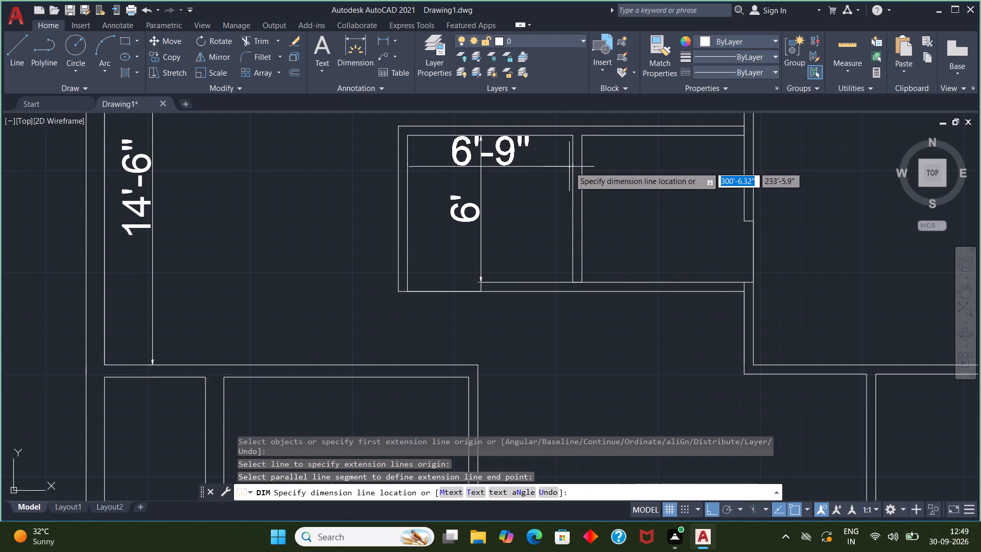
click(569, 167)
scroll(537, 237, down, 1)
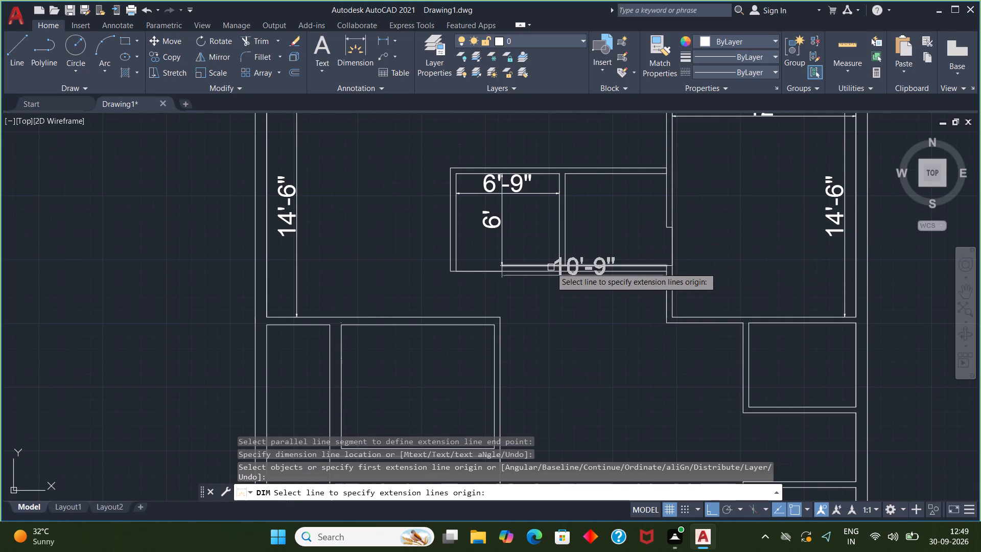
key(Escape)
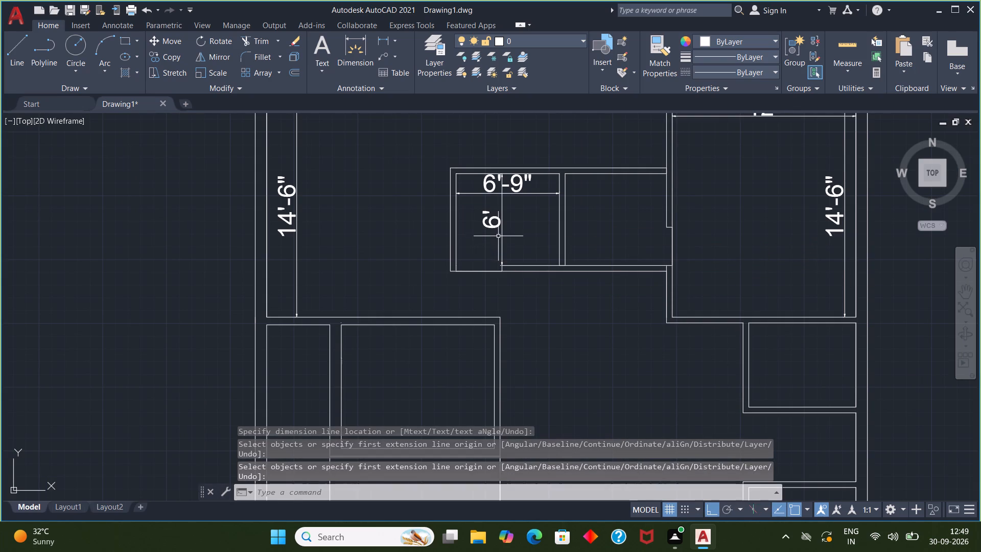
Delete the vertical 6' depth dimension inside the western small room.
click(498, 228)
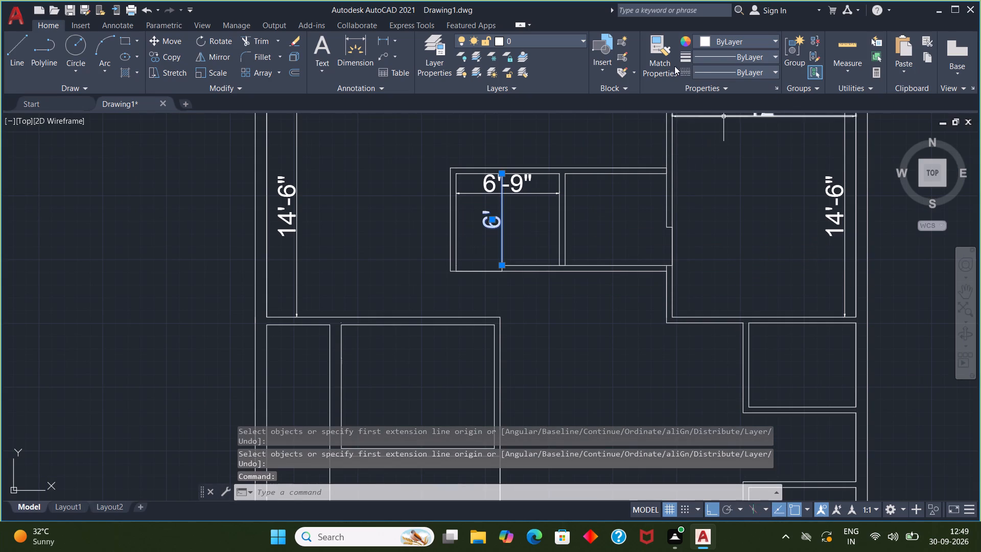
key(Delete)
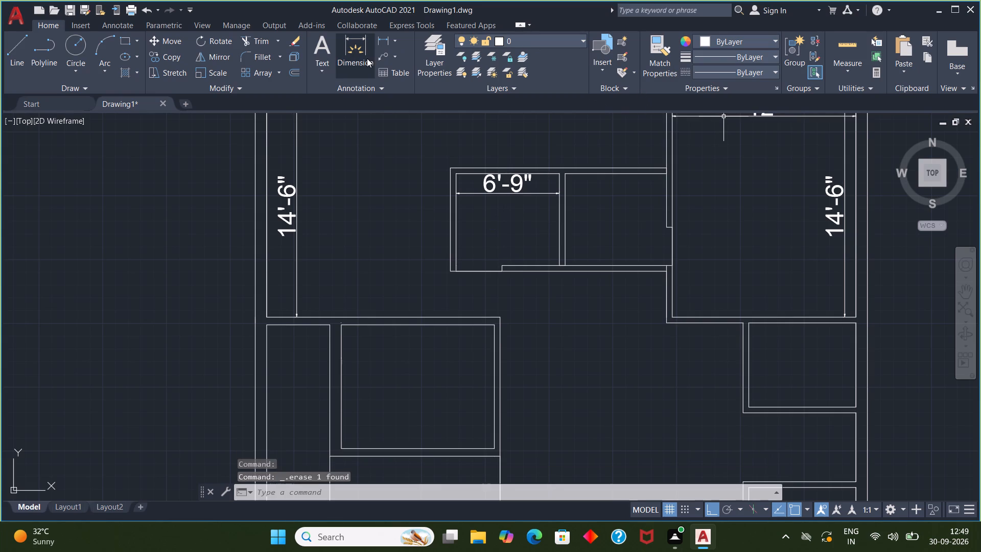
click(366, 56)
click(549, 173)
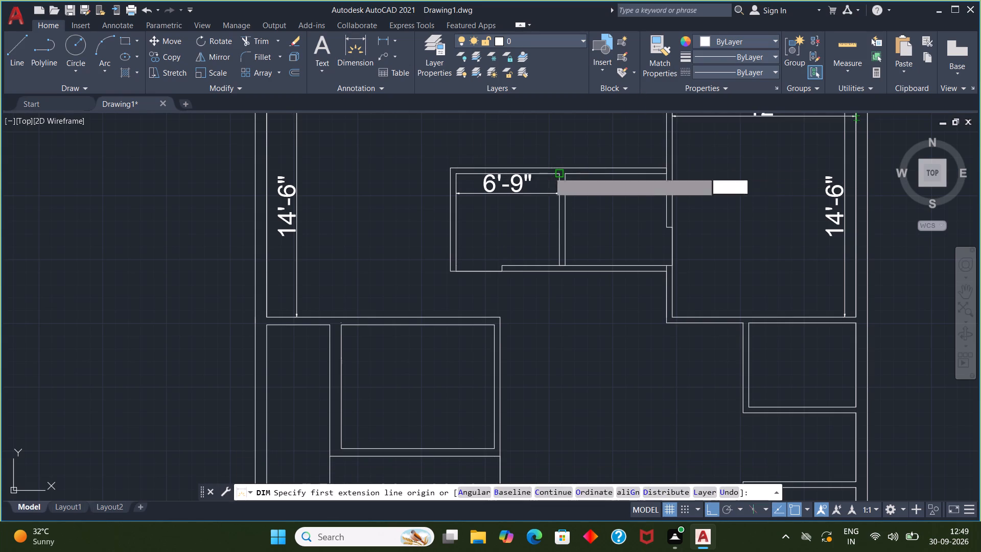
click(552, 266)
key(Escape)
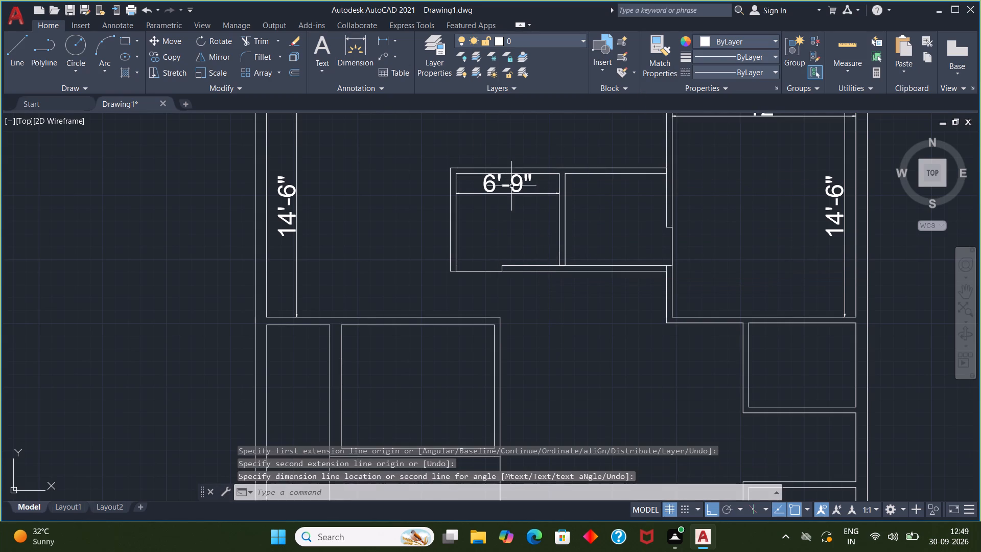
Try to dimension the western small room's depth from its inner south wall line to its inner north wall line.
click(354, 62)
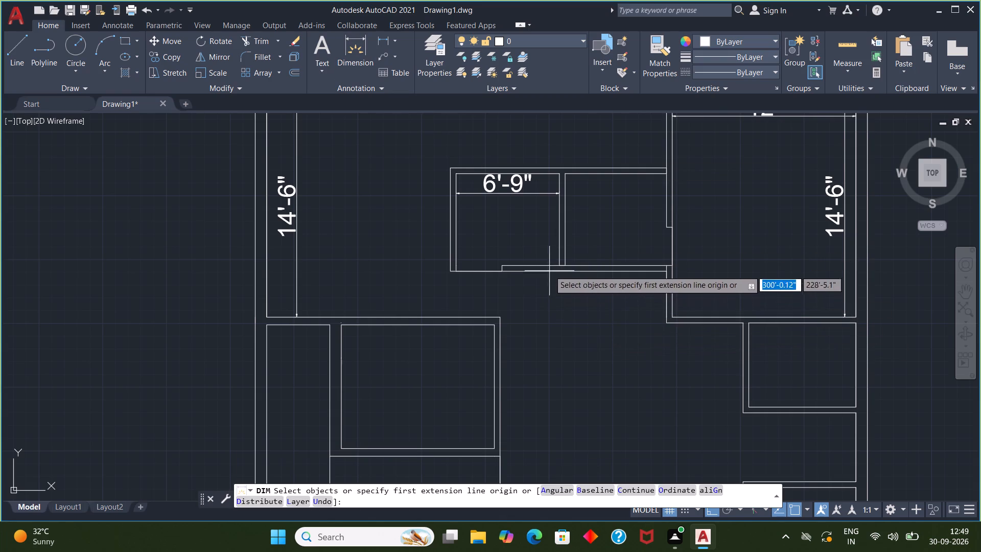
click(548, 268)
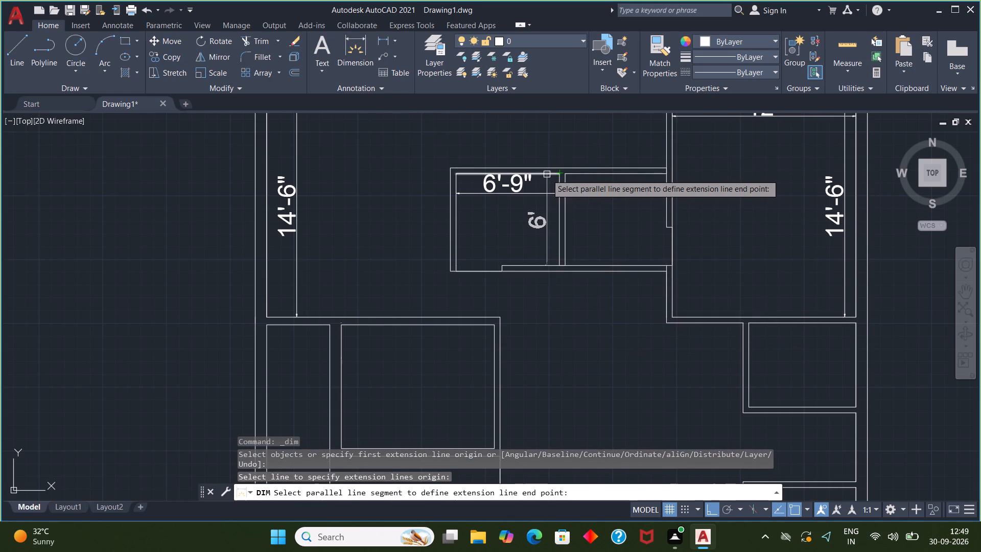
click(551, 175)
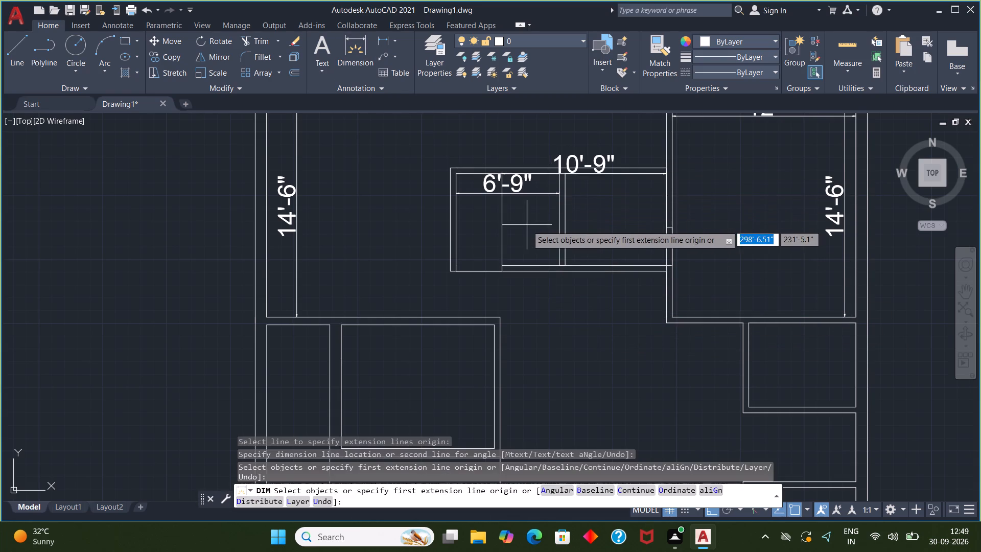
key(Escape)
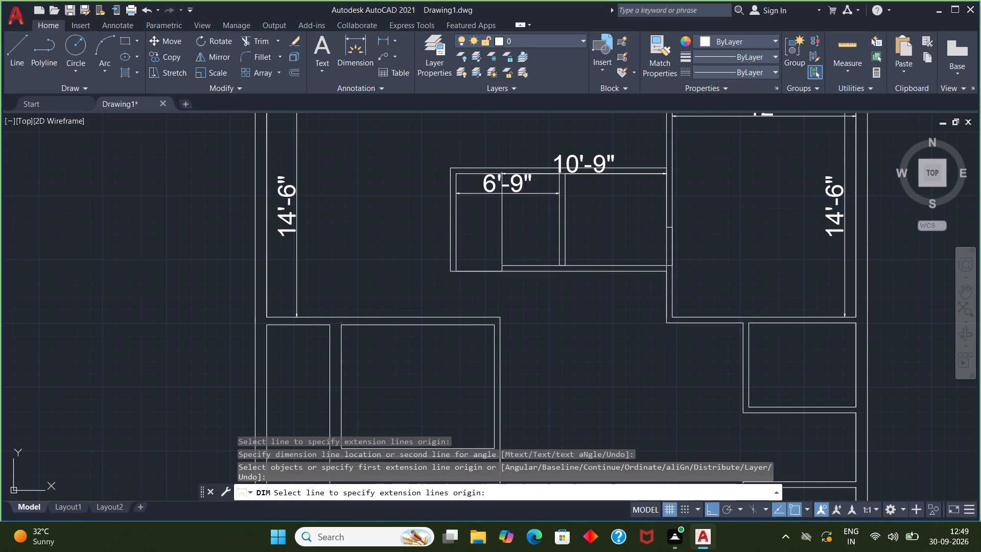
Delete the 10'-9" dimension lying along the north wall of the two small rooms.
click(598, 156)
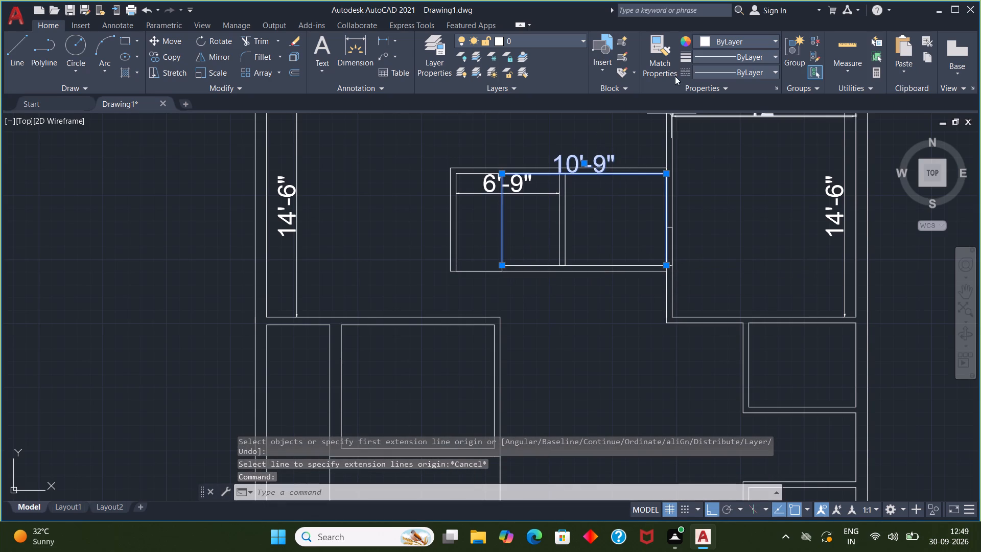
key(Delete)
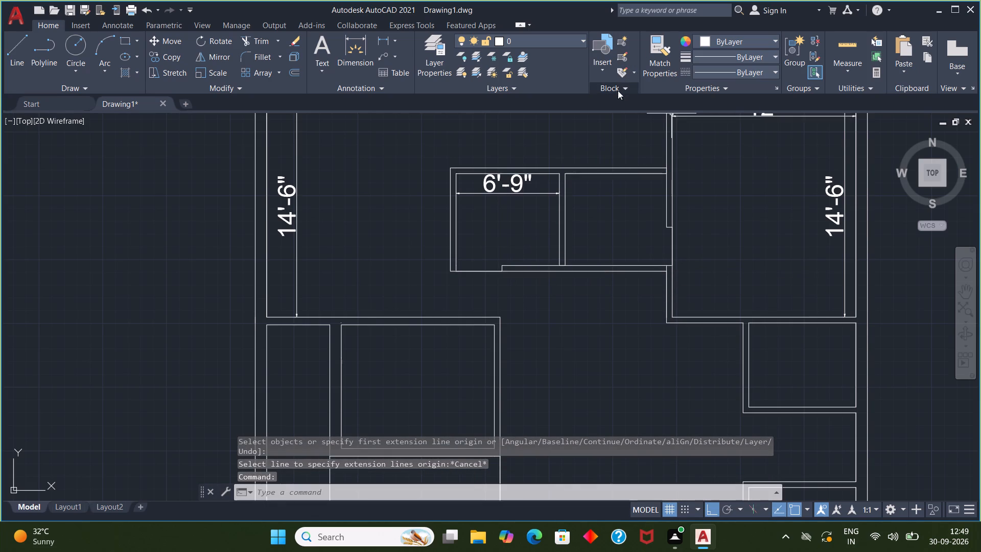
Dimension the western small room's inner depth from its inner north wall line to its inner south wall line.
scroll(530, 226, up, 1)
middle_drag(529, 225, 497, 255)
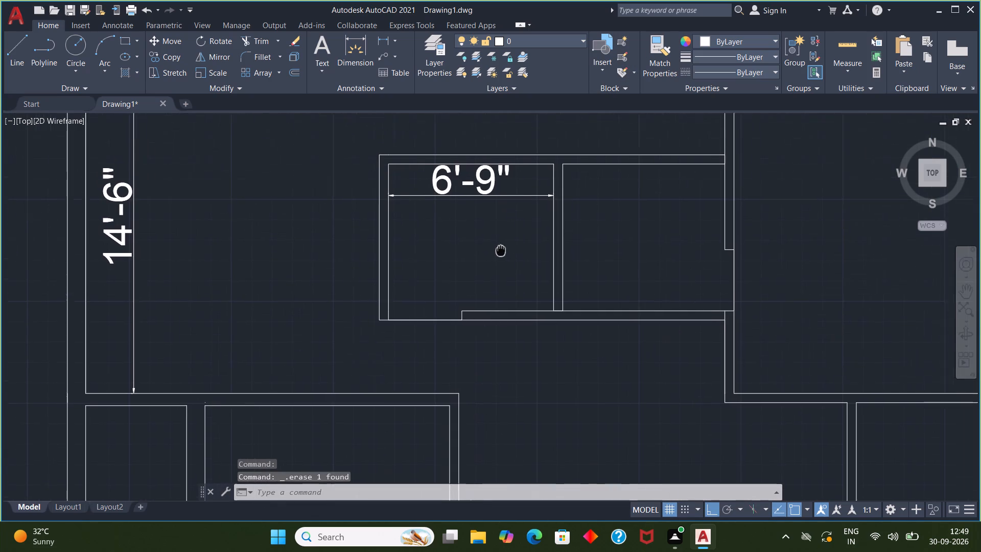
middle_drag(497, 255, 465, 288)
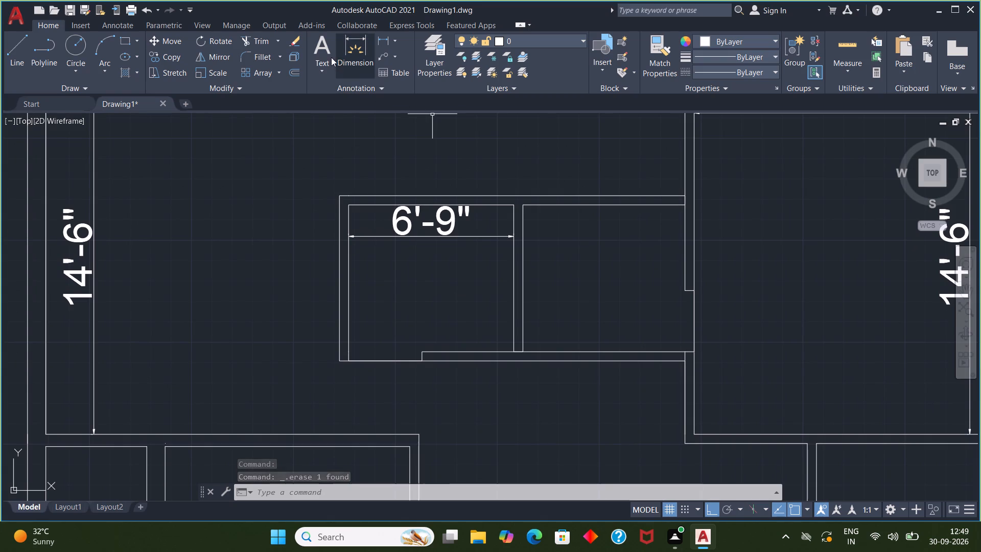
click(320, 47)
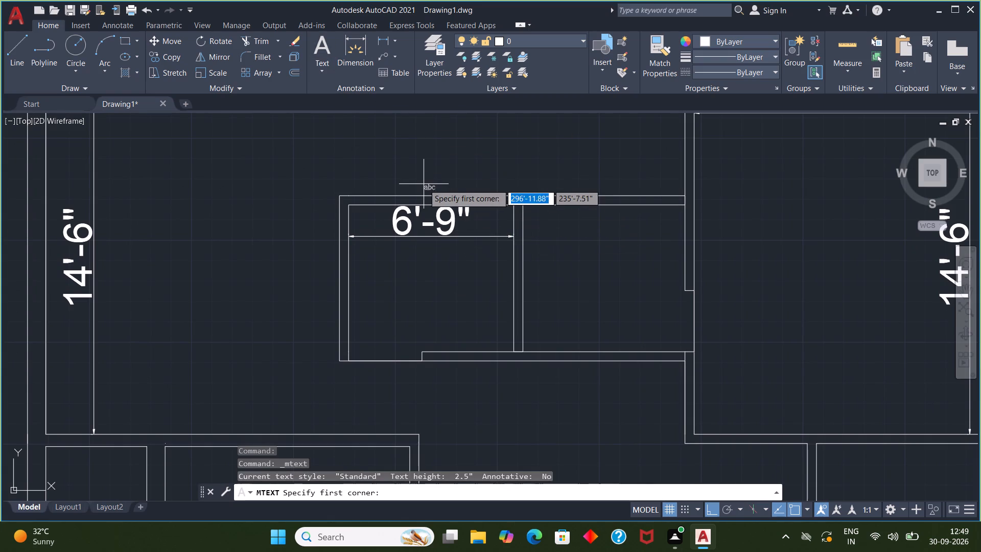
key(Escape)
click(362, 47)
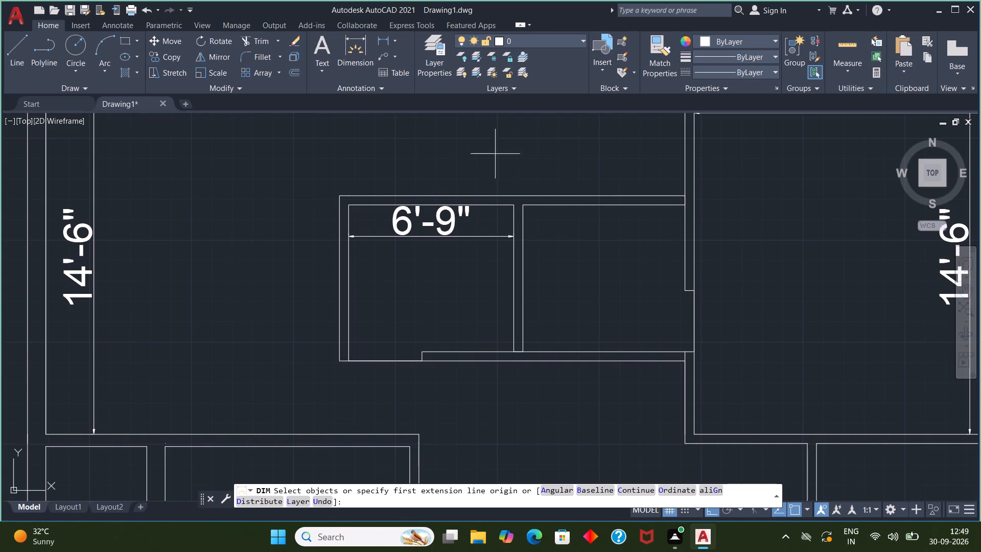
click(499, 204)
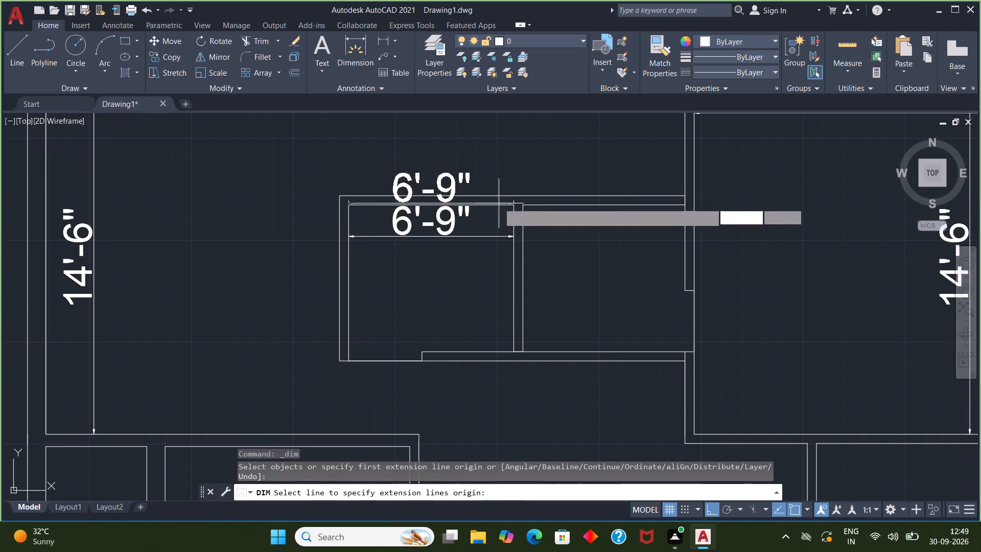
click(494, 350)
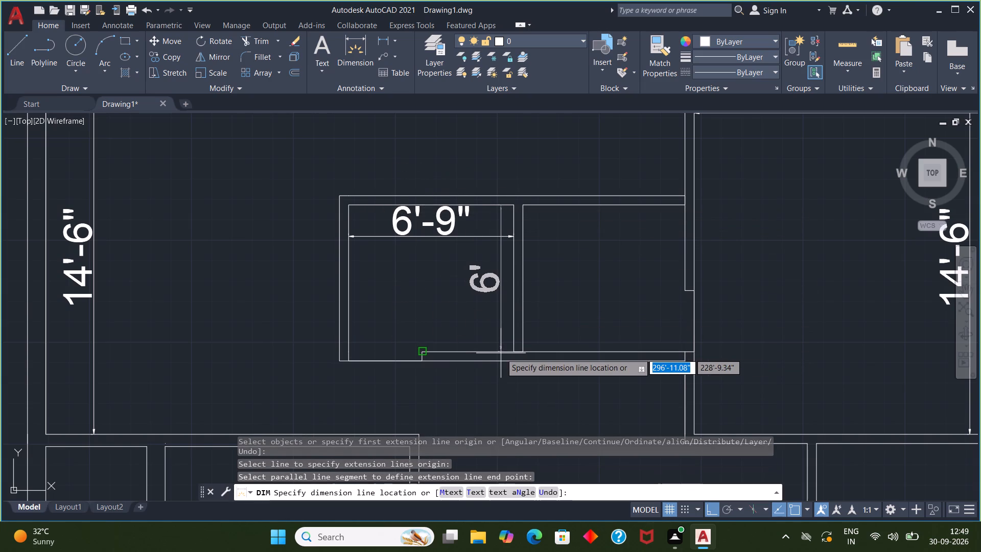
click(501, 353)
key(Escape)
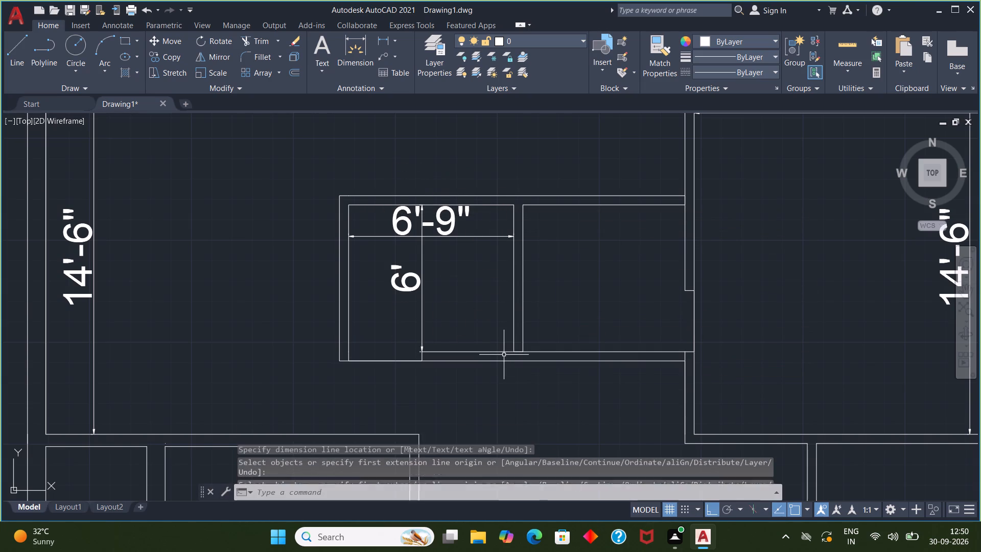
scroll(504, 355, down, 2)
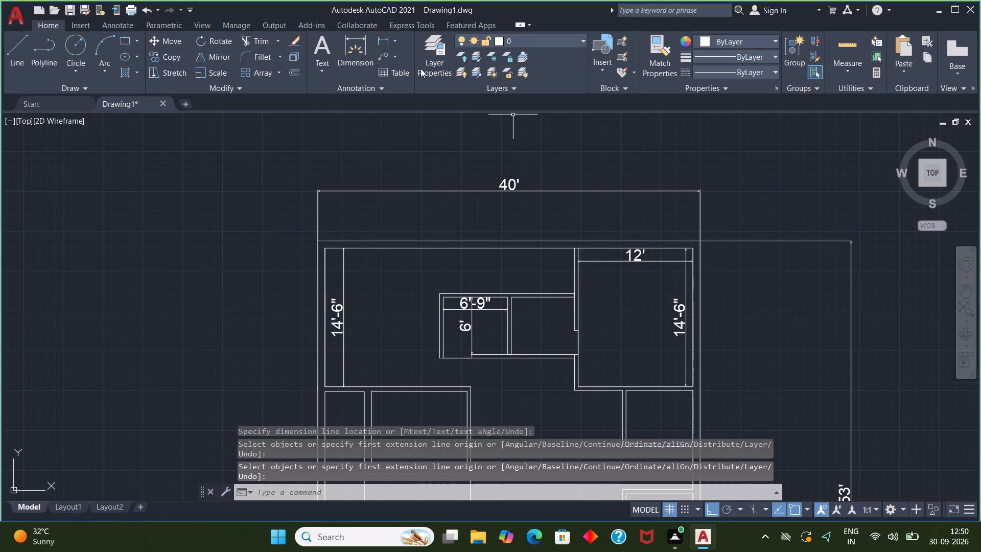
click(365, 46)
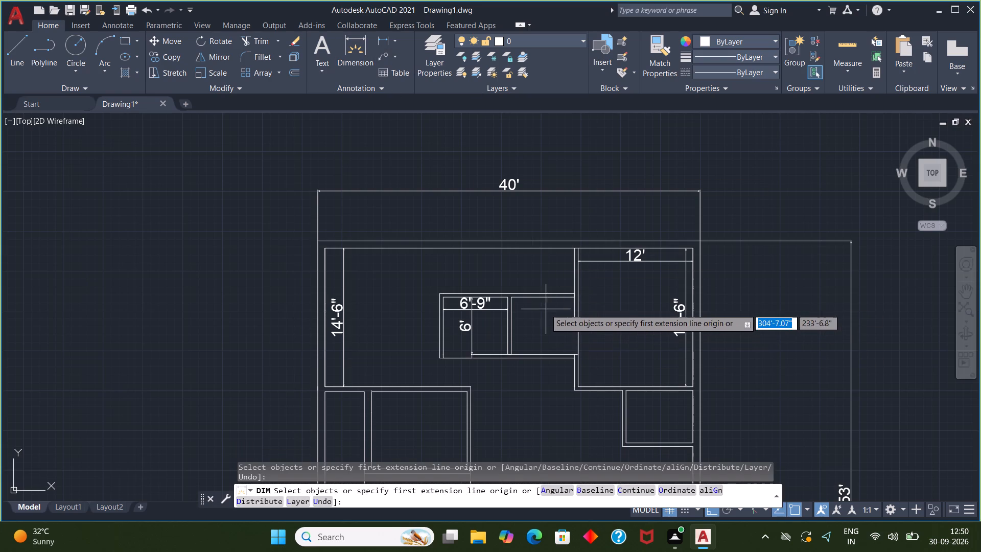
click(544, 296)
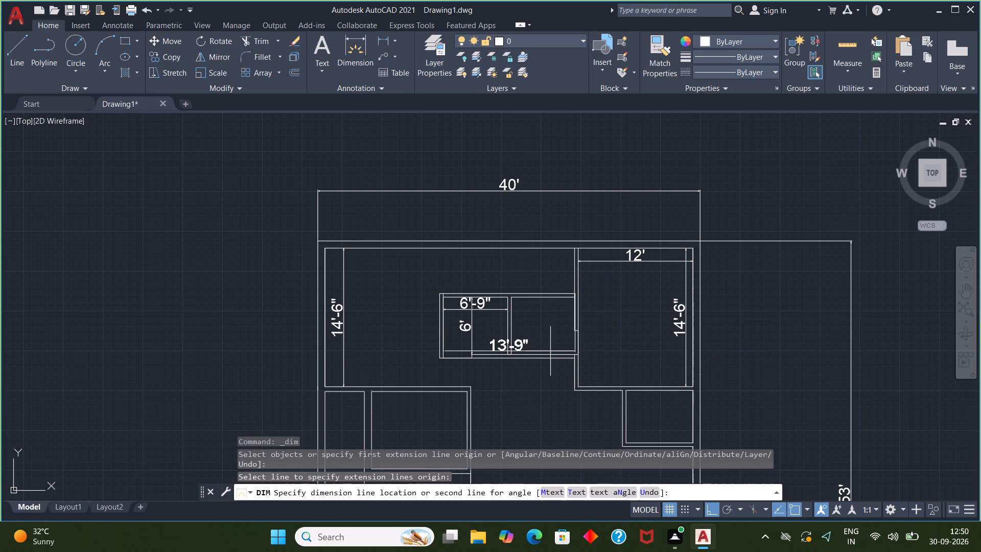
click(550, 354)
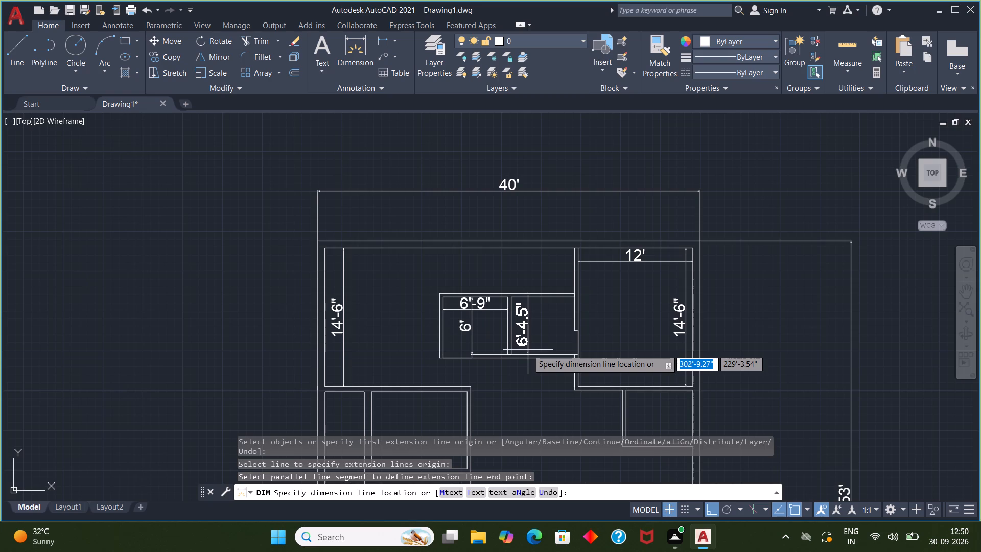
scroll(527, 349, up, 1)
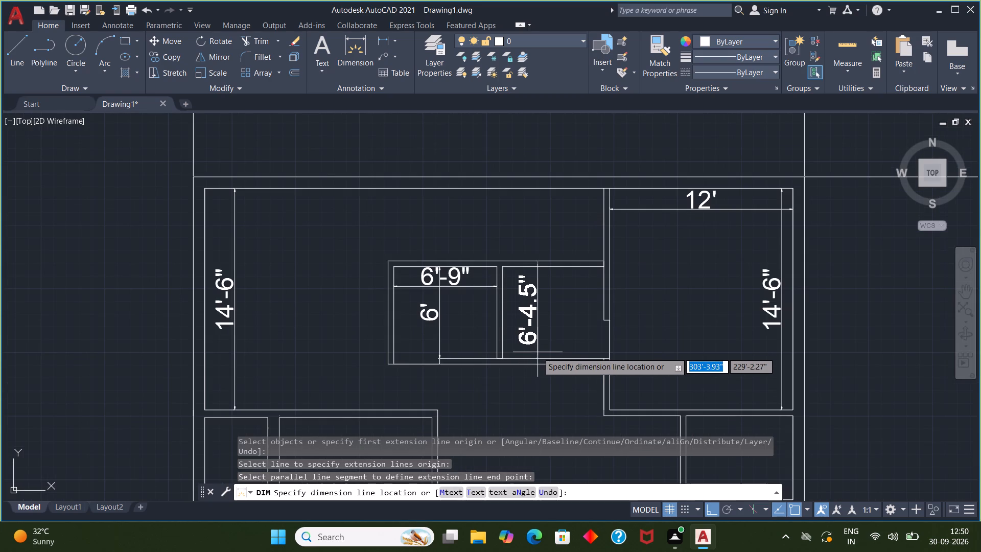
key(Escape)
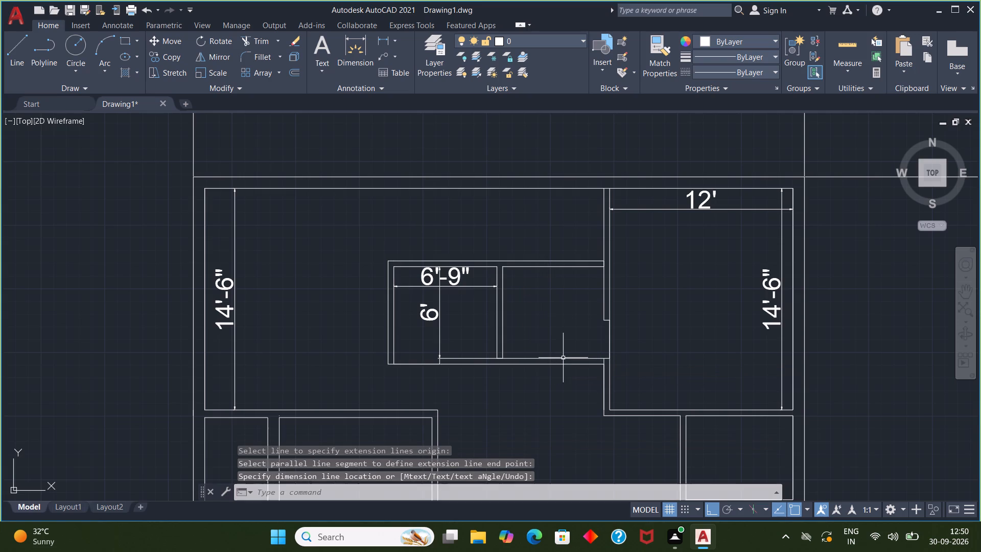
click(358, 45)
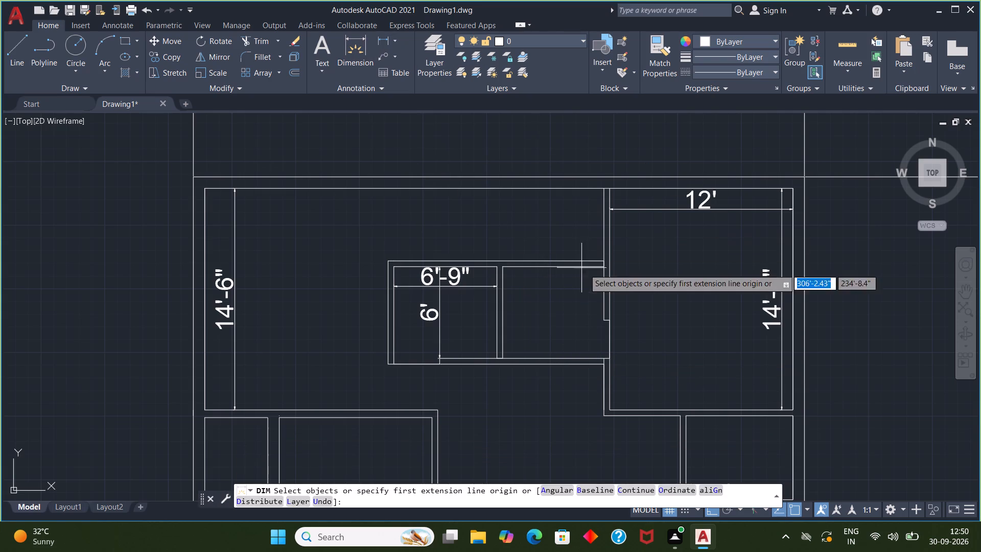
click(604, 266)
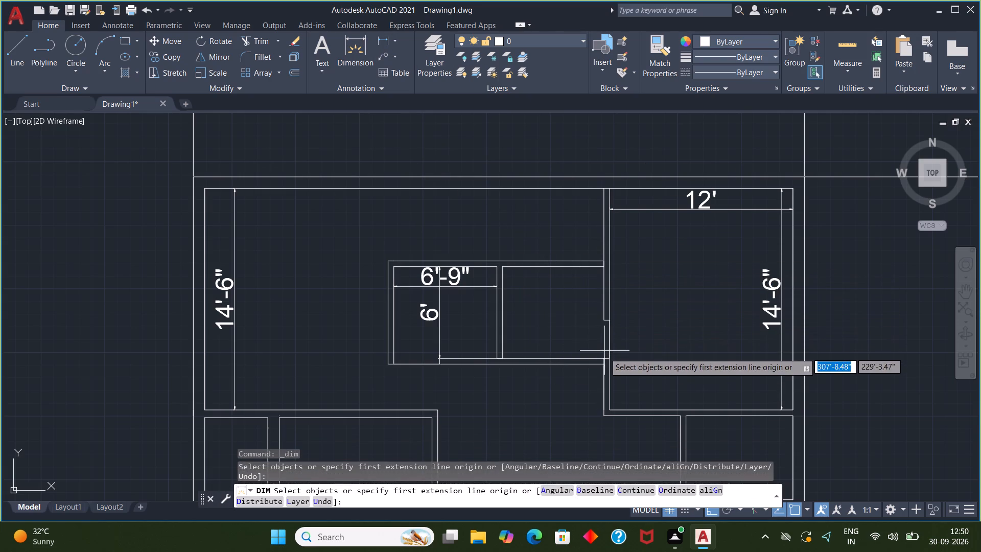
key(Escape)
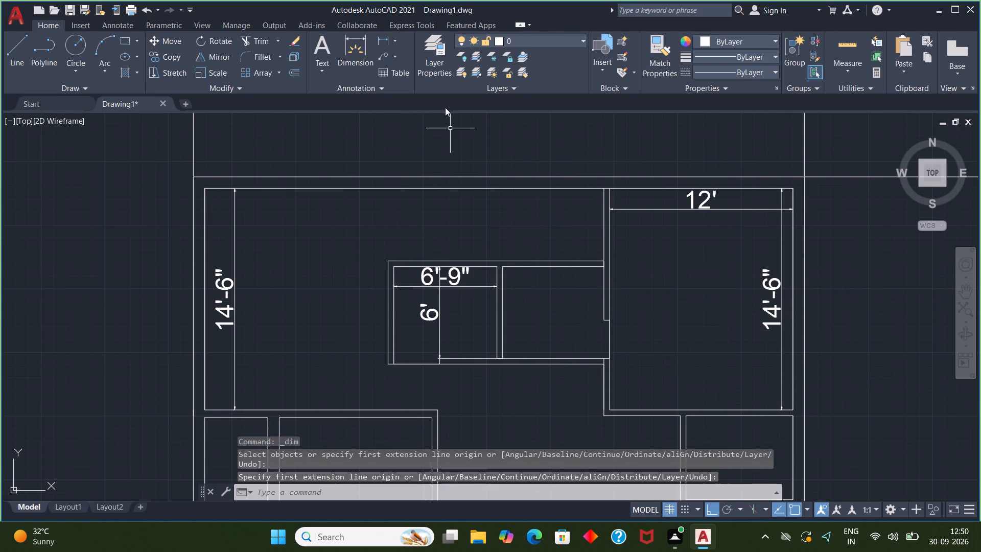
Dimension the eastern small room's inner depth between the end points of the partition's east face, placing the dimension just east of the partition.
click(370, 45)
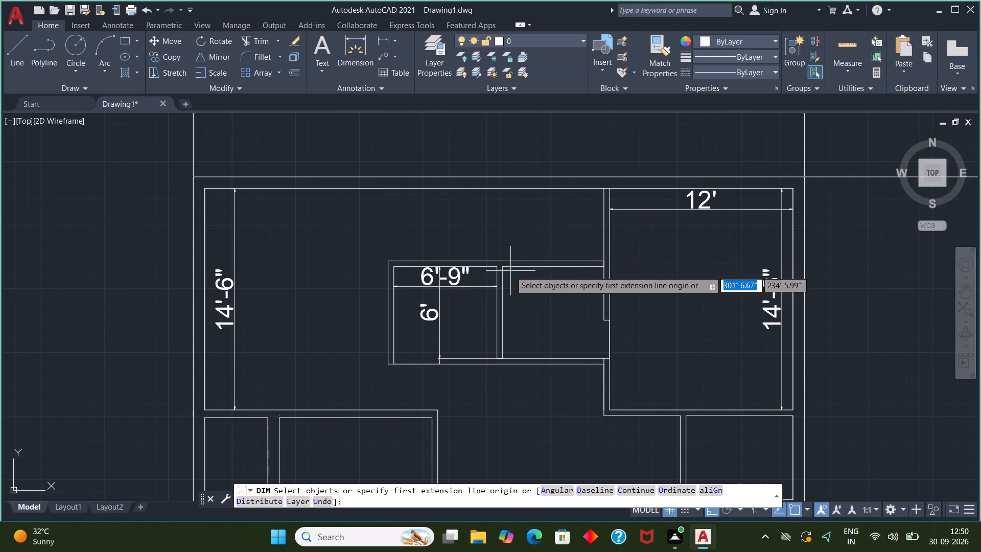
click(500, 266)
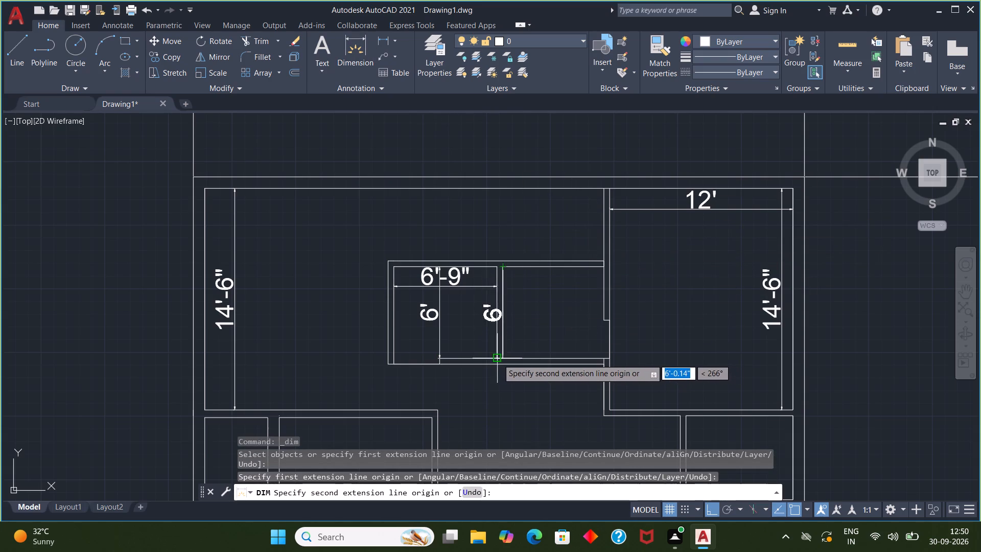
click(502, 357)
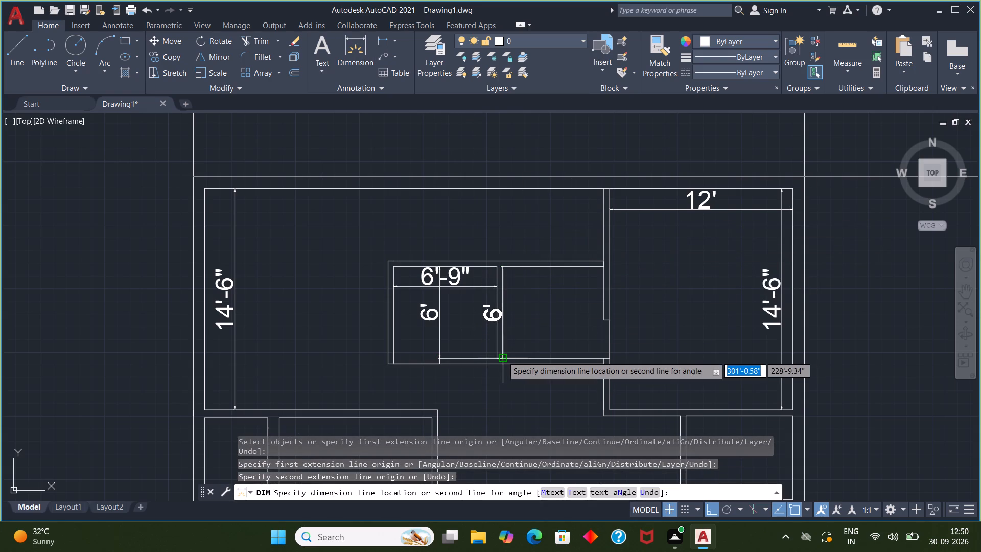
click(525, 359)
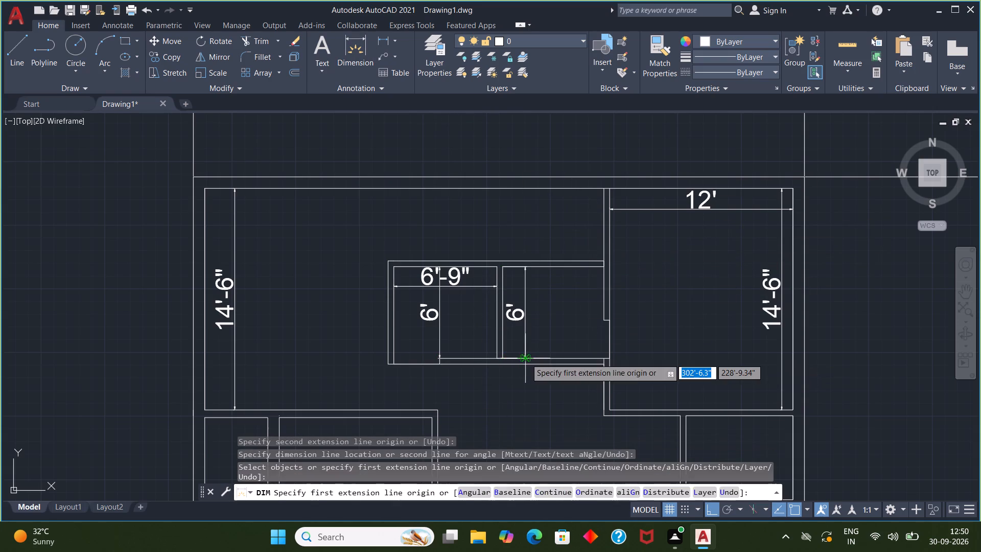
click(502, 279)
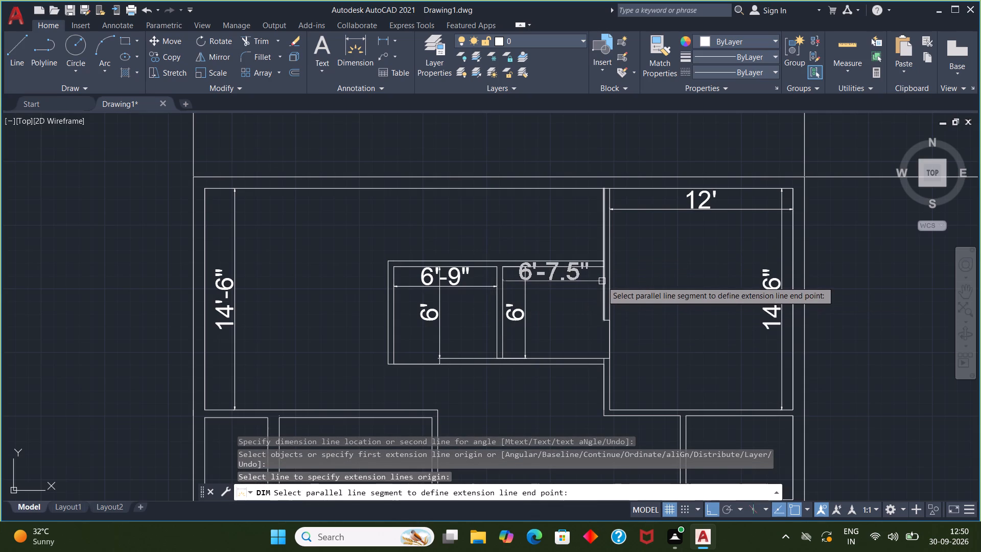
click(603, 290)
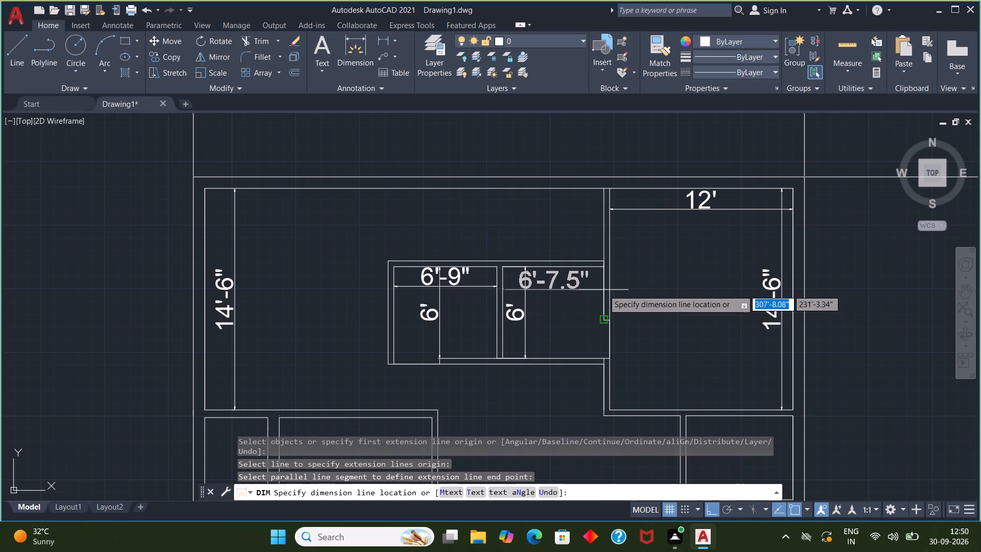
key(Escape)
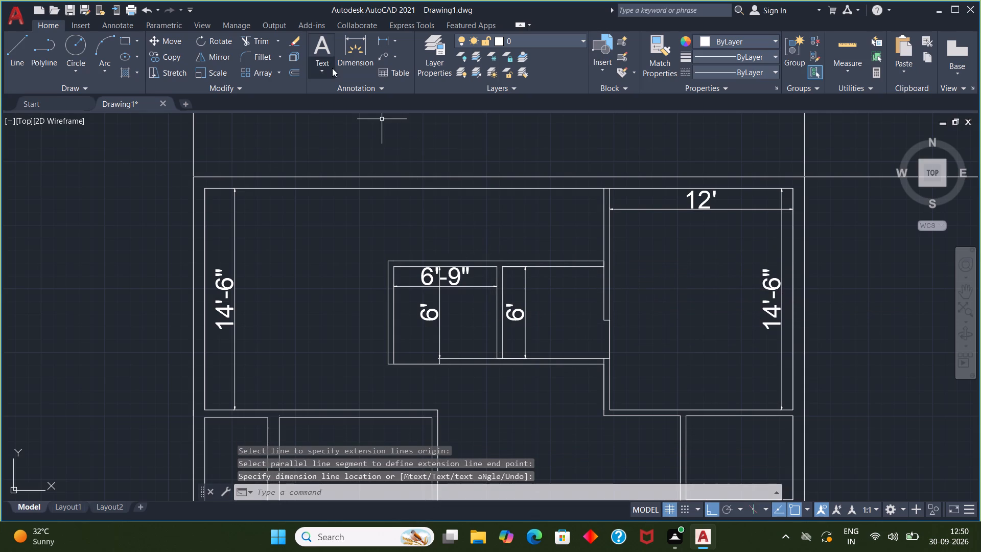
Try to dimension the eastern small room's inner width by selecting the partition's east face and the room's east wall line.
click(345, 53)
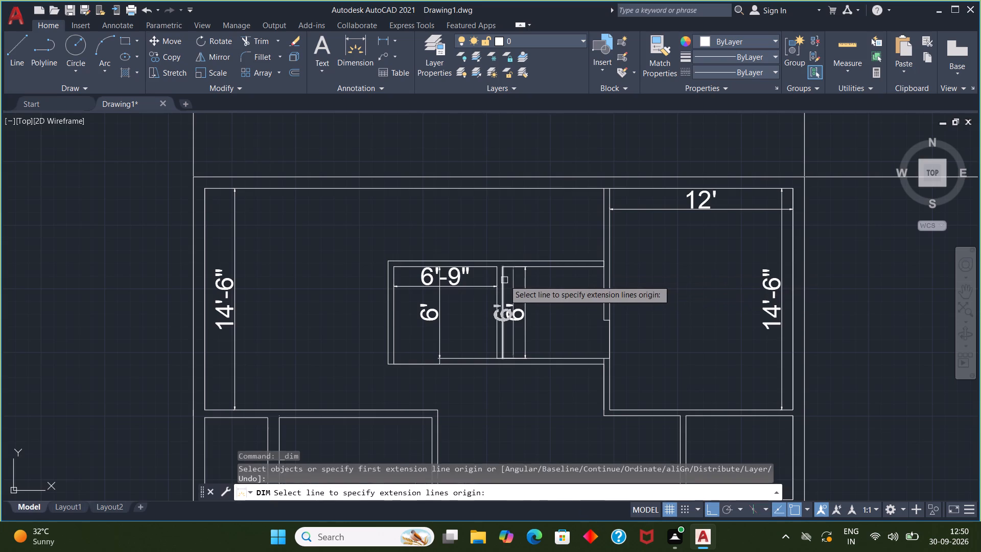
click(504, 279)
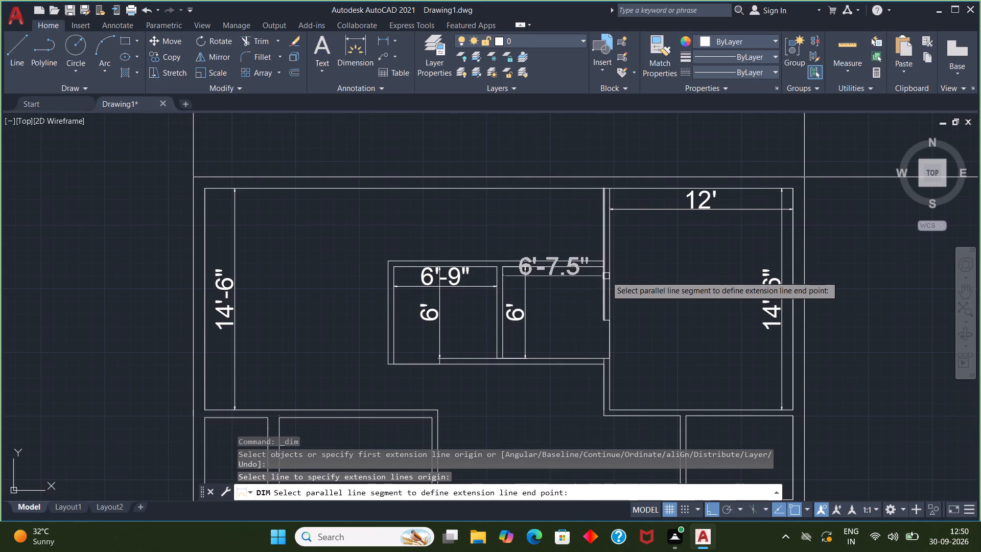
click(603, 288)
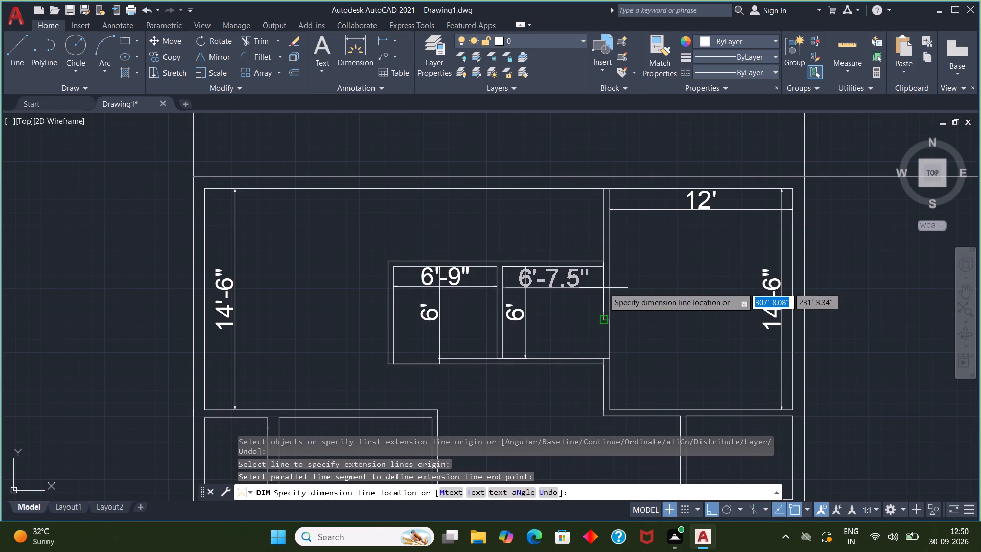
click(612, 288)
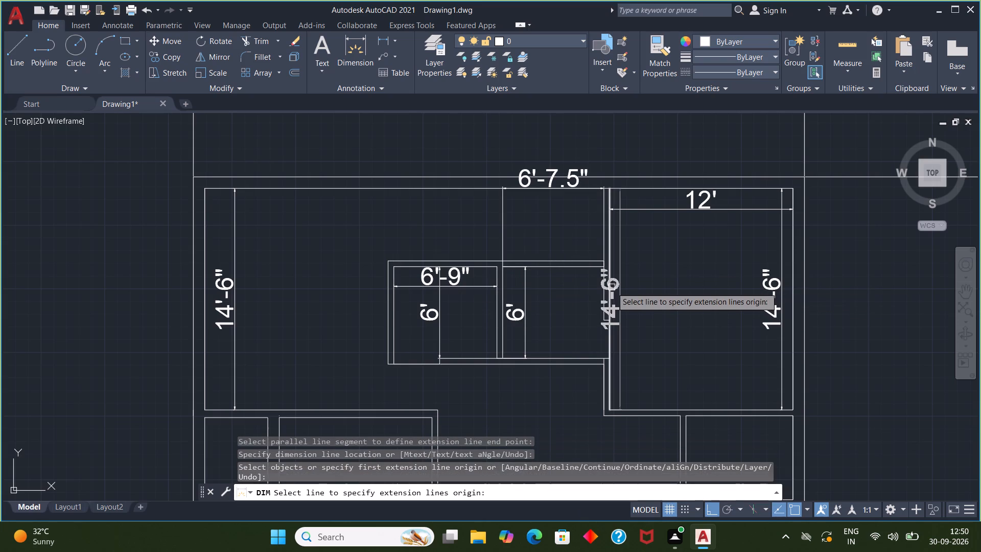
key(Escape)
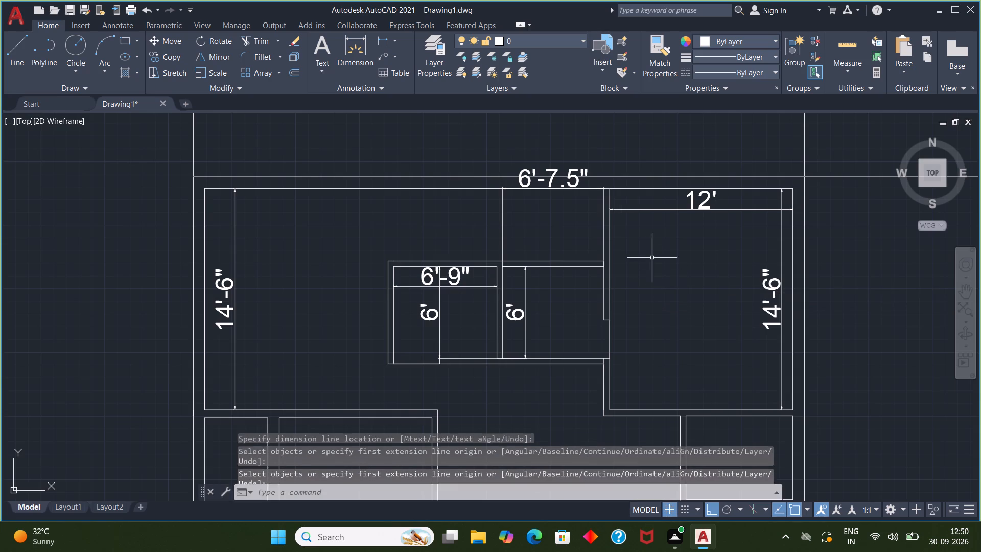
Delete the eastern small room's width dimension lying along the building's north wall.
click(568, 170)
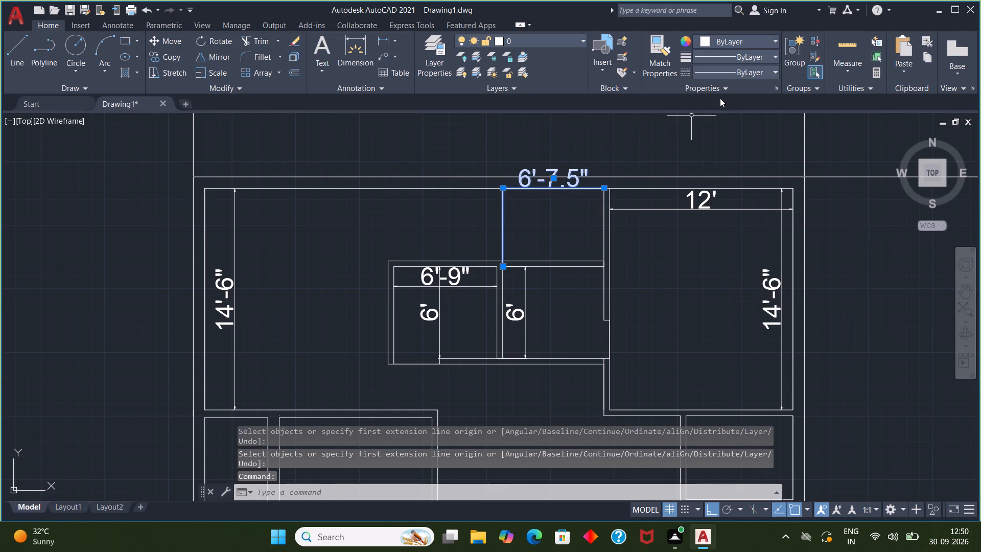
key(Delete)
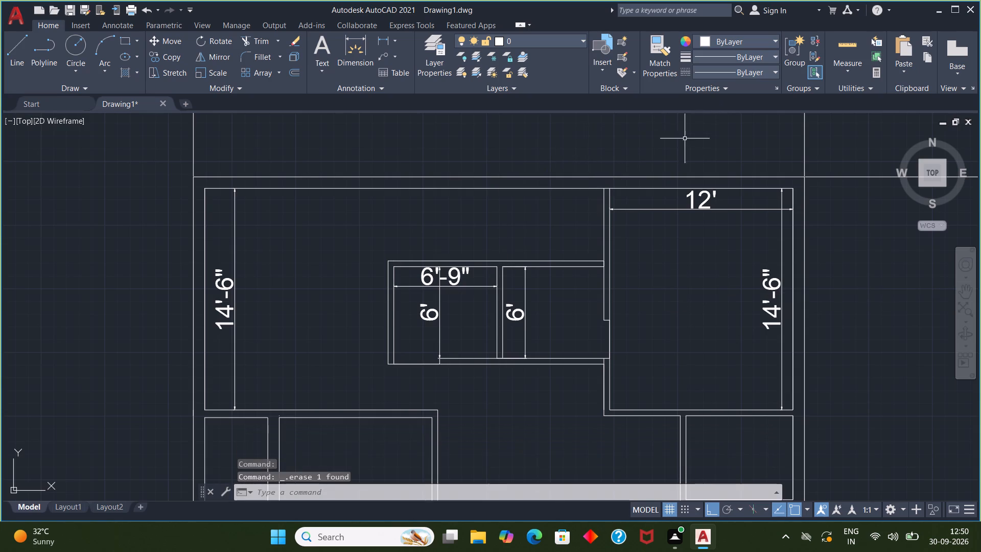
Add a linear dimension for the eastern small room's inner width from the partition to the east wall, placed just below its north wall.
scroll(682, 141, up, 2)
middle_drag(574, 329, 451, 153)
scroll(449, 185, down, 1)
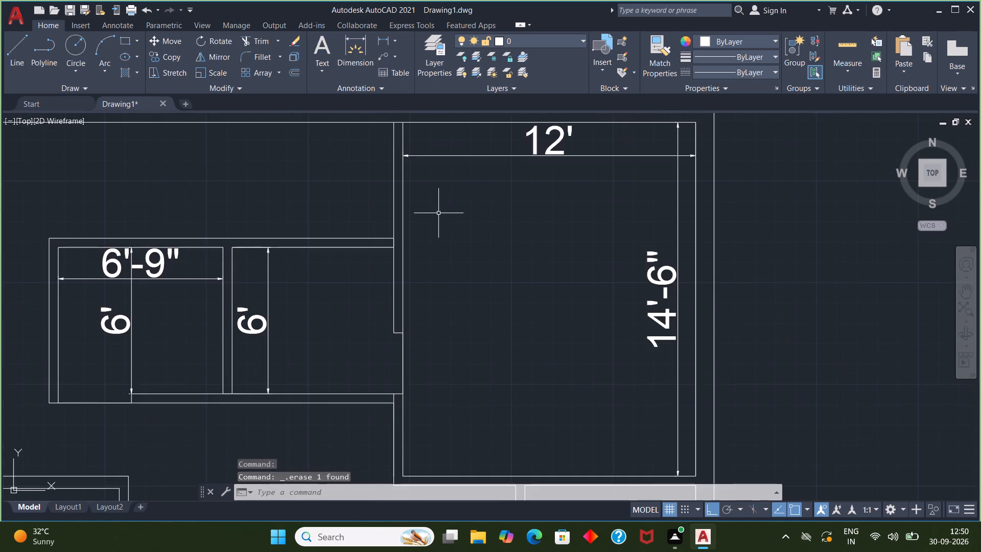
middle_drag(438, 213, 546, 196)
click(388, 39)
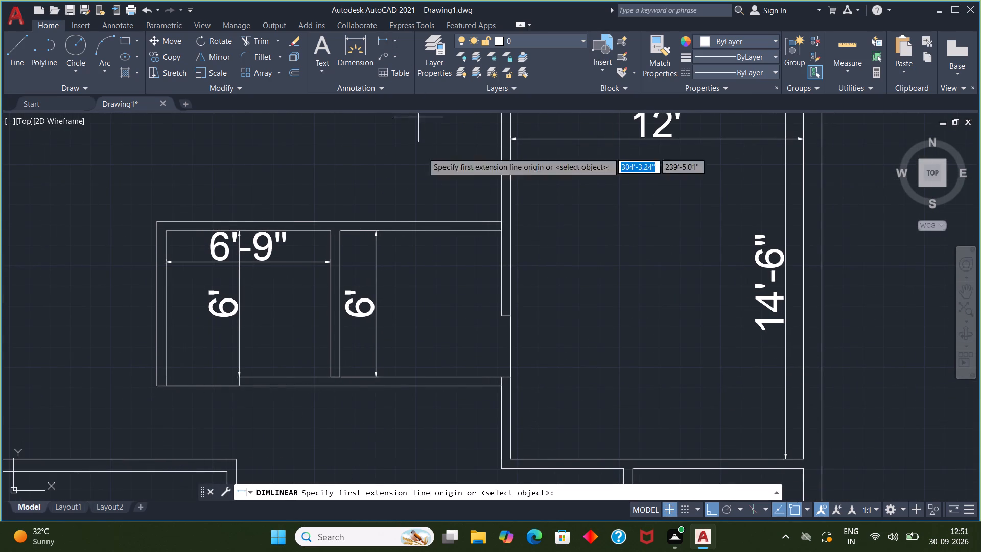
click(339, 246)
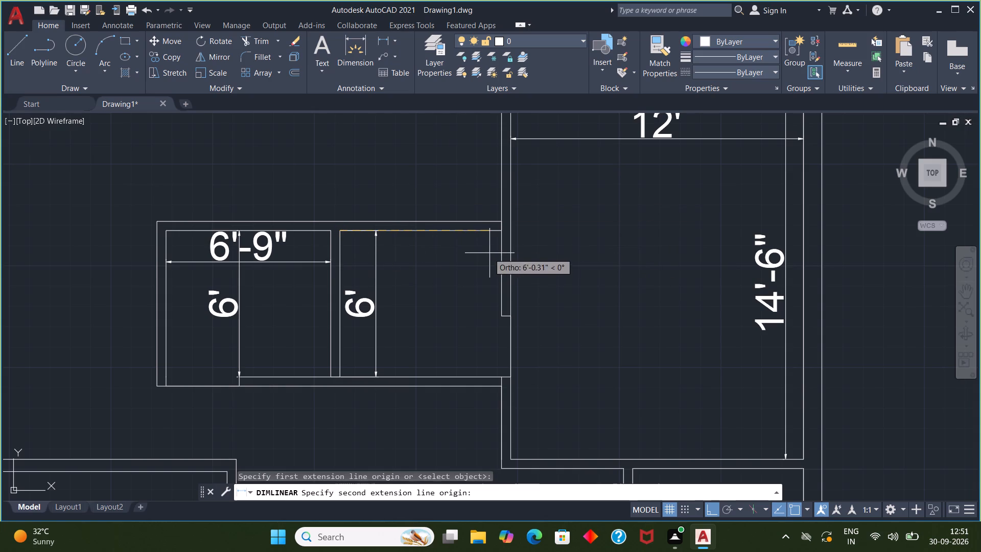
click(501, 242)
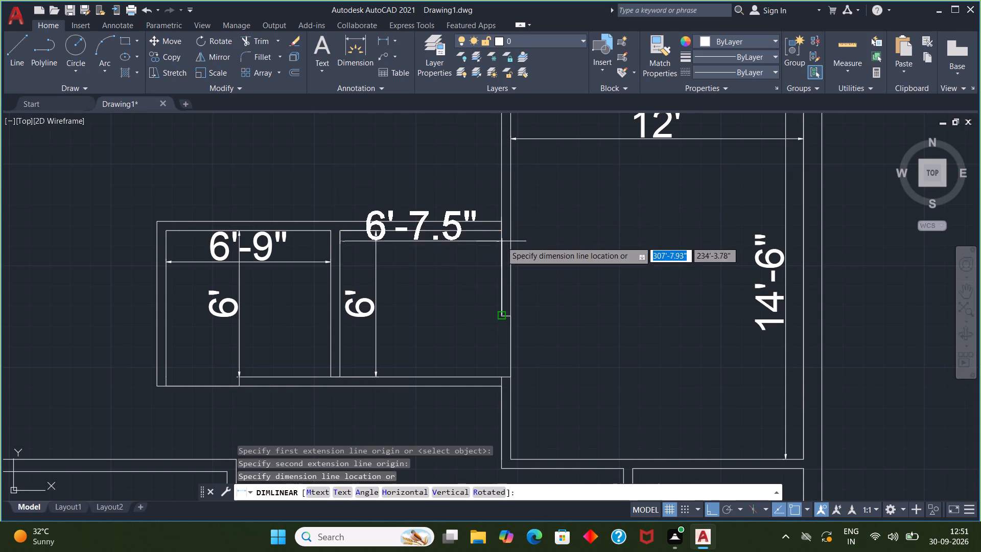
click(495, 264)
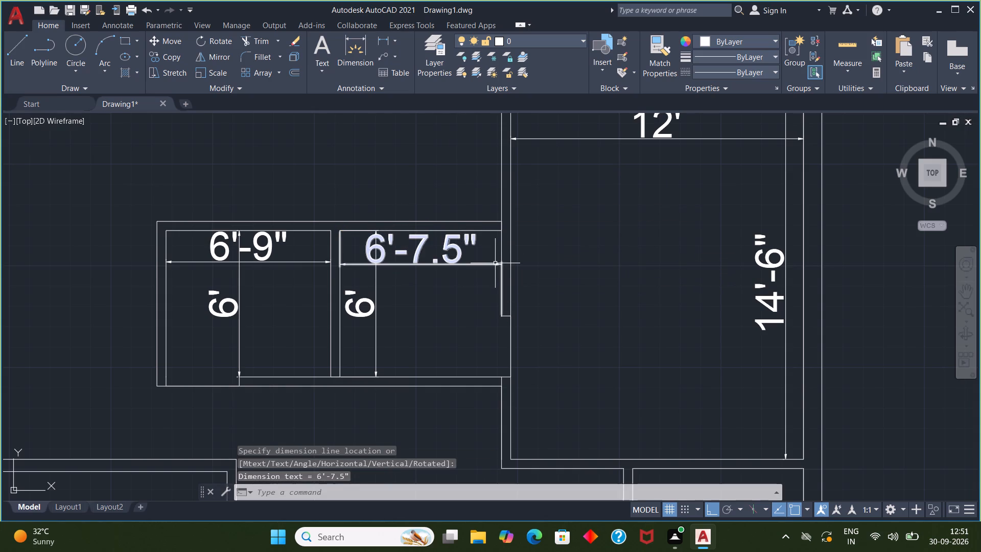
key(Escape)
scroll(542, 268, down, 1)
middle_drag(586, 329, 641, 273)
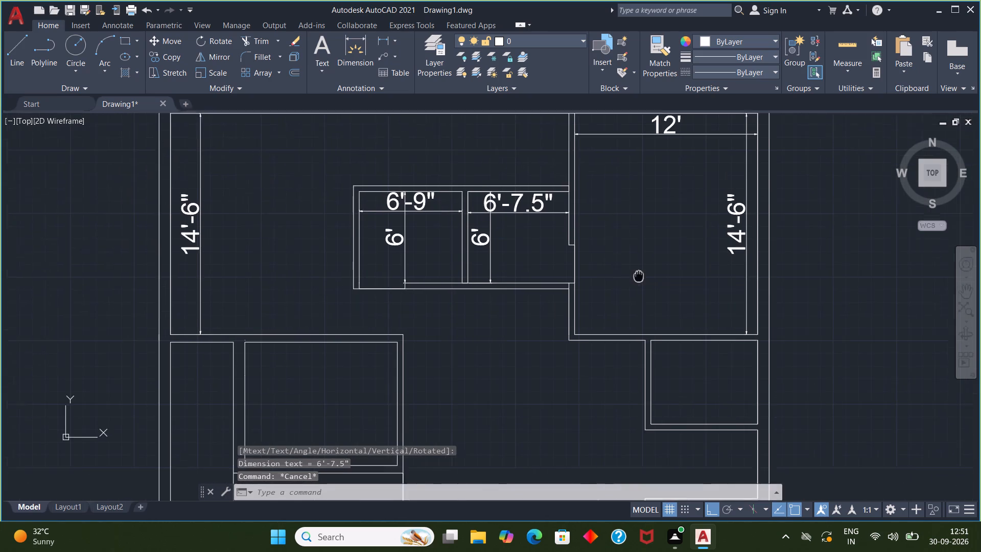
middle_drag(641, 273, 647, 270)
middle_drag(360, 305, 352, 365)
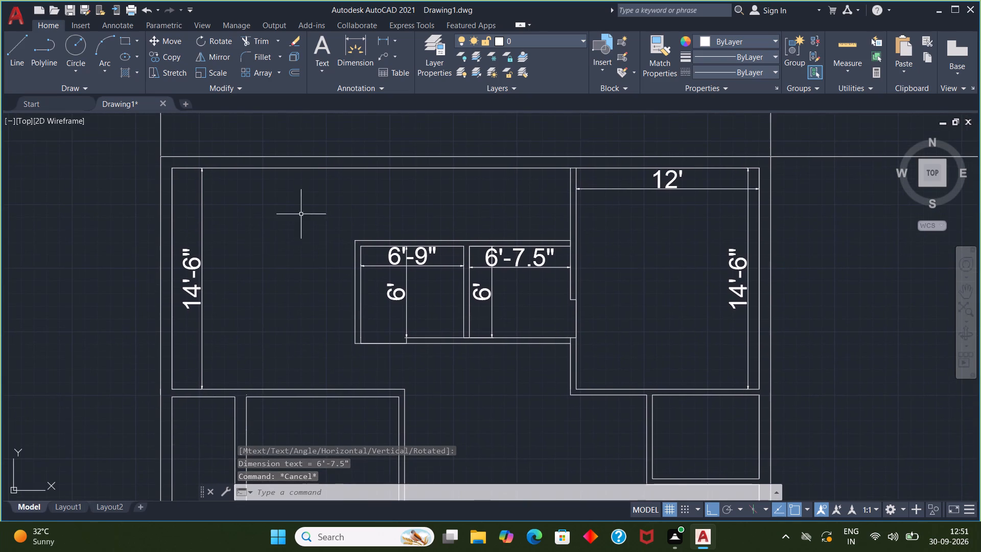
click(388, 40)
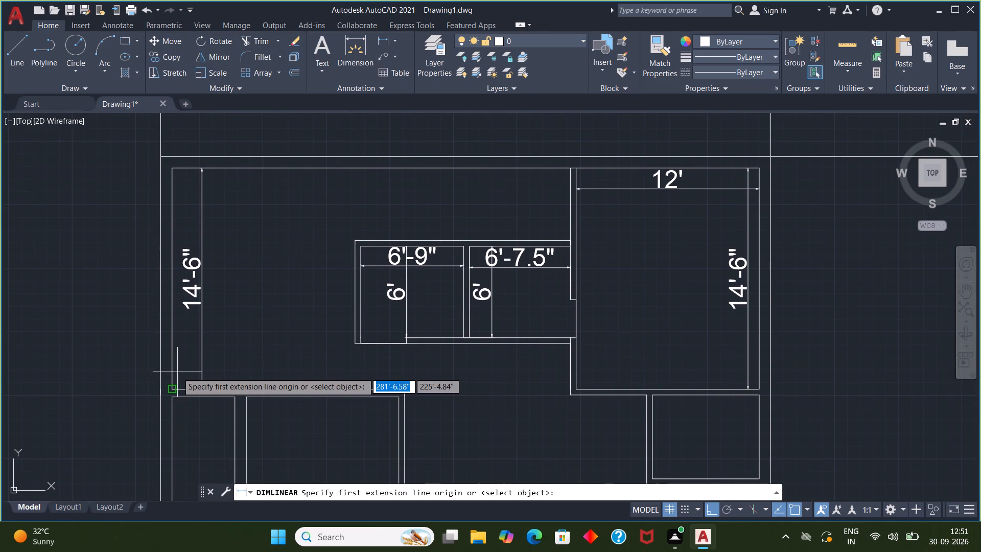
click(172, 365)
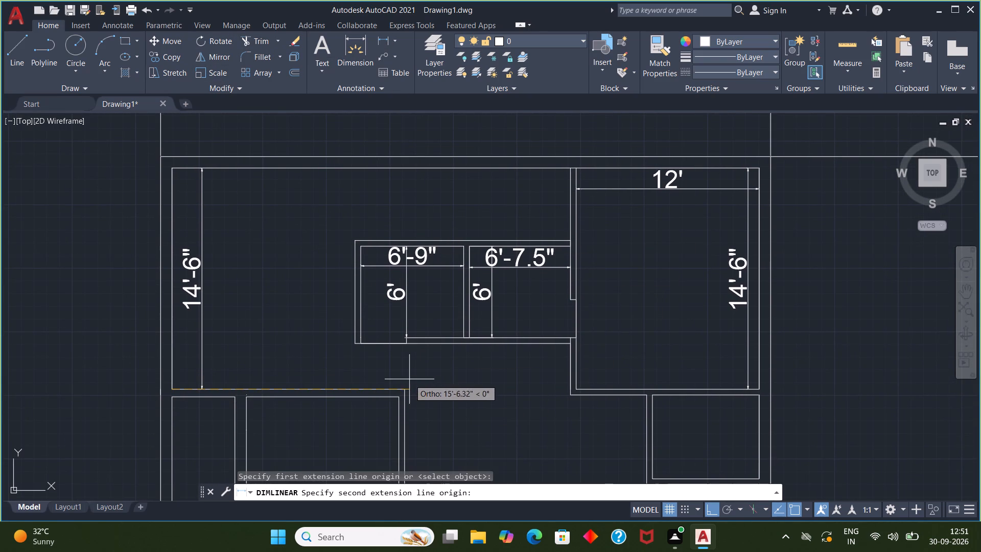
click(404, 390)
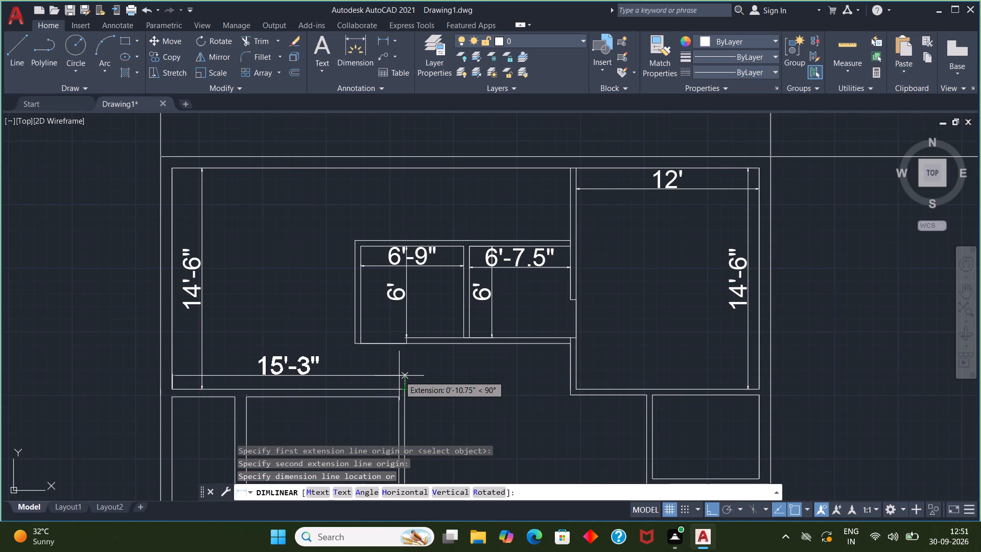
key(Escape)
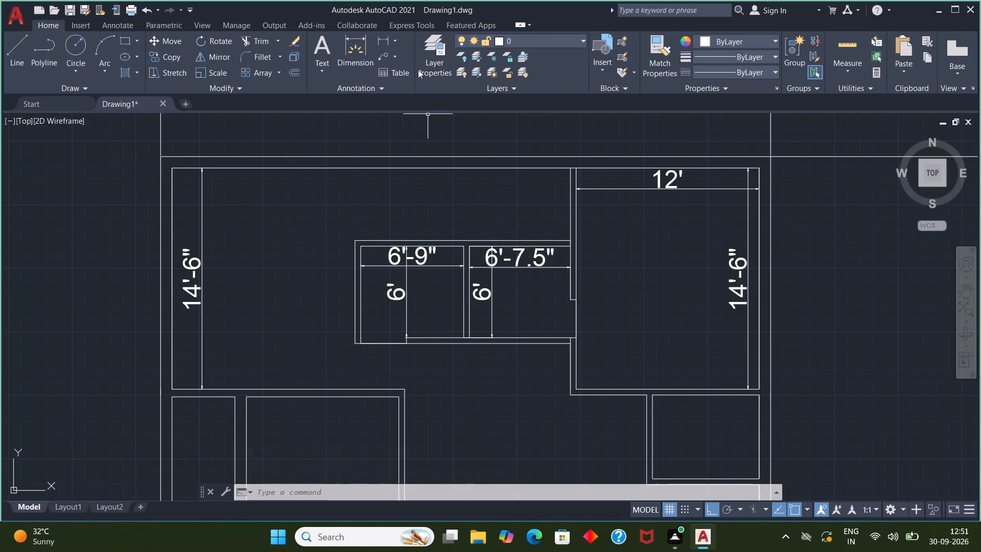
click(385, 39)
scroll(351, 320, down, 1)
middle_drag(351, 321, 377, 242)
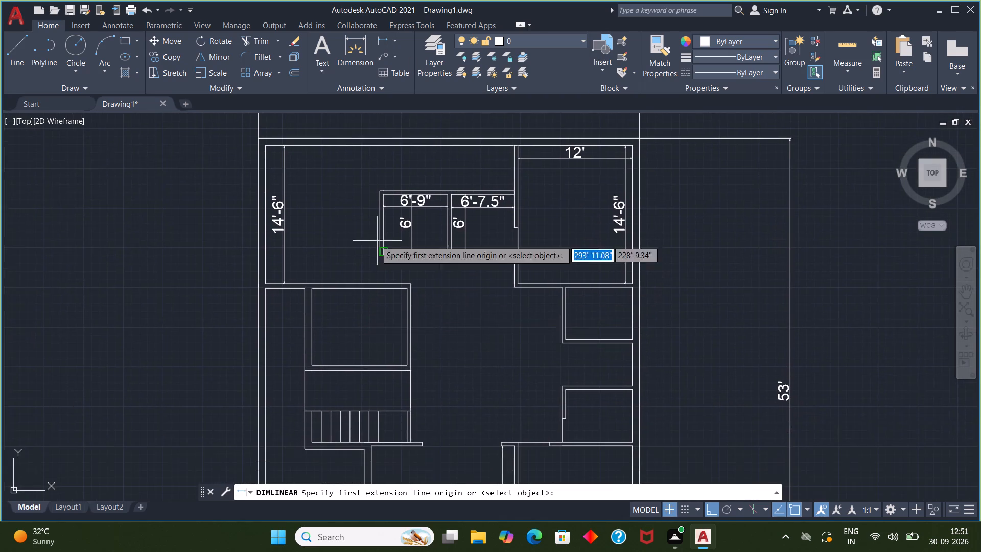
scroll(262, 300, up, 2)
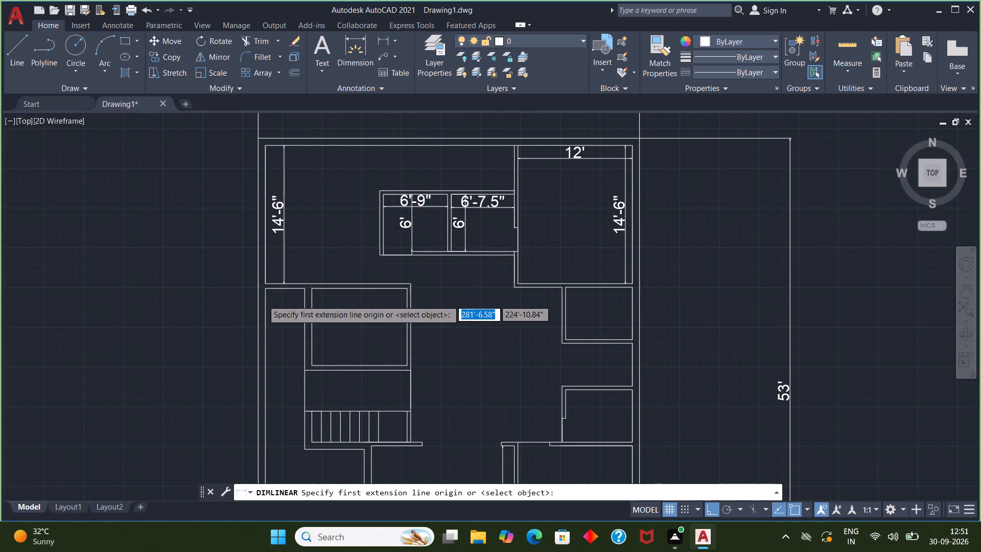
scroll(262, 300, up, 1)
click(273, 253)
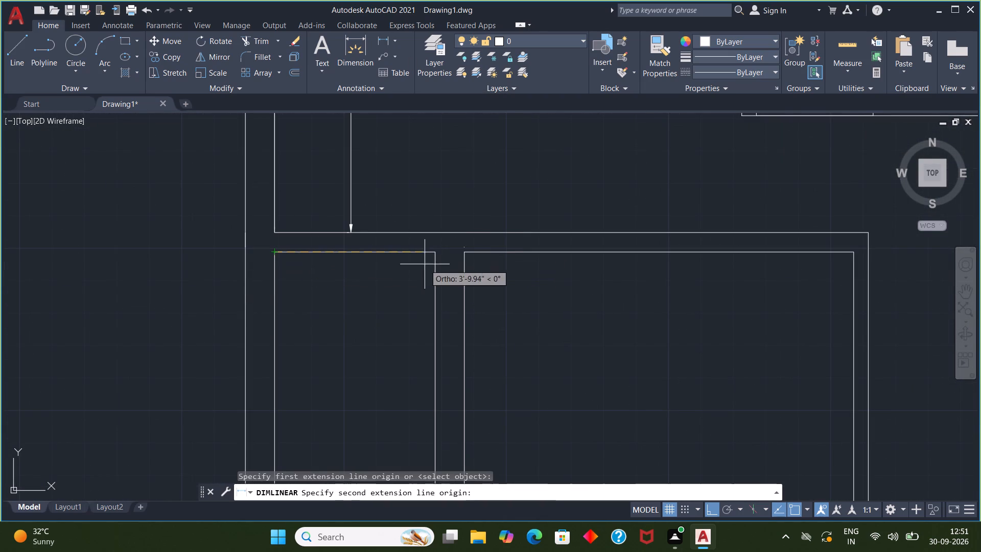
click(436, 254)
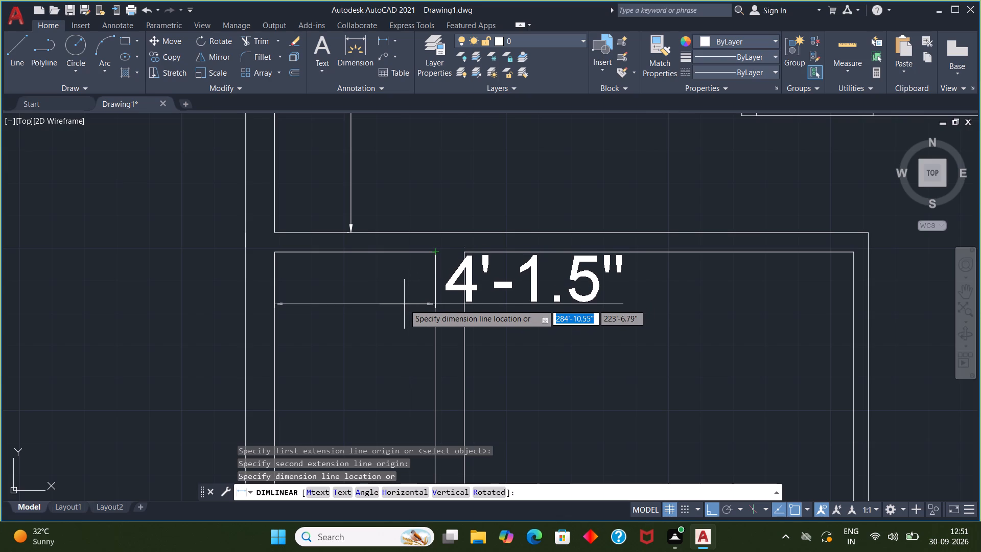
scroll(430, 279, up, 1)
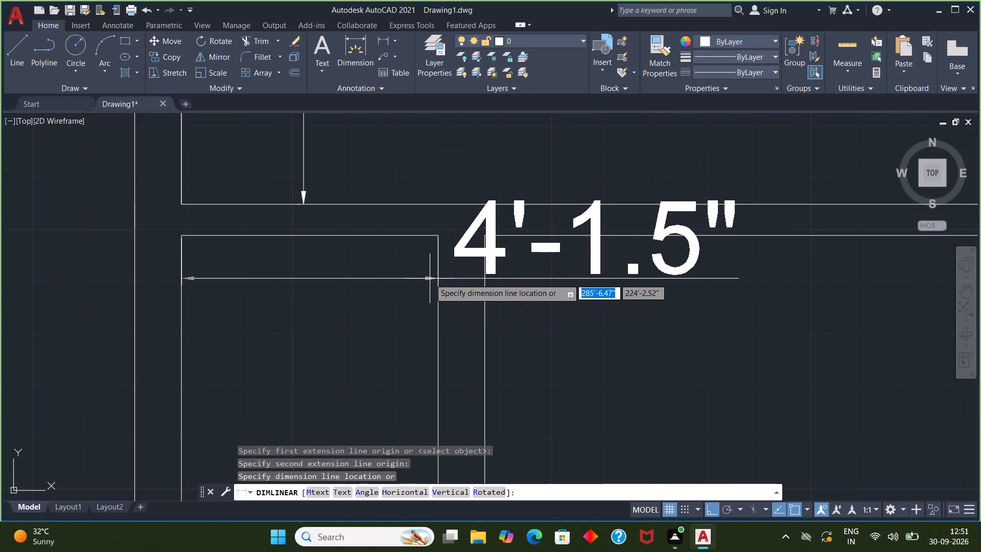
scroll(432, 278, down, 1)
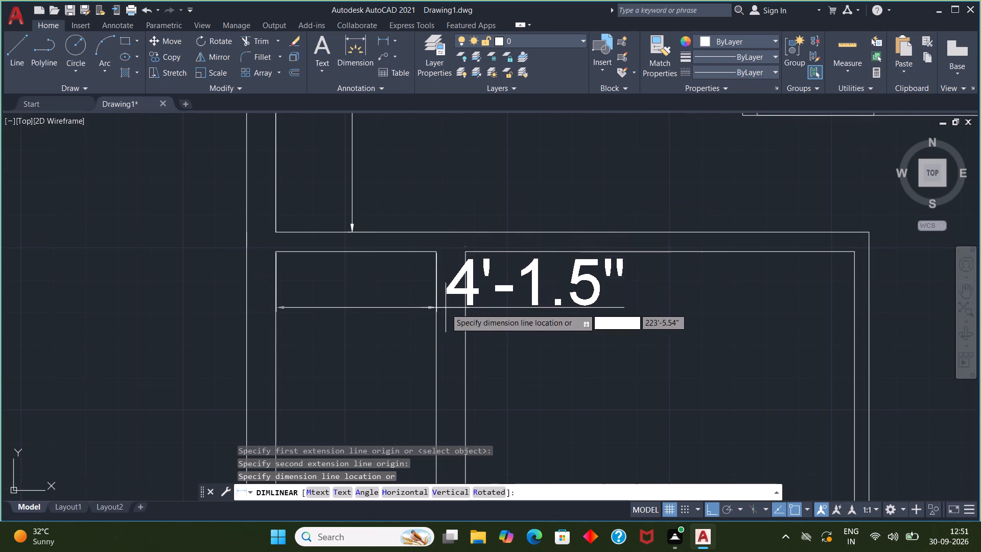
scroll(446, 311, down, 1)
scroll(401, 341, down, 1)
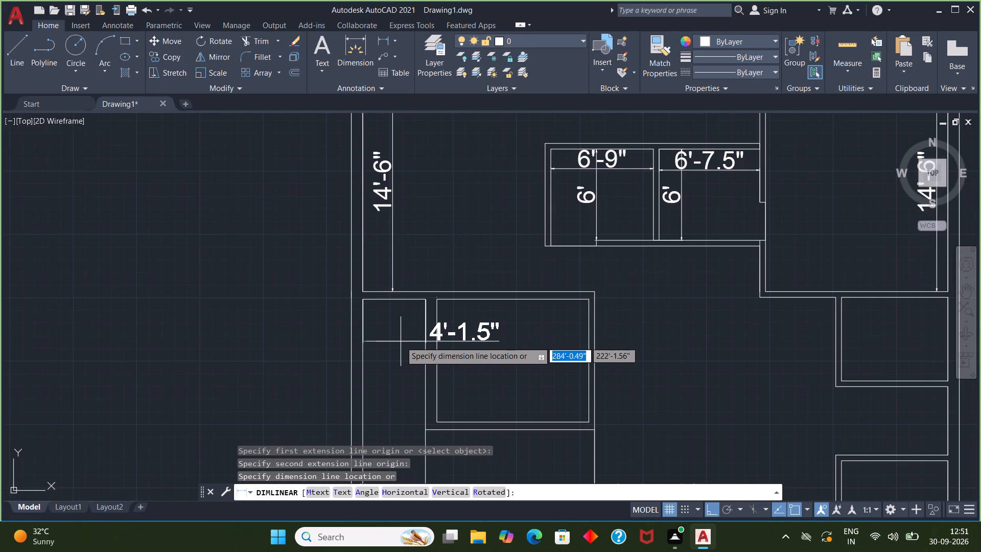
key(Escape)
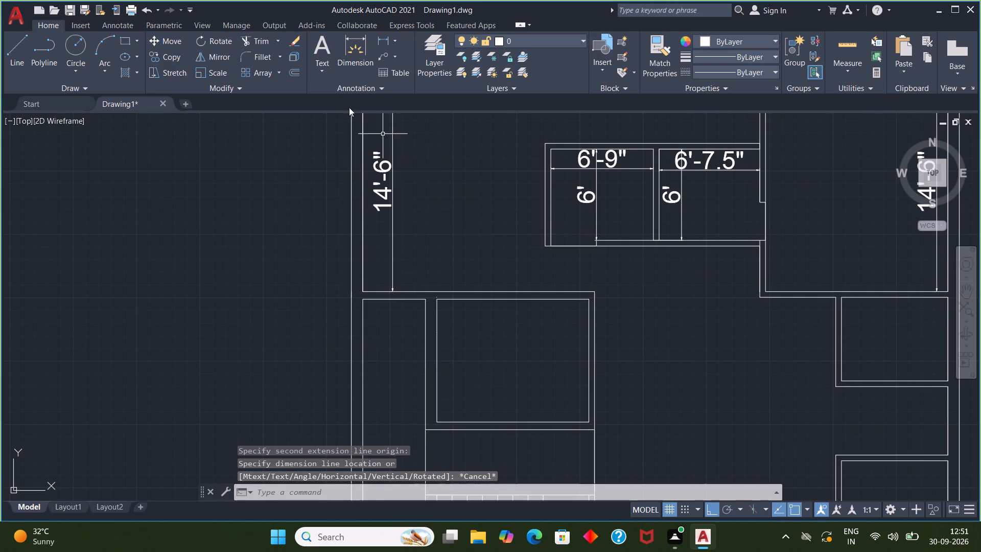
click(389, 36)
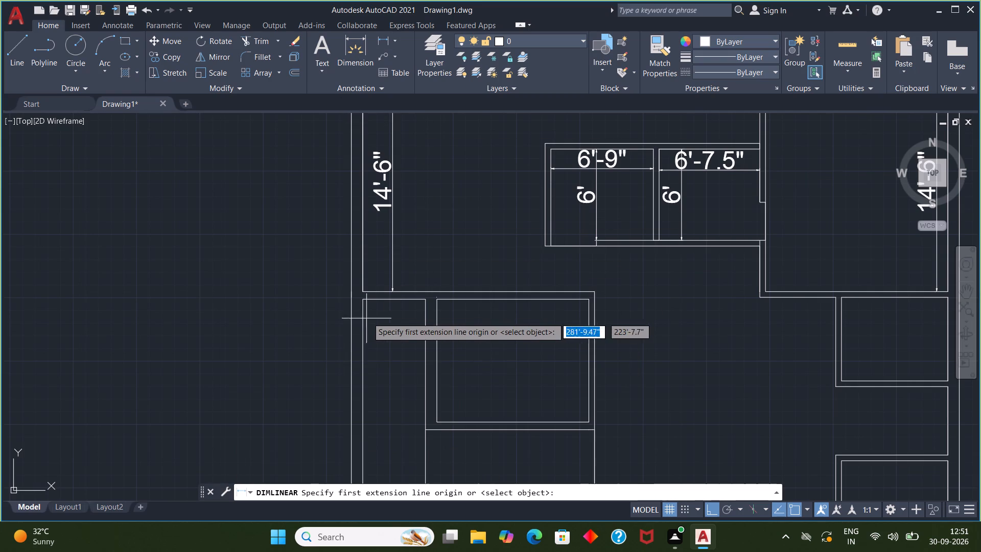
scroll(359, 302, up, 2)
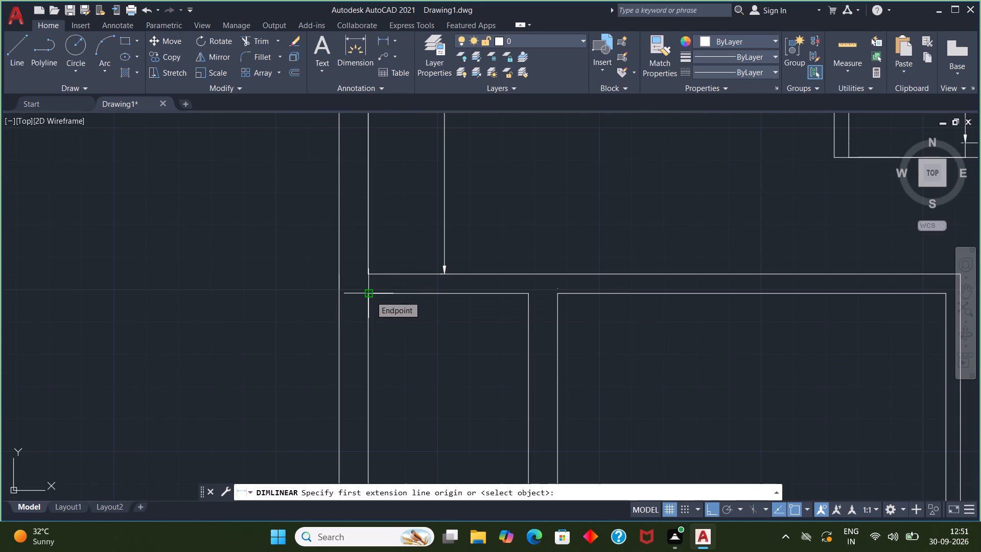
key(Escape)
Draw a 4.5" line westward into the outer wall from the north-west inner corner of the narrow space beside the staircase.
key(l)
key(Return)
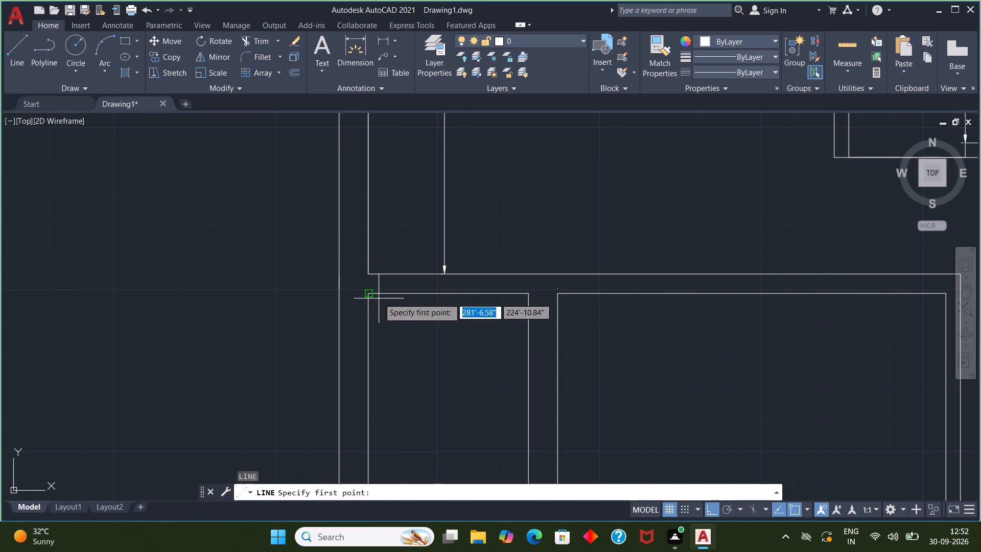
click(370, 295)
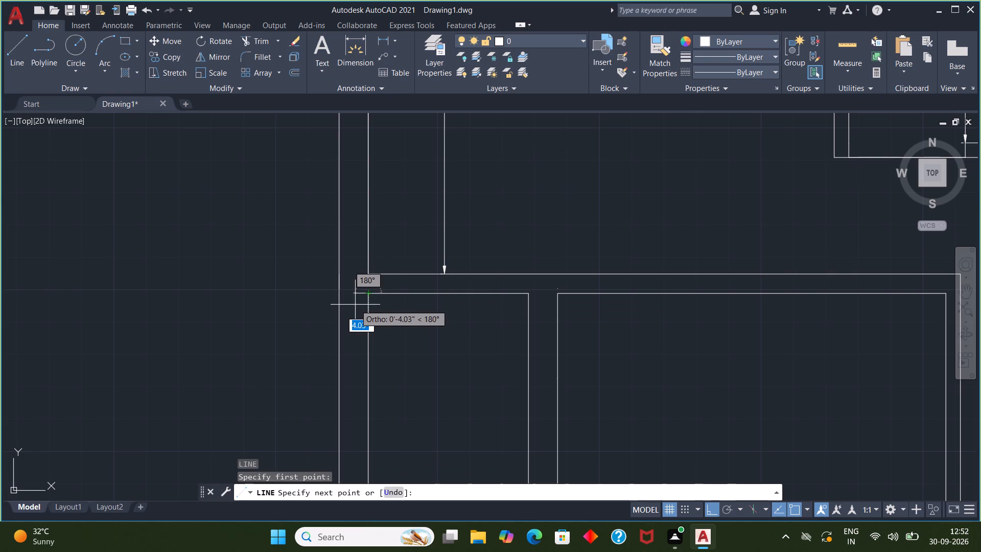
key(4)
text(.5)
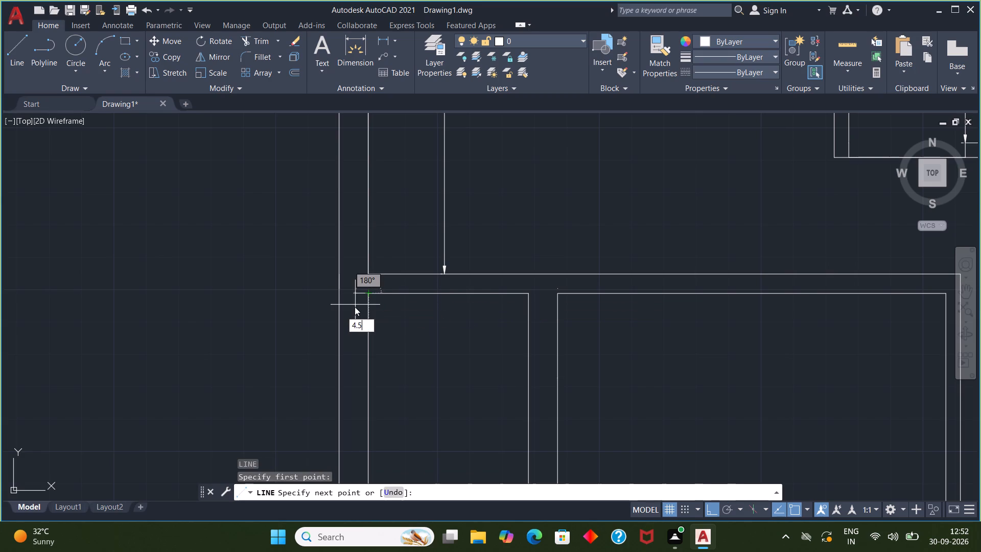
key(shift+quotedbl)
key(Return)
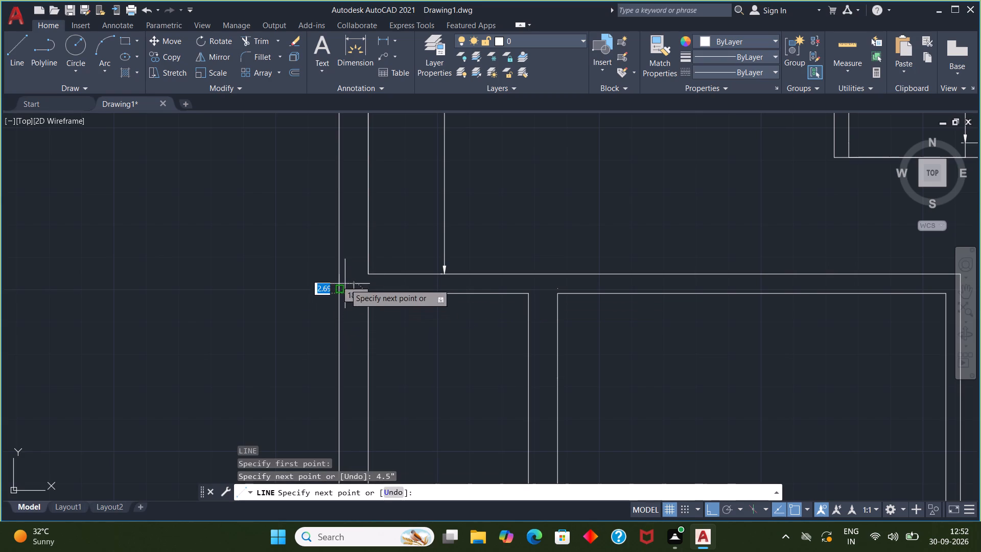
key(Escape)
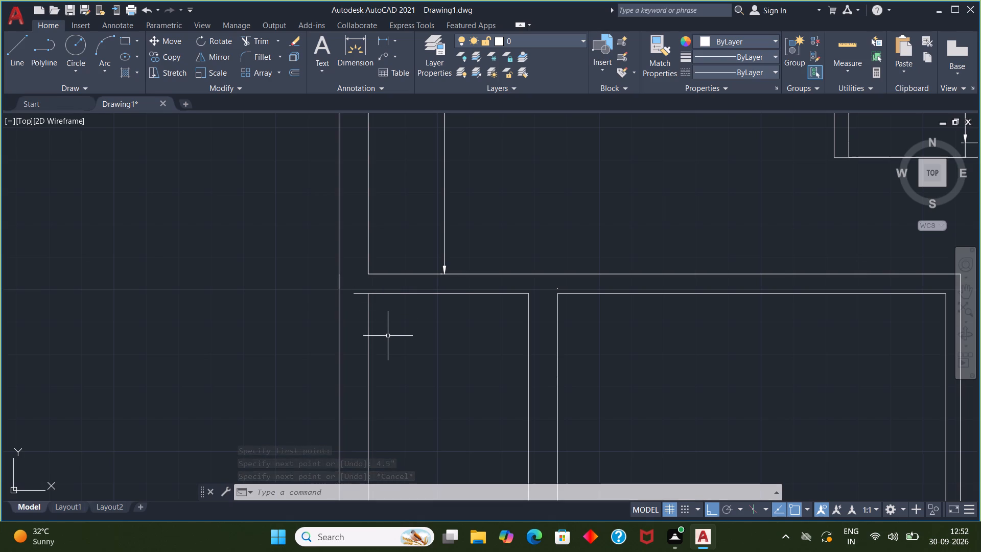
Draw a 6" vertical line from the narrow space's north-west corner up to the large northern room's south-west inner corner.
key(l)
key(Return)
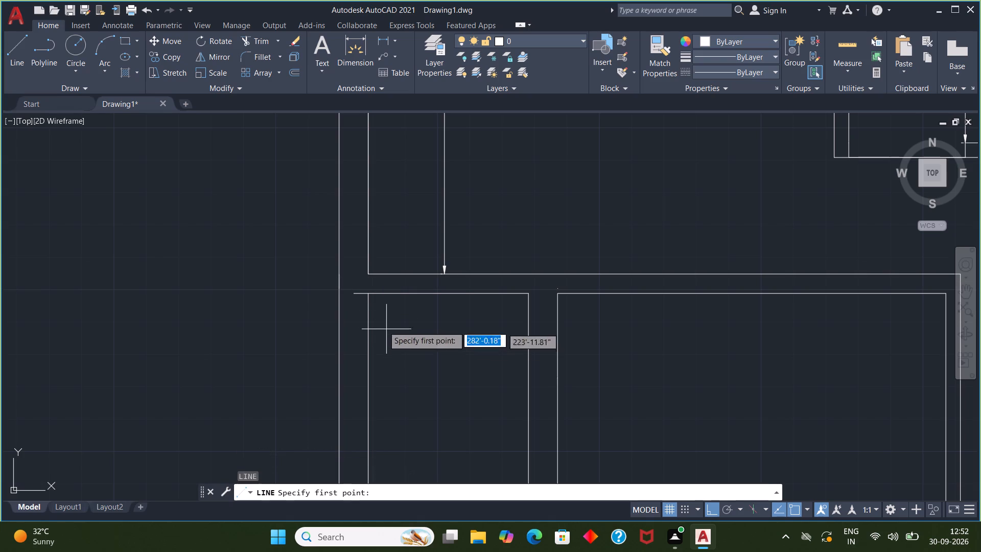
click(372, 293)
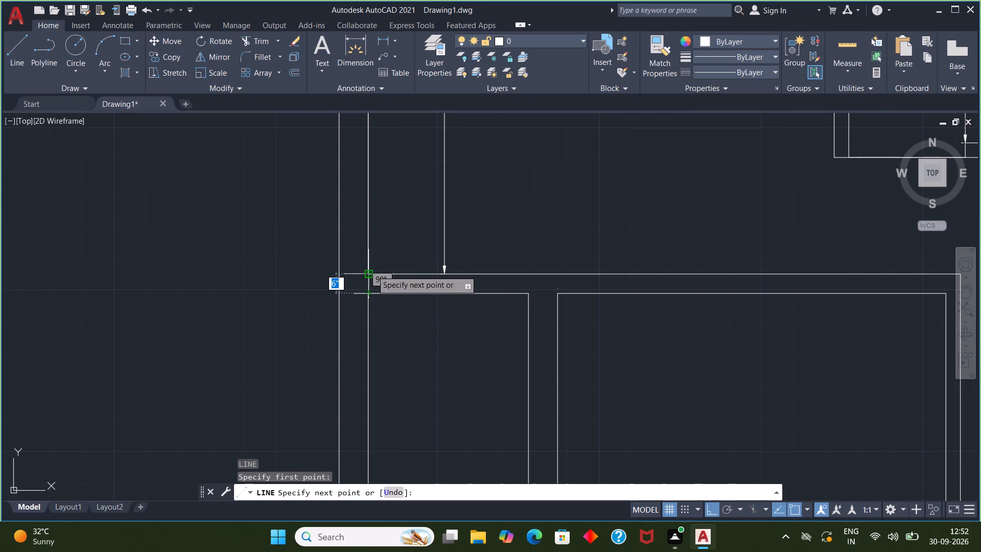
click(372, 269)
key(Escape)
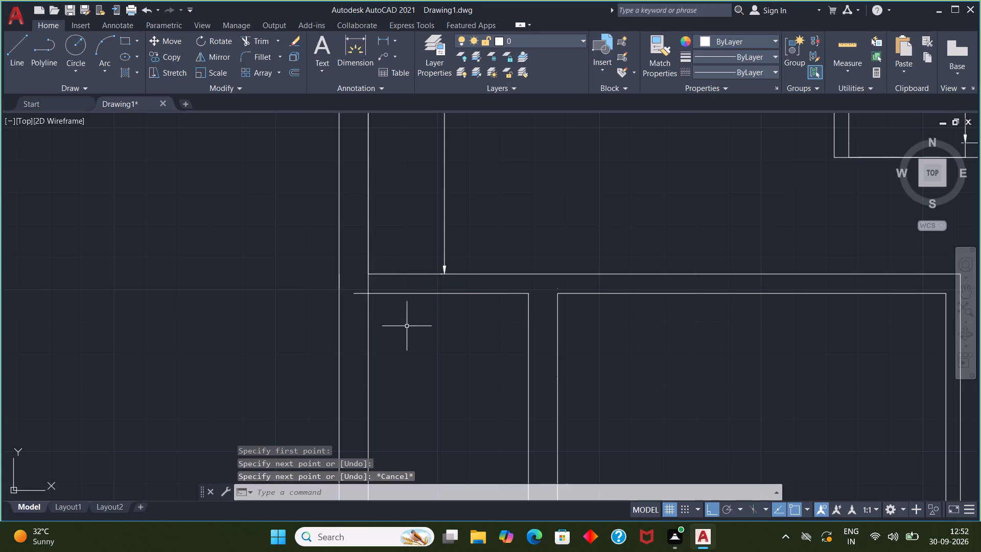
Draw a horizontal line from the staircase's south-west inner corner westward across the narrow space and past the western outer wall.
scroll(407, 326, up, 1)
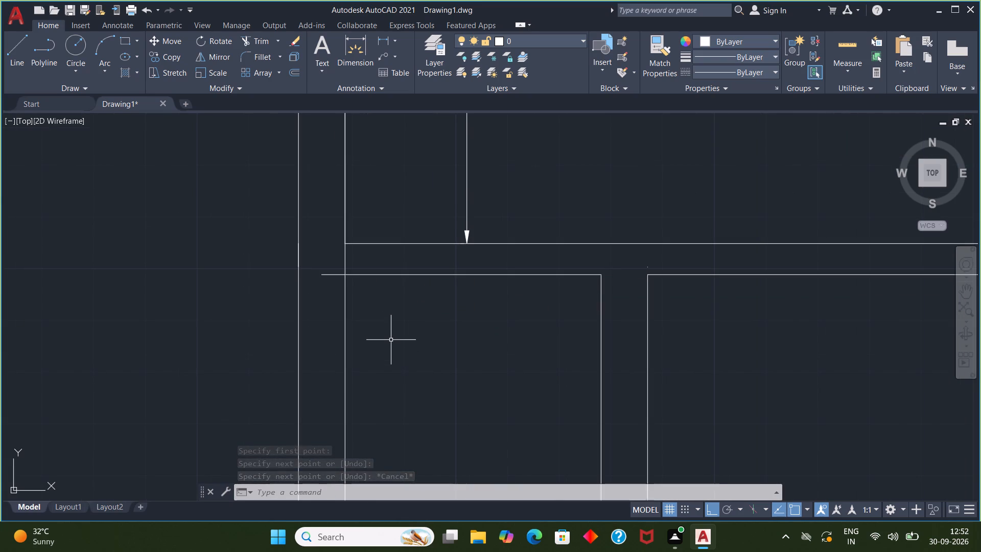
scroll(390, 338, down, 2)
middle_drag(398, 365, 385, 279)
scroll(378, 327, down, 1)
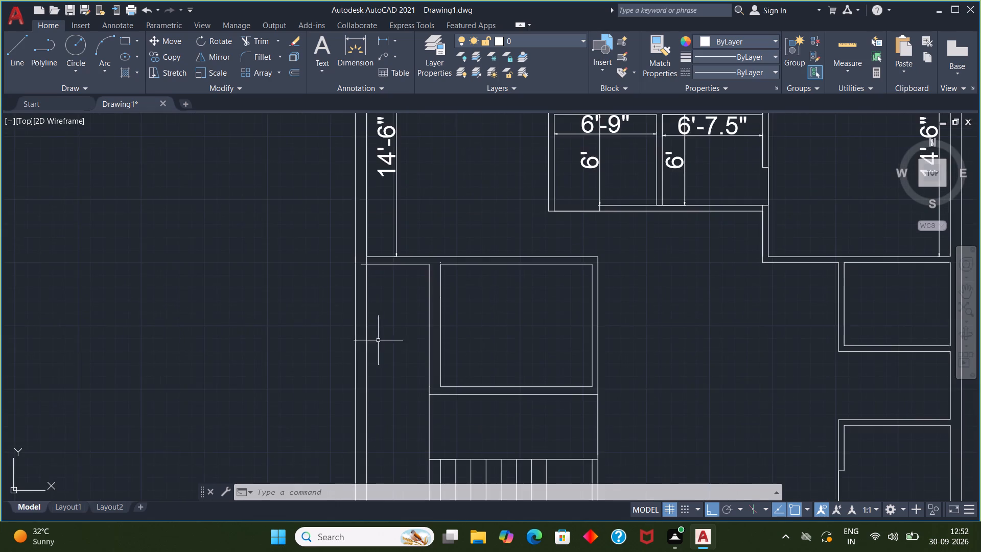
middle_drag(381, 350, 385, 254)
scroll(378, 346, down, 1)
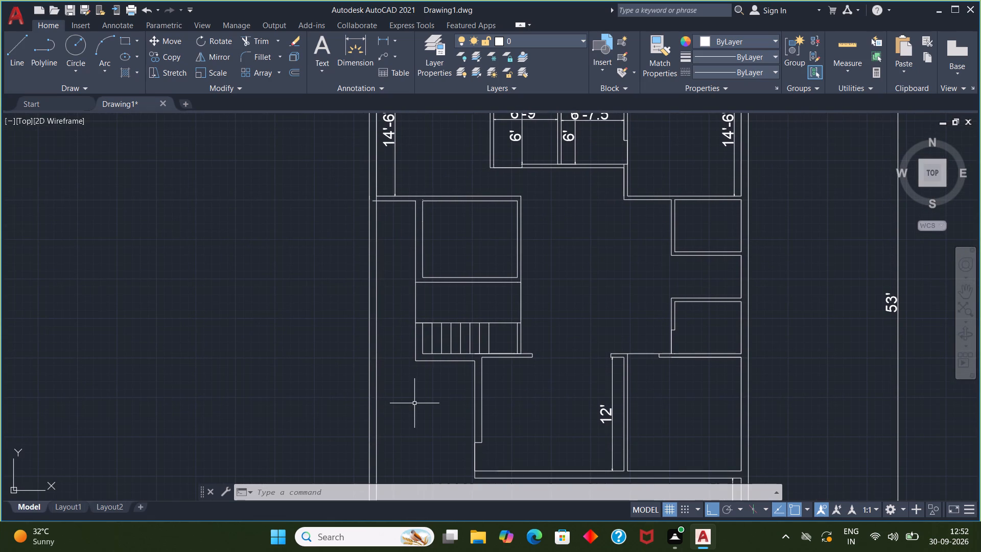
key(l)
key(Return)
scroll(414, 402, up, 2)
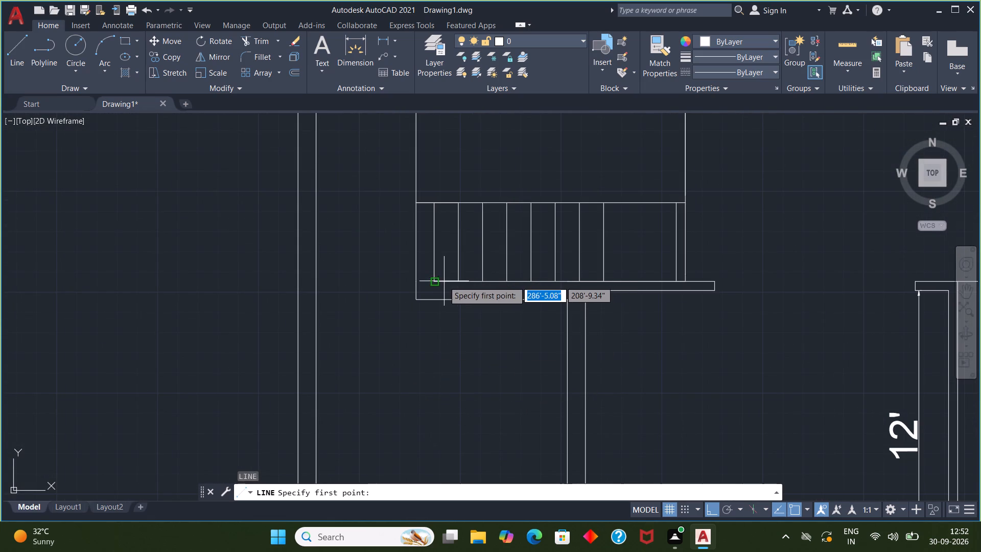
click(436, 281)
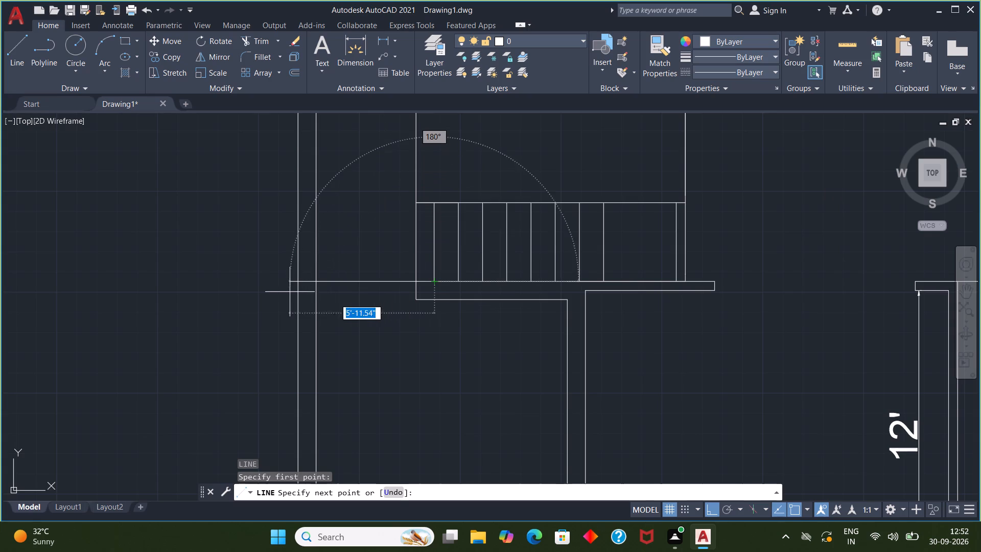
click(280, 291)
key(Escape)
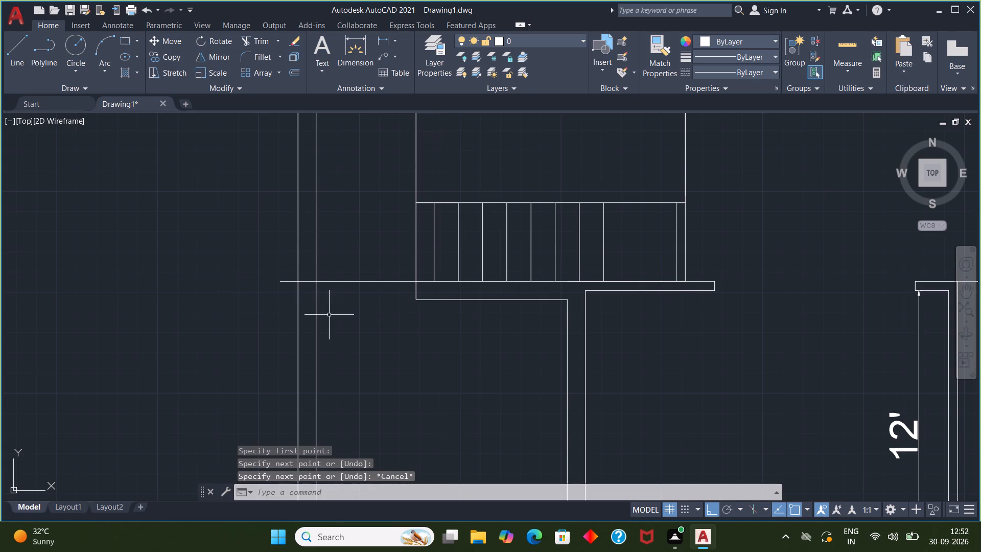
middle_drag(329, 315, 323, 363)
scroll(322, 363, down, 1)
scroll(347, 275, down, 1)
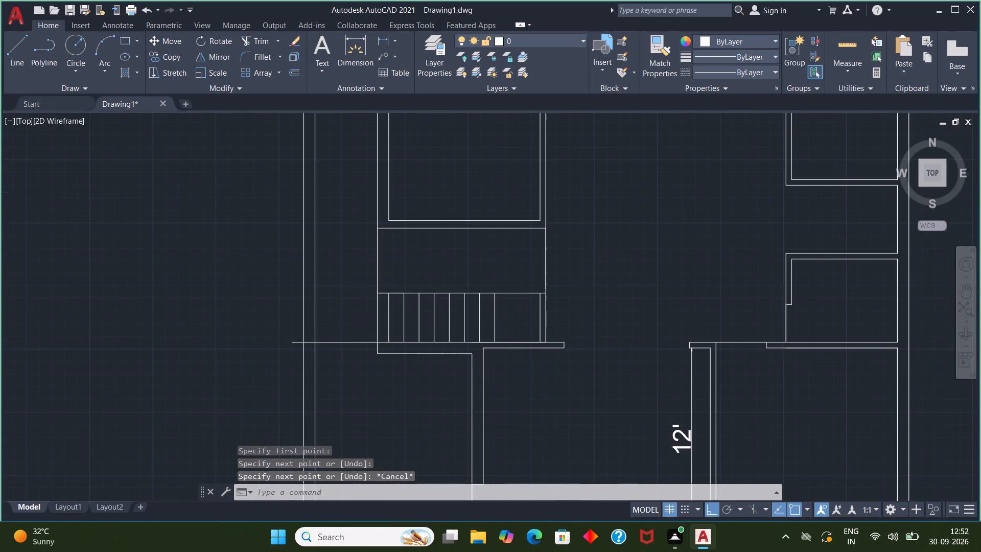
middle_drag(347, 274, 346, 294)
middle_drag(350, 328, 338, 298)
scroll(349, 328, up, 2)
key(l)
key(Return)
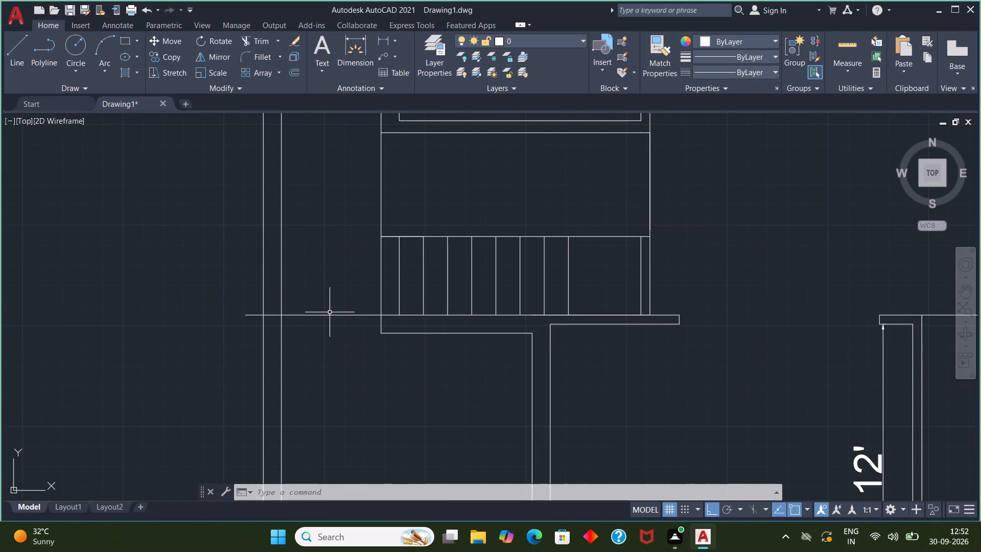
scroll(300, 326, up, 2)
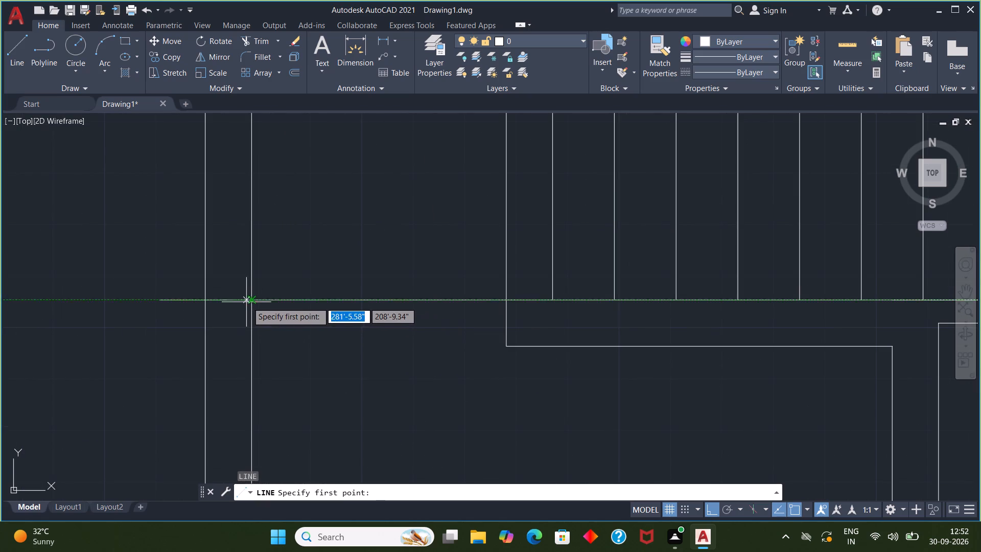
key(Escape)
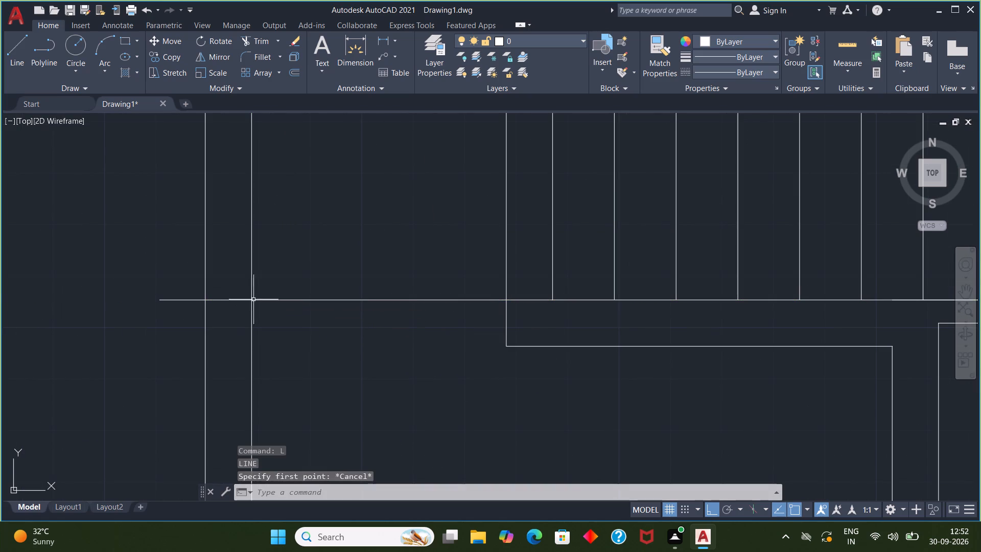
Trim the part of the horizontal line that crosses the thickness of the western outer wall.
click(256, 41)
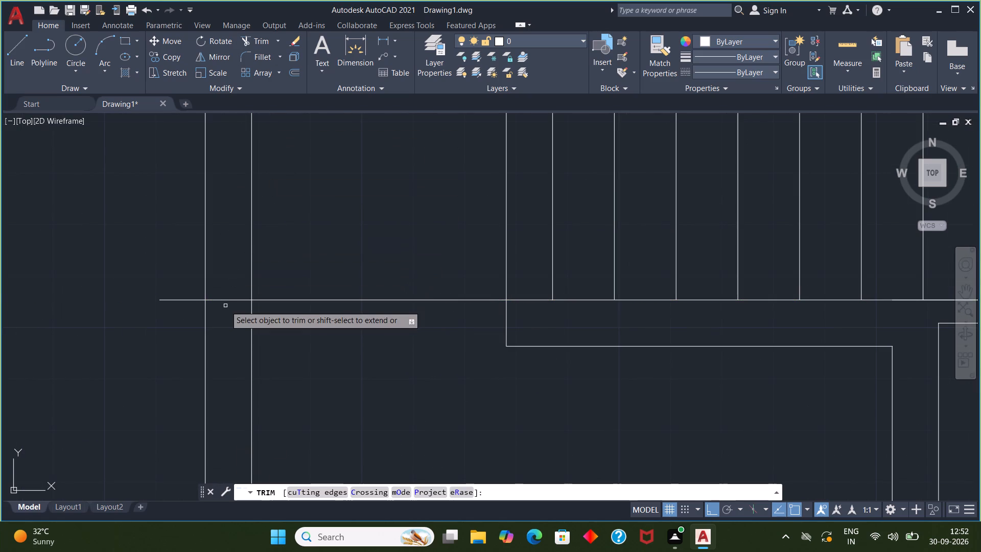
click(225, 297)
click(225, 302)
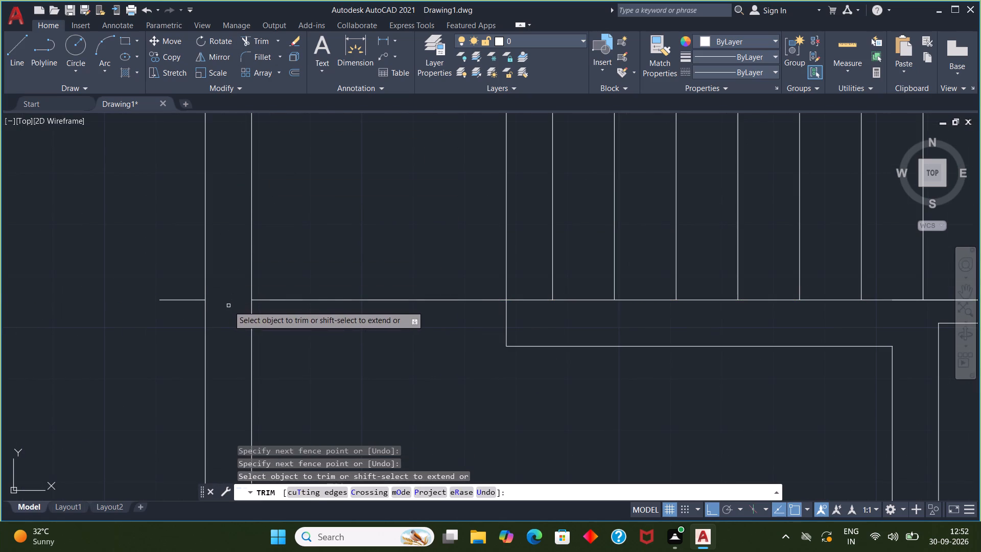
key(Escape)
Draw a 4.5" line westward into the outer wall from where the horizontal line meets the wall's inner face.
key(l)
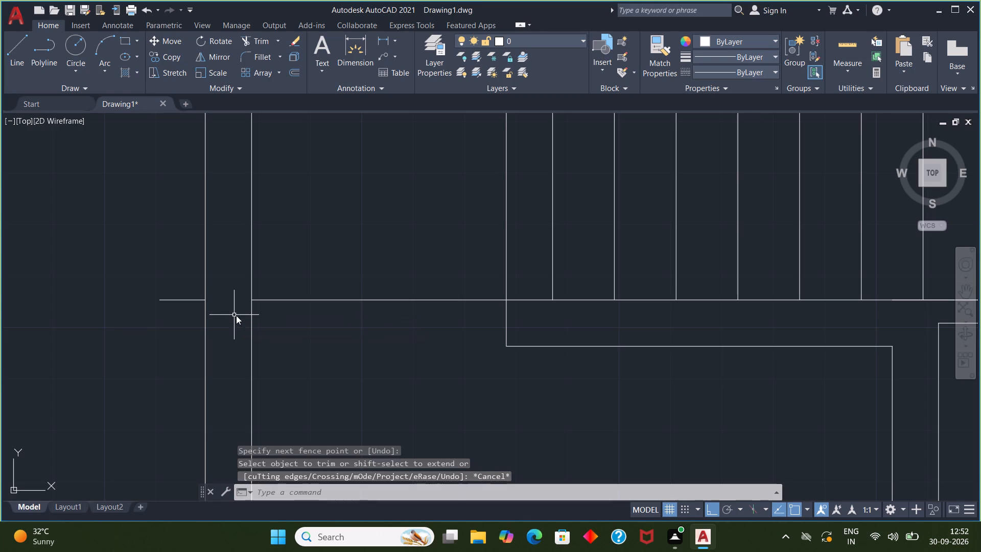
key(Return)
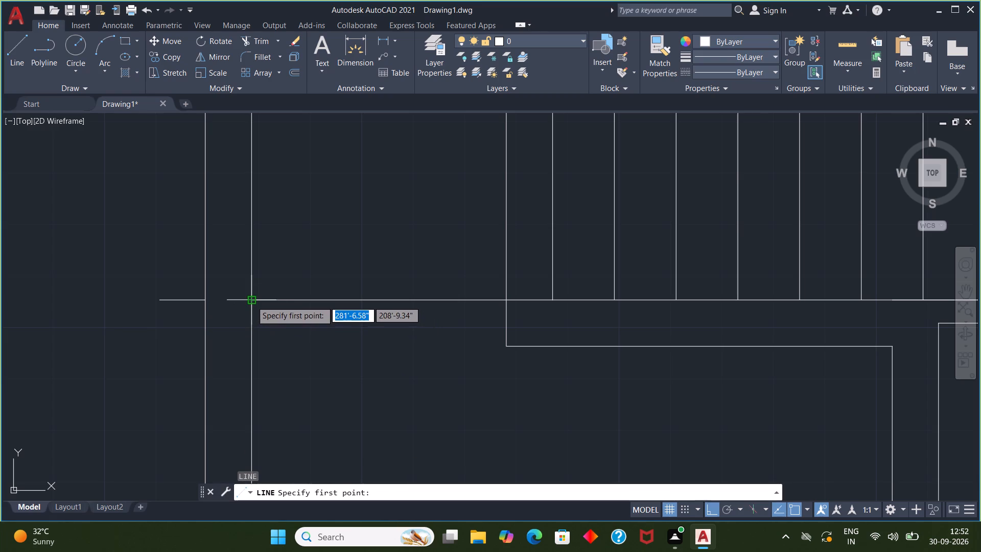
click(251, 300)
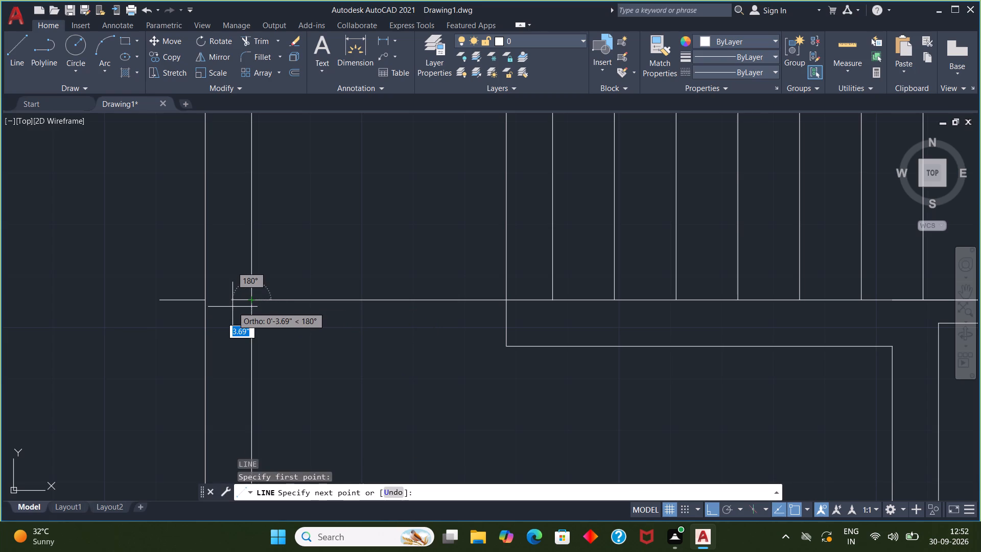
text(4.5)
key(shift+quotedbl)
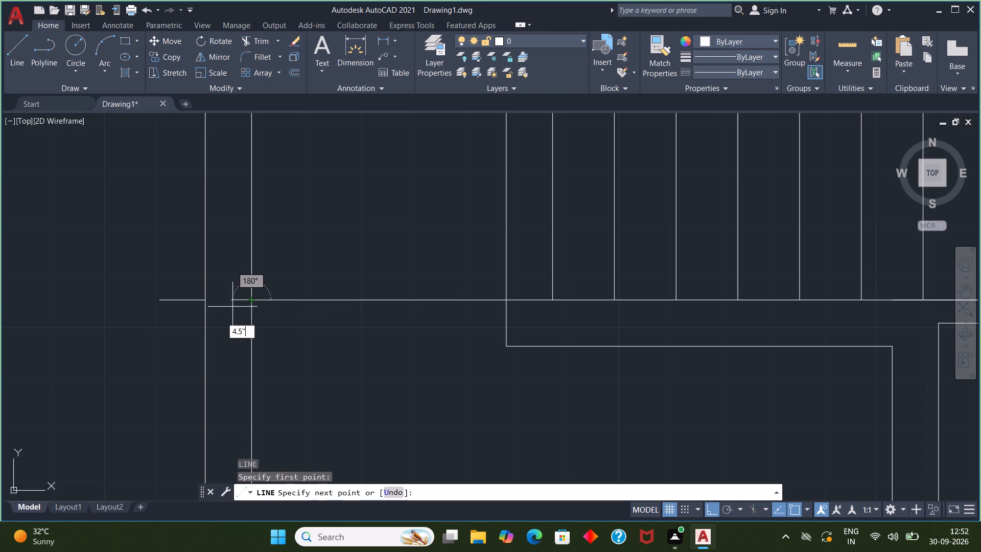
key(Return)
key(Escape)
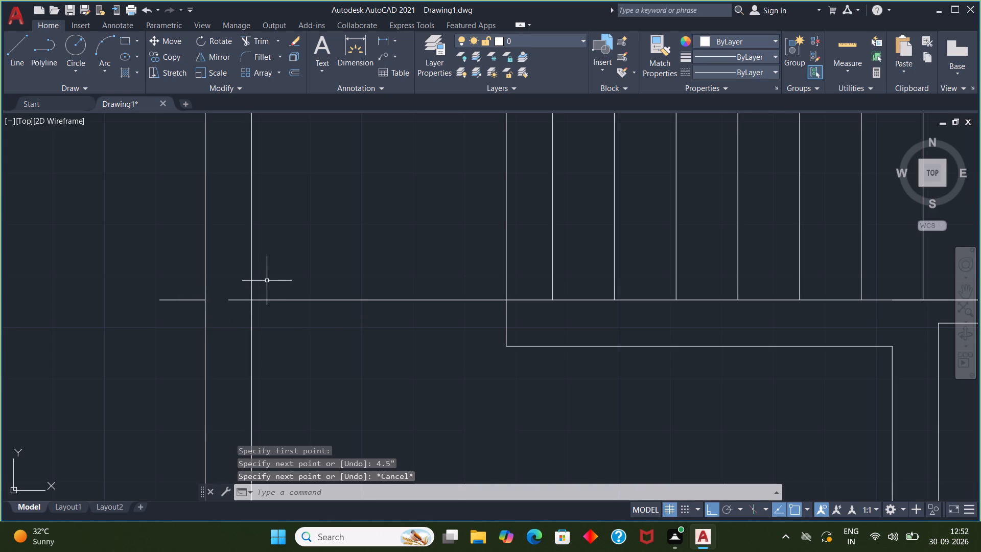
Draw a vertical line from the new 4.5" line's west end north to the west end of the narrow space's northern 4.5" line.
key(l)
key(Return)
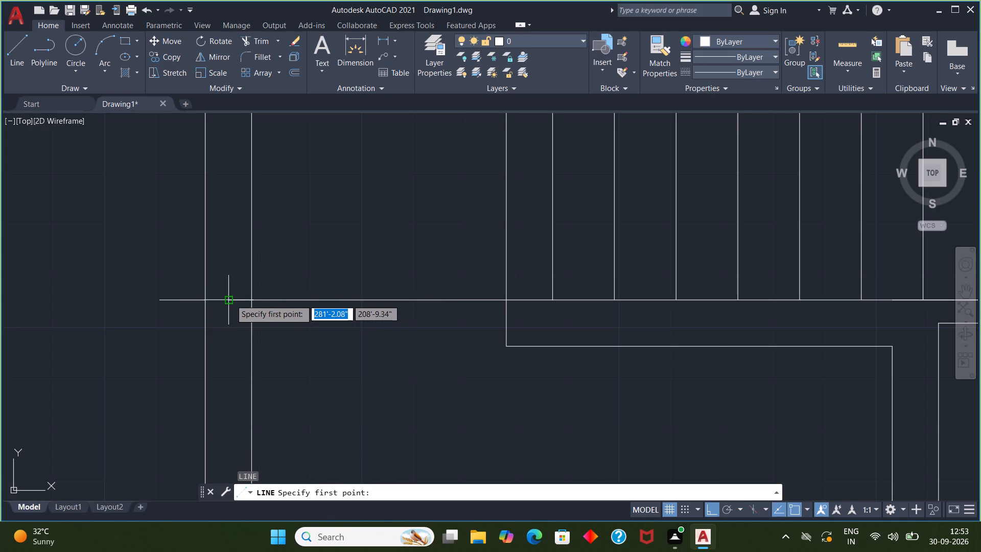
click(230, 298)
scroll(235, 229, down, 3)
scroll(235, 229, up, 2)
middle_drag(235, 191, 207, 427)
scroll(207, 426, down, 4)
scroll(204, 305, up, 1)
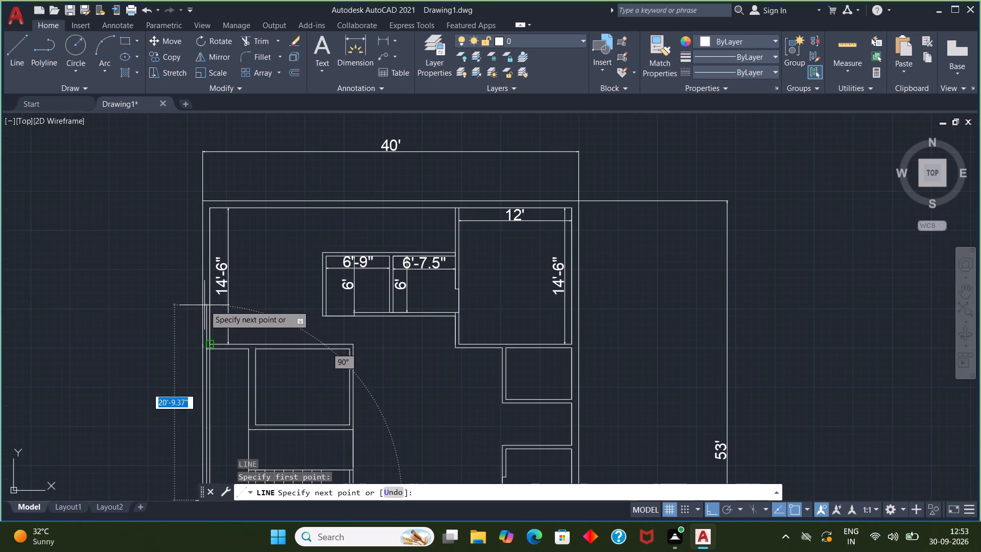
scroll(209, 343, up, 3)
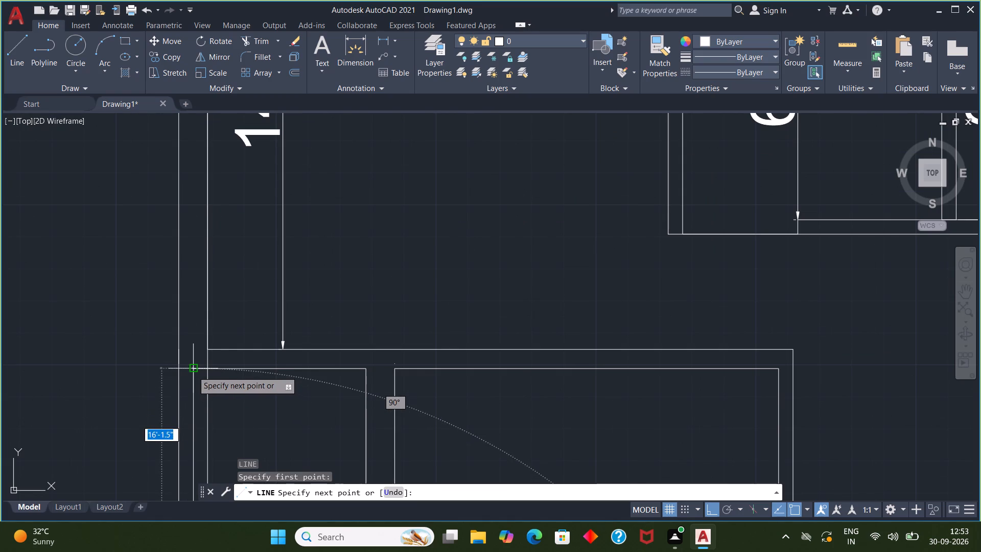
click(193, 369)
key(Escape)
Trim the western wall's old inner face line along the narrow space, including its stub between the two north wall lines.
scroll(222, 397, down, 1)
middle_drag(223, 385, 223, 341)
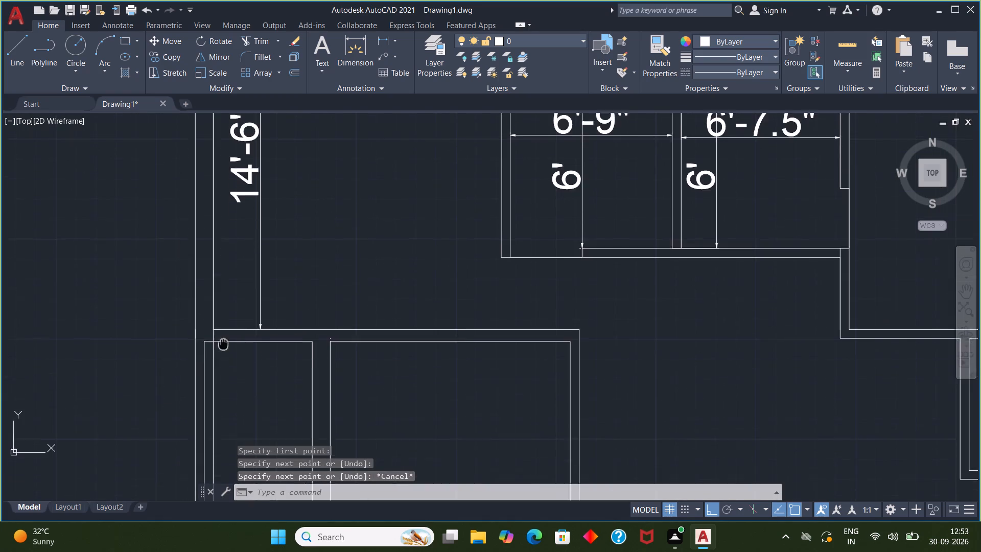
middle_drag(223, 341, 237, 229)
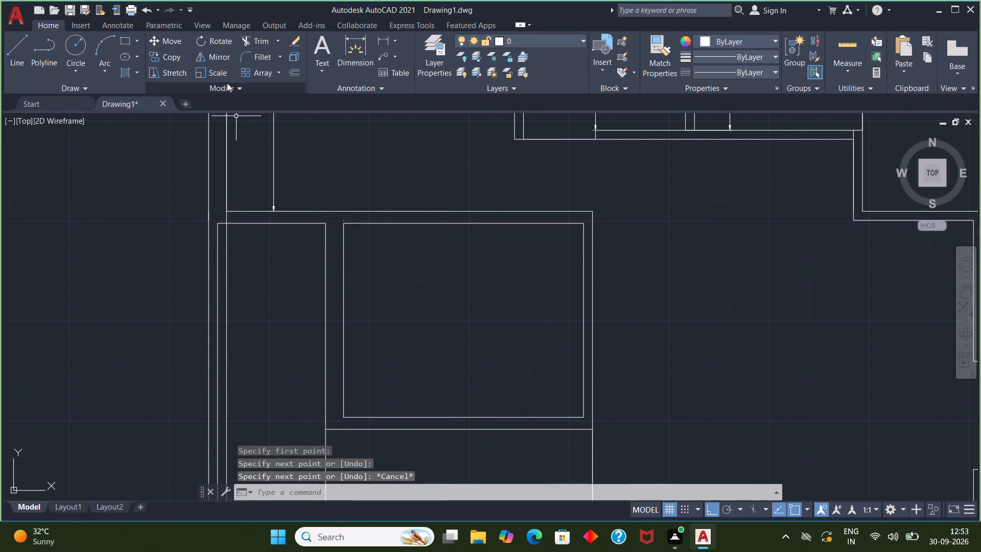
click(252, 38)
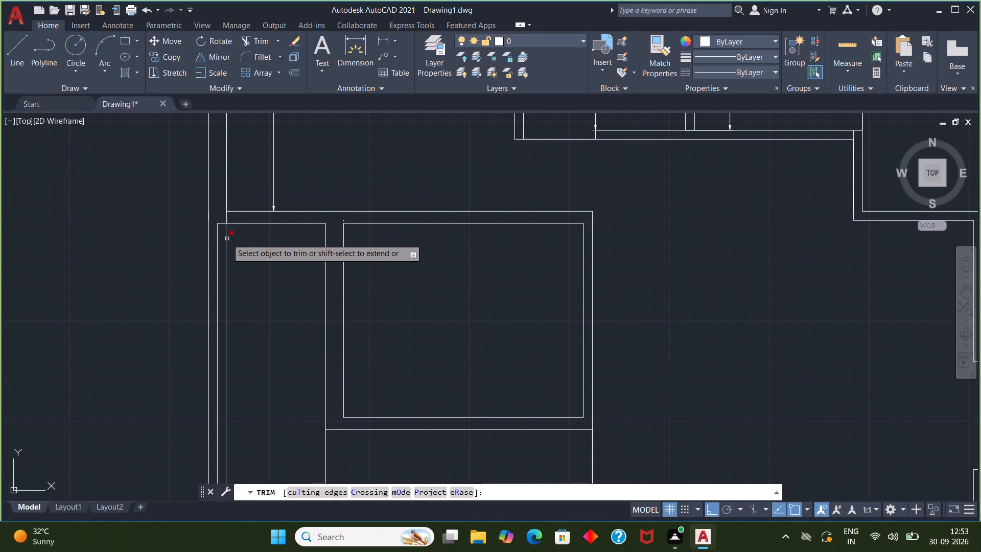
click(227, 238)
scroll(238, 266, down, 1)
middle_drag(239, 269, 248, 238)
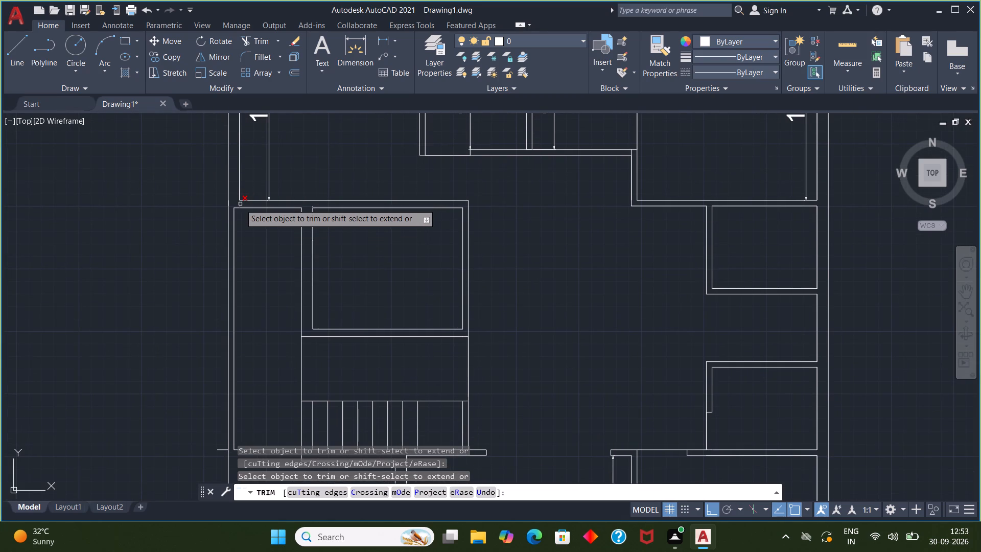
click(240, 204)
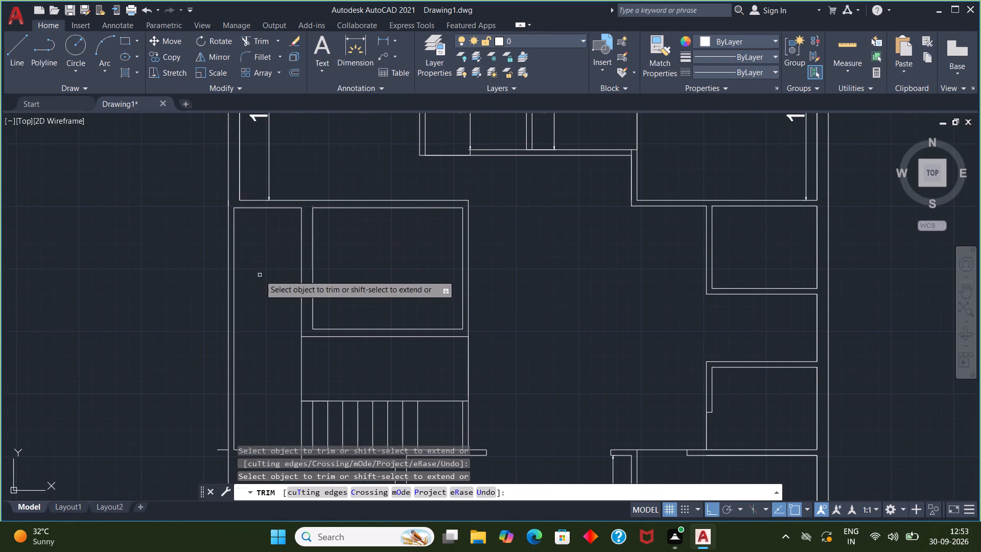
Trim the leftover piece of the narrow space's southern line that sticks out west of the outer wall.
middle_drag(264, 300, 266, 191)
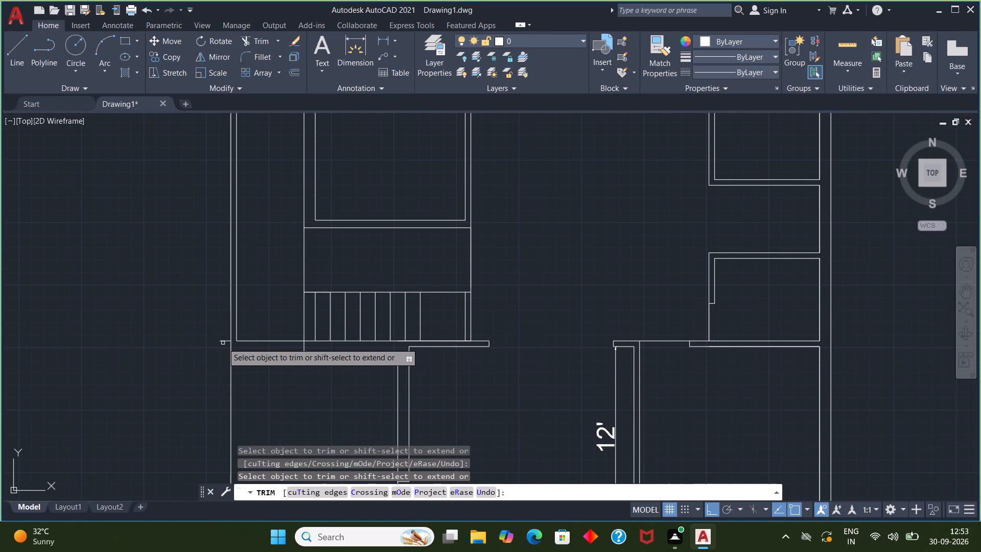
click(223, 339)
click(223, 353)
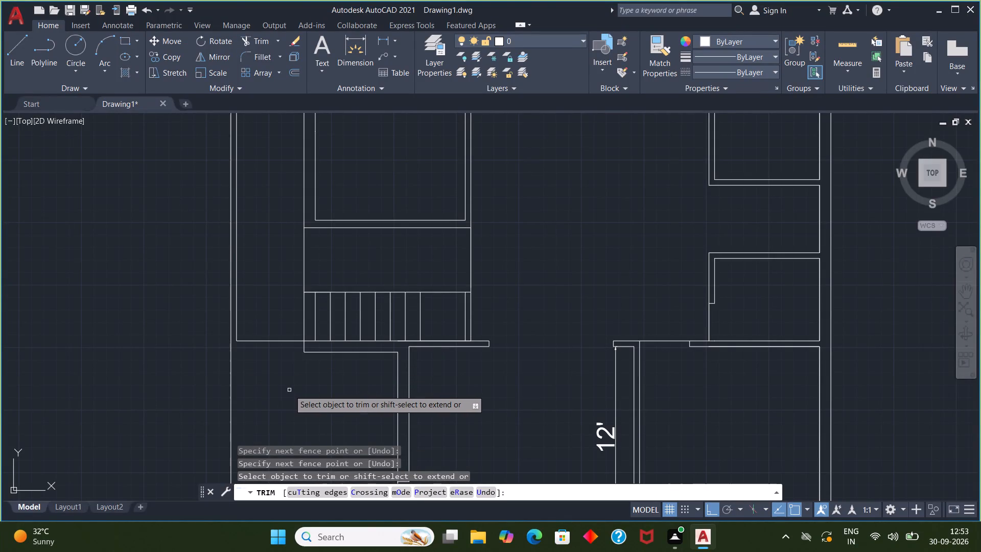
middle_drag(289, 390, 290, 288)
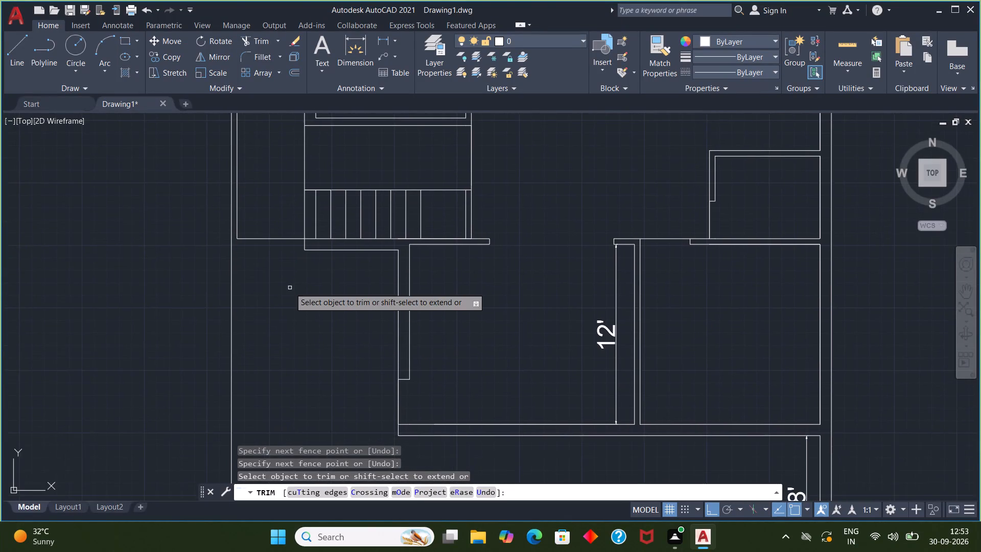
scroll(290, 288, down, 1)
scroll(287, 339, down, 1)
middle_drag(287, 334, 286, 291)
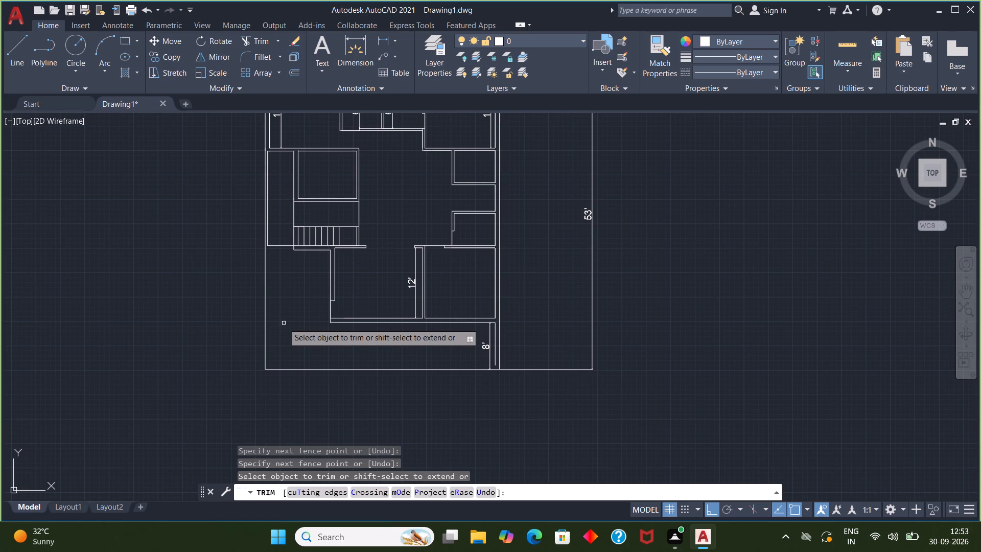
key(Escape)
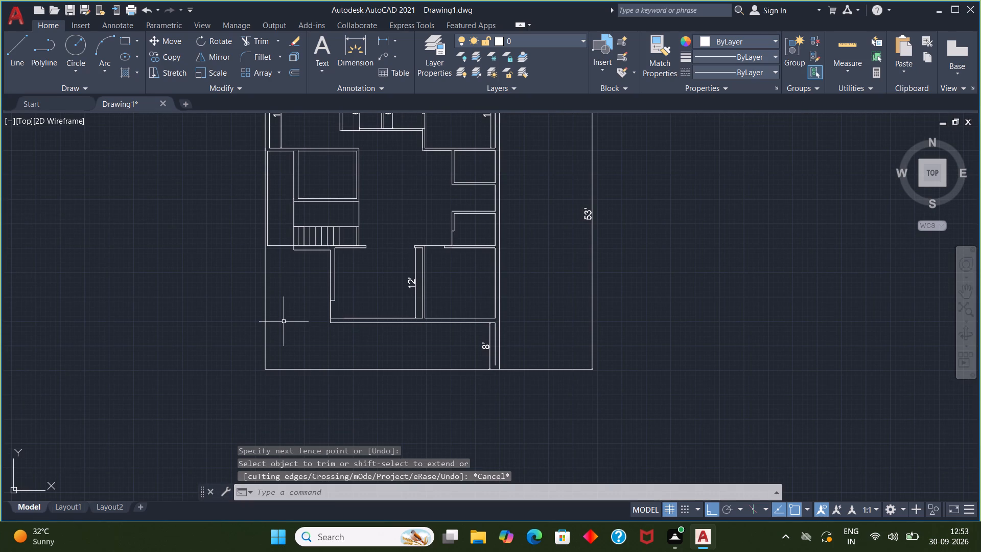
Draw a 9" line east from the plan's south-west corner, continuing about 21'-7" north past the narrow space's southern line.
key(l)
key(Return)
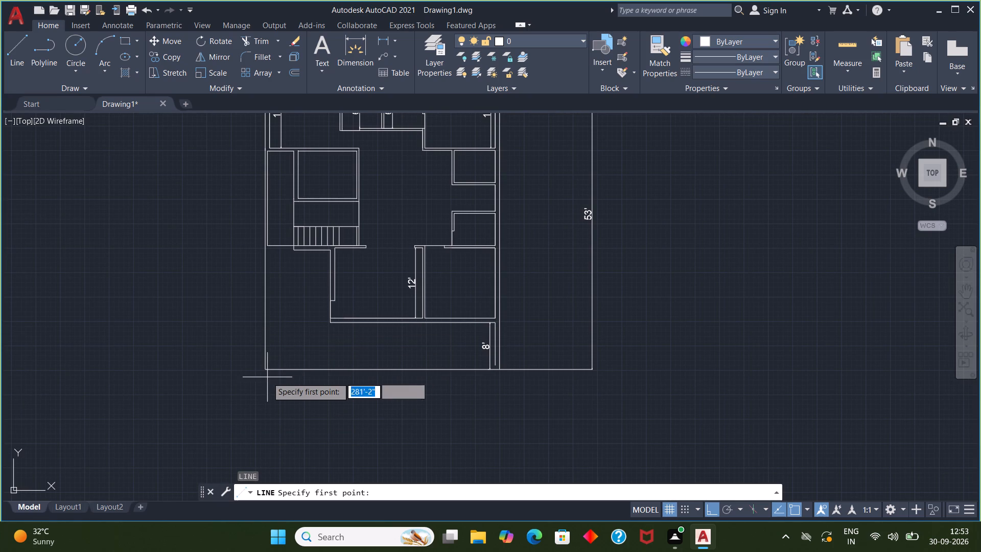
click(269, 370)
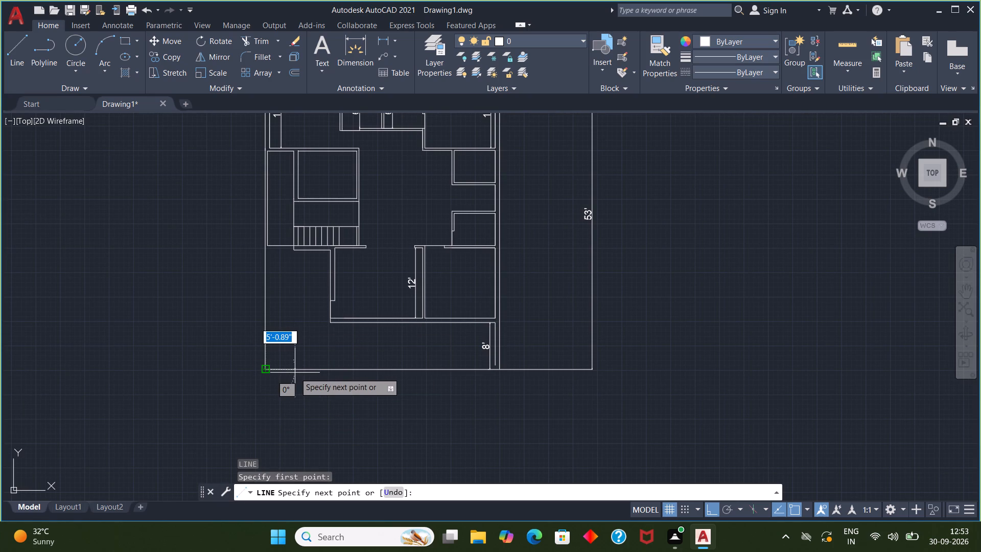
key(9)
key(shift+quotedbl)
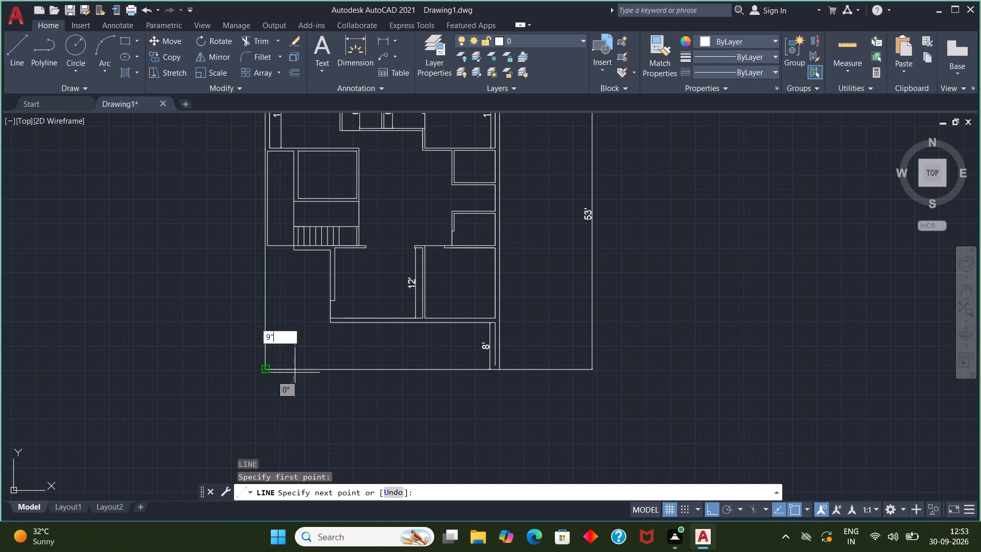
key(Return)
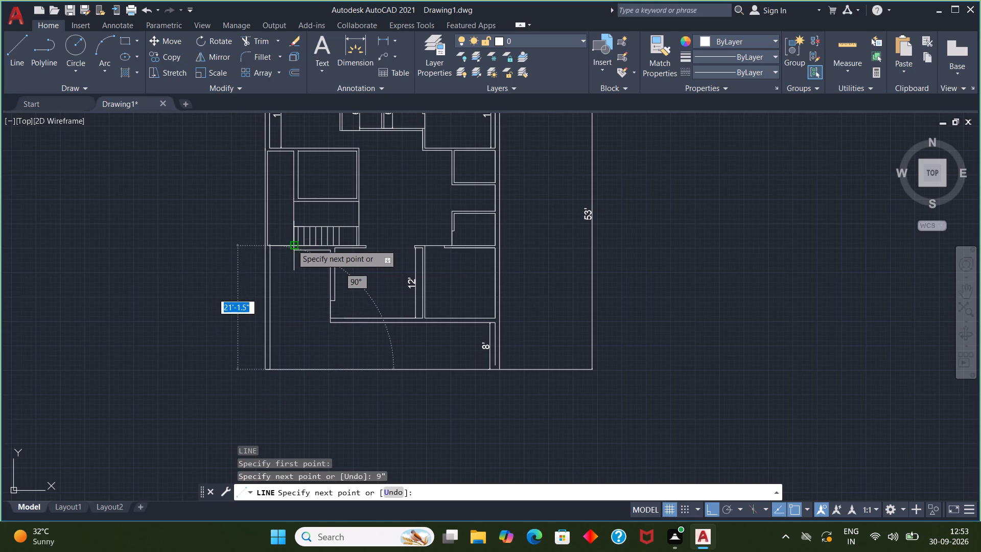
scroll(292, 244, up, 3)
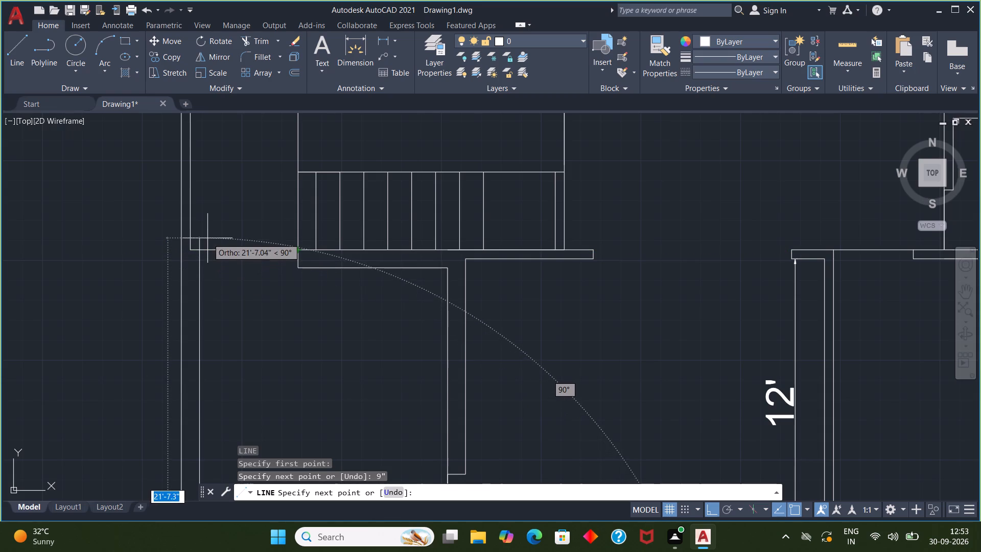
click(207, 236)
key(Escape)
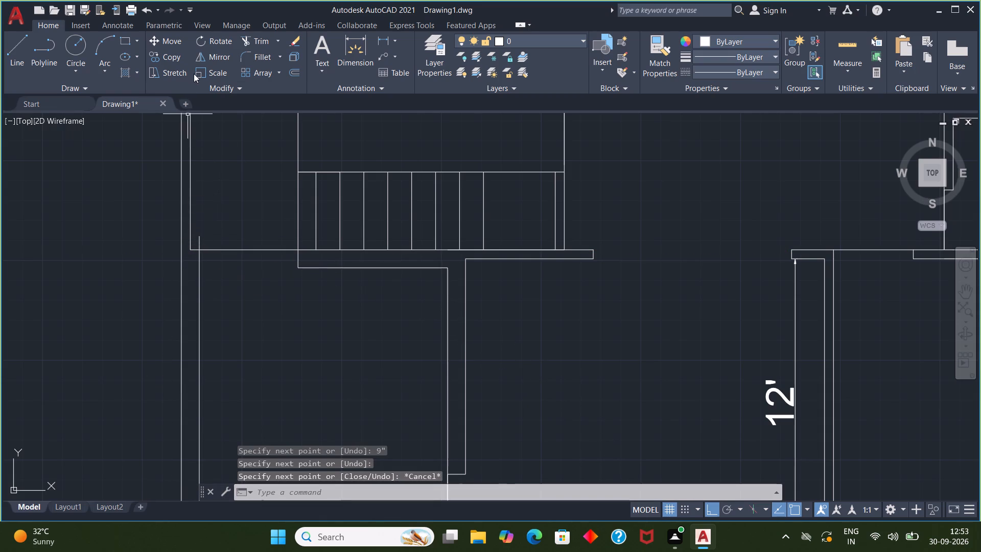
Trim the end of the new inner wall line that extends north past the narrow space's southern line.
click(251, 42)
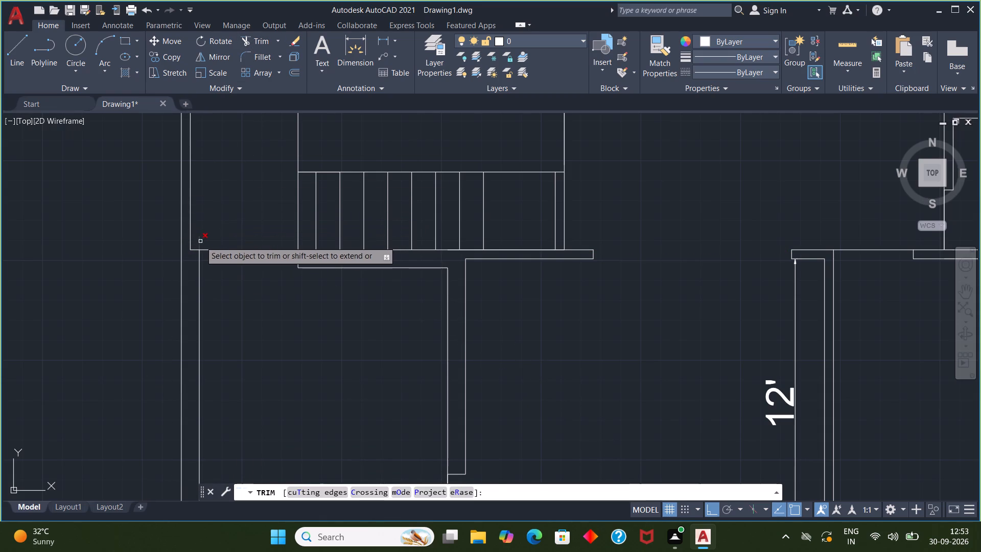
click(199, 243)
scroll(246, 233, down, 3)
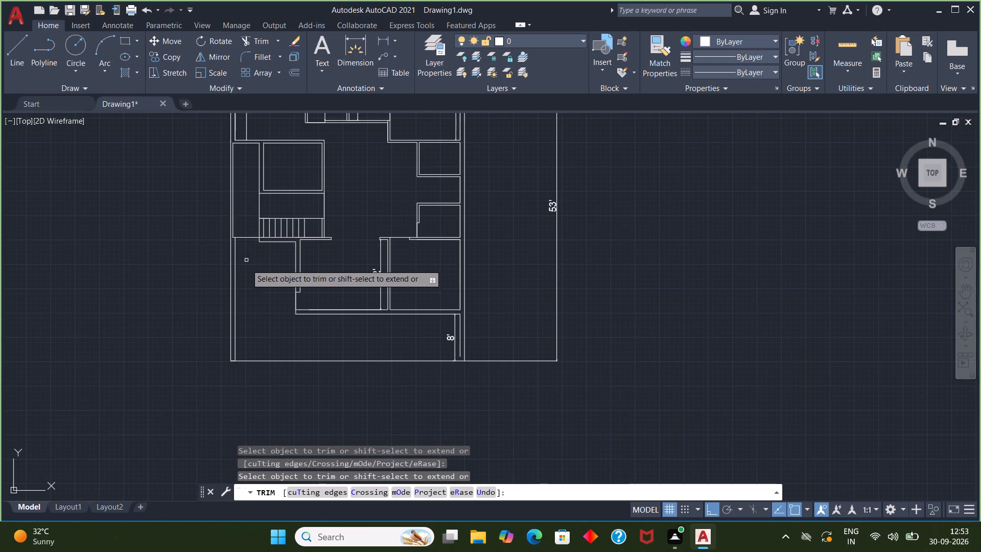
key(Escape)
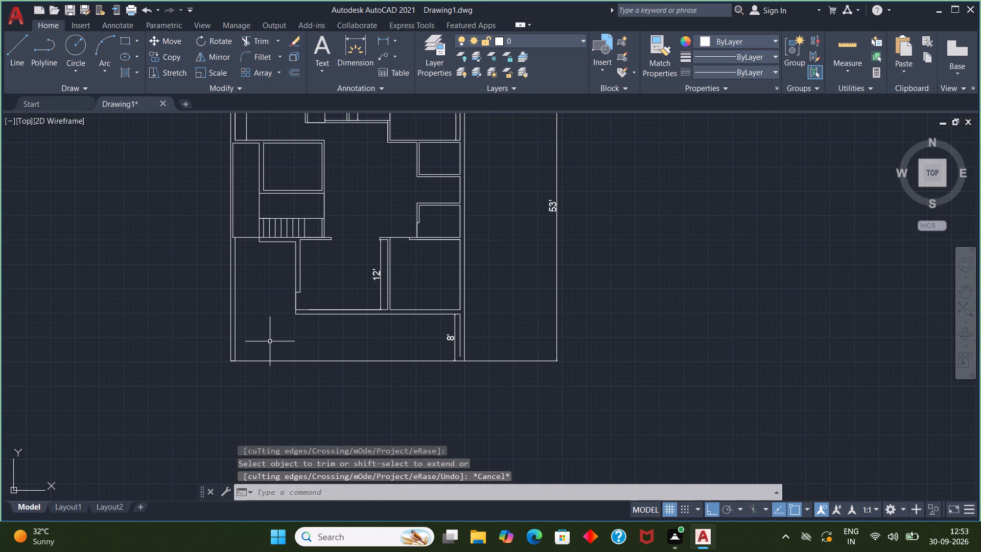
Add a horizontal linear dimension across the narrow western space's width, placed just south of its northern line.
middle_drag(283, 316, 250, 362)
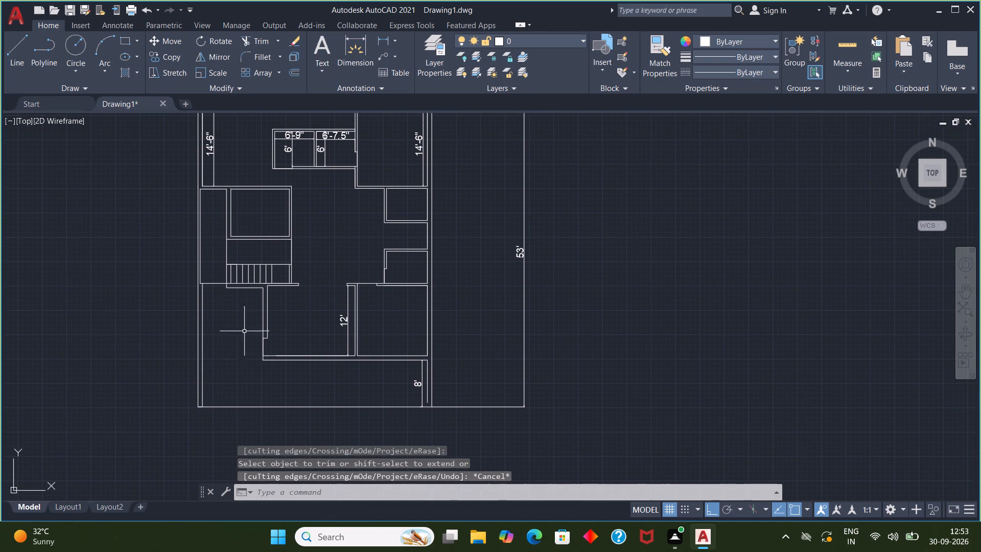
scroll(221, 263, up, 2)
middle_drag(216, 232, 219, 373)
middle_drag(211, 309, 207, 352)
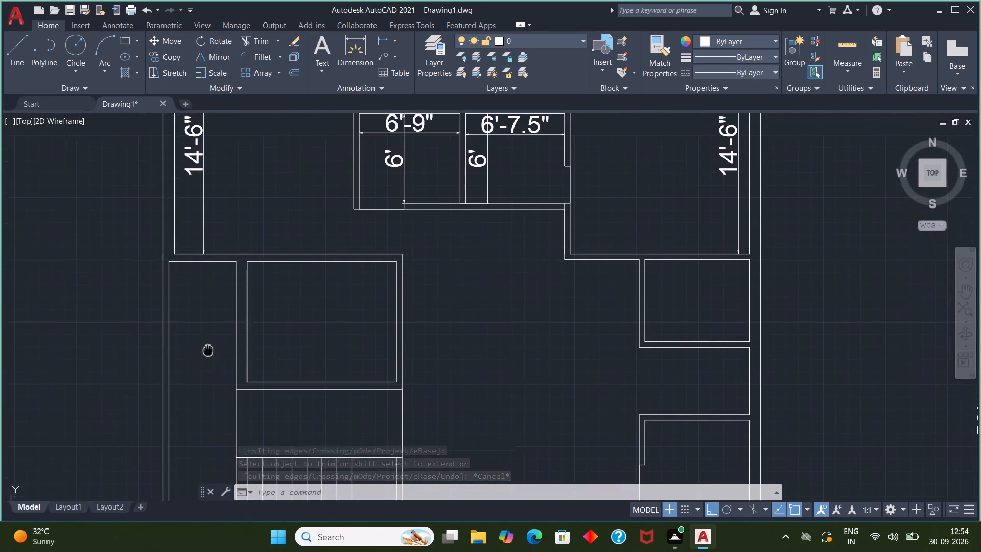
middle_drag(207, 352, 207, 357)
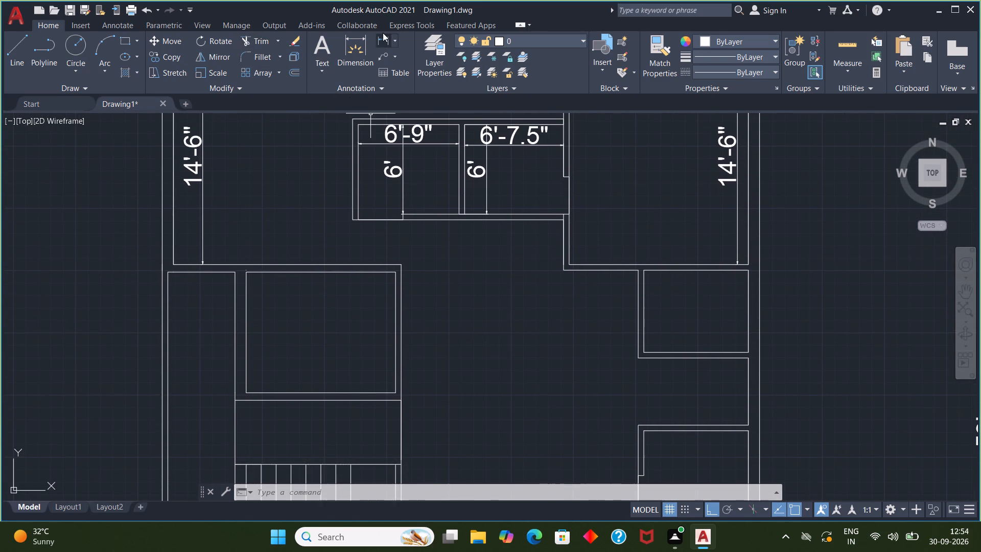
click(386, 41)
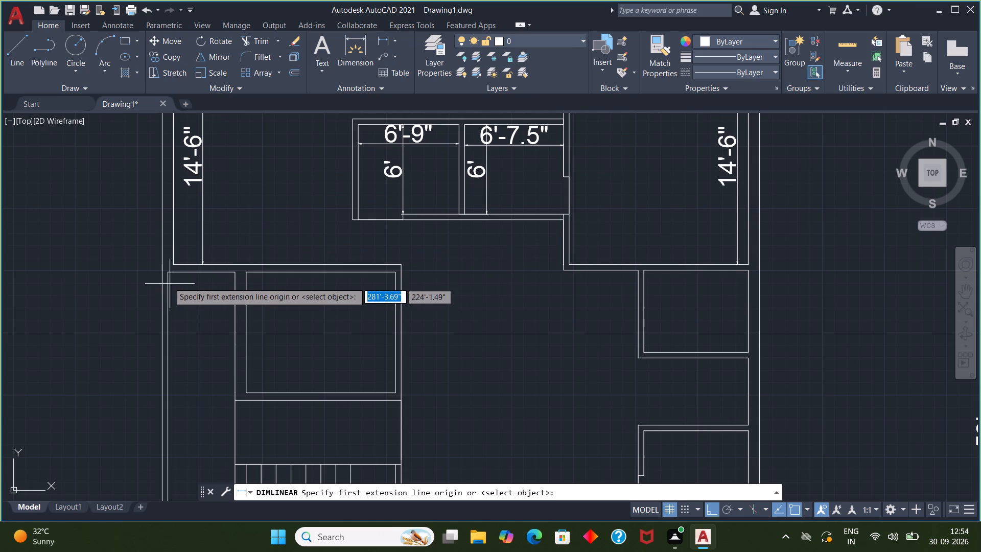
click(167, 273)
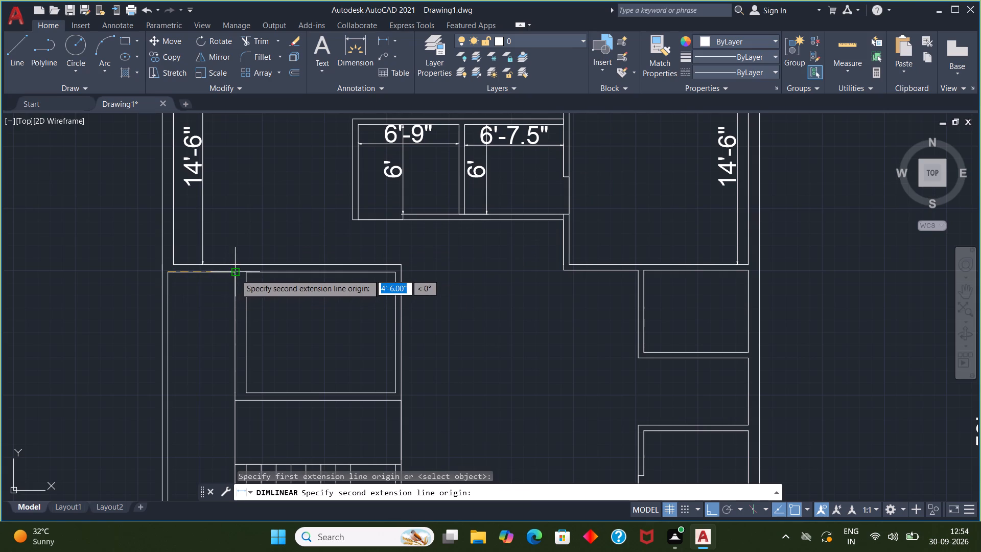
click(236, 273)
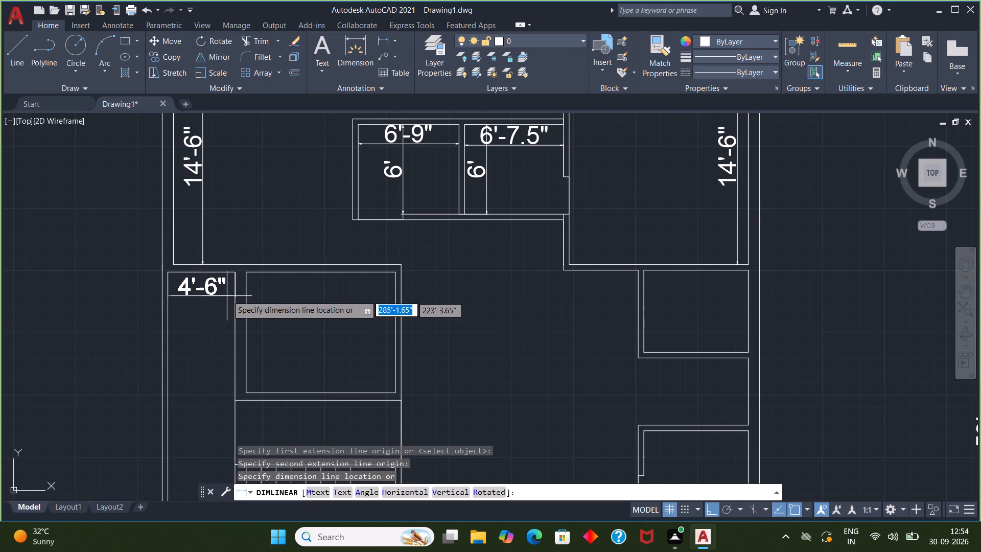
click(227, 294)
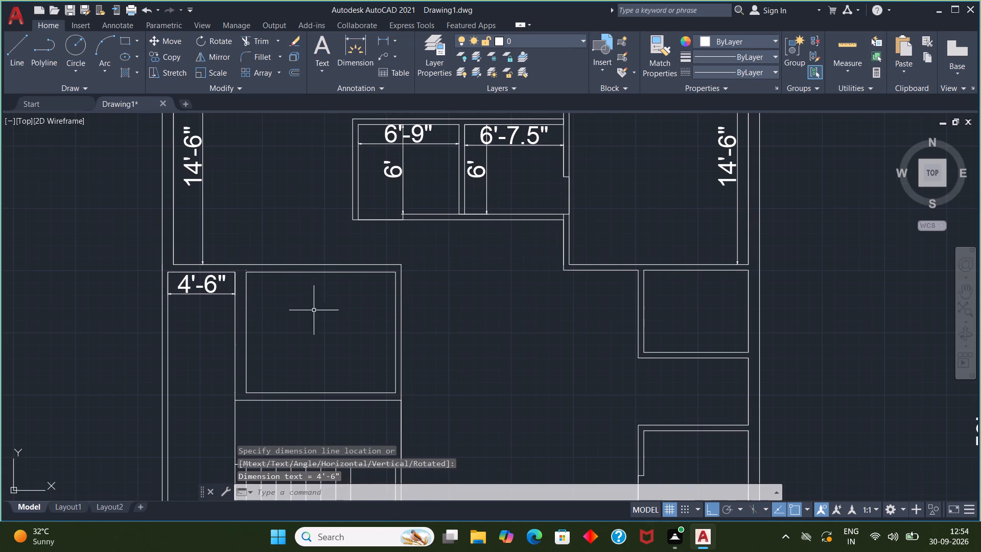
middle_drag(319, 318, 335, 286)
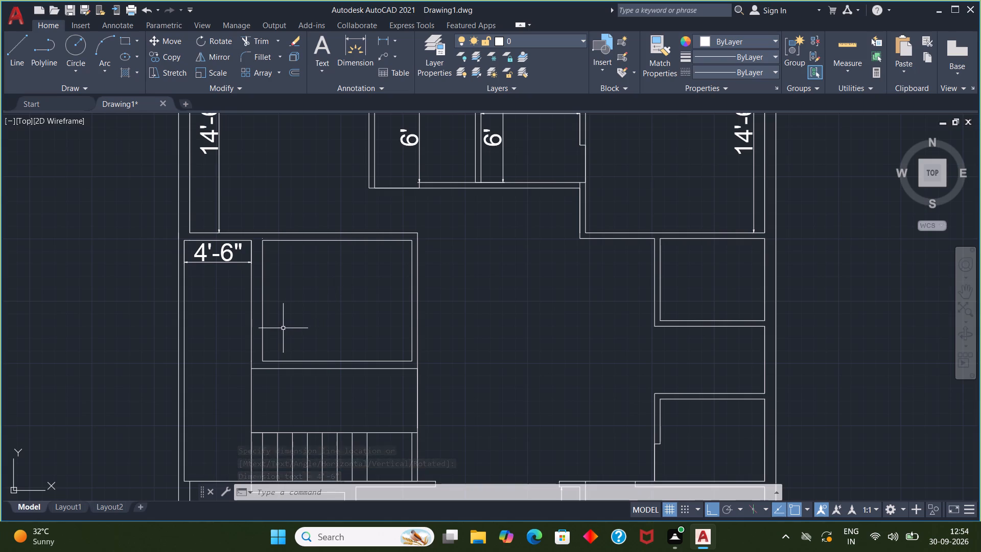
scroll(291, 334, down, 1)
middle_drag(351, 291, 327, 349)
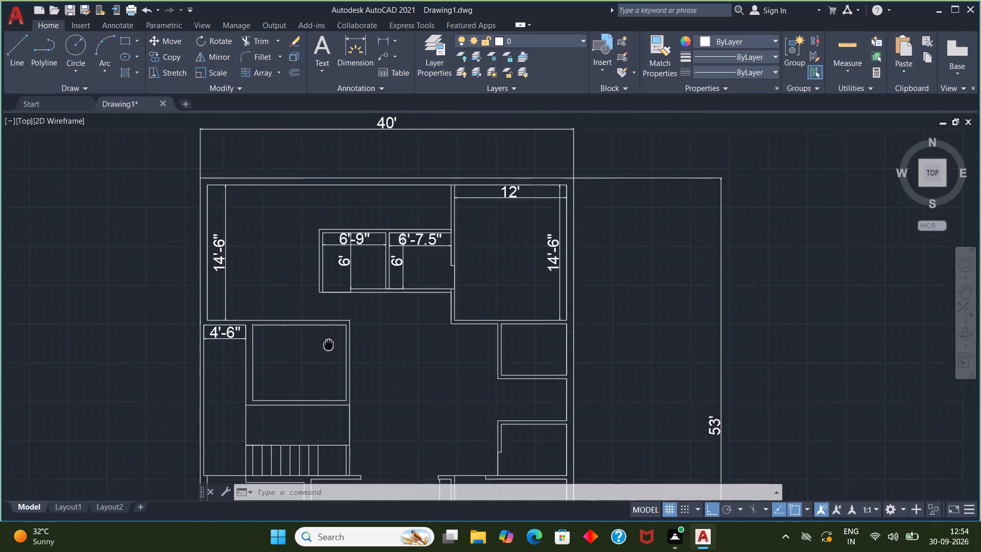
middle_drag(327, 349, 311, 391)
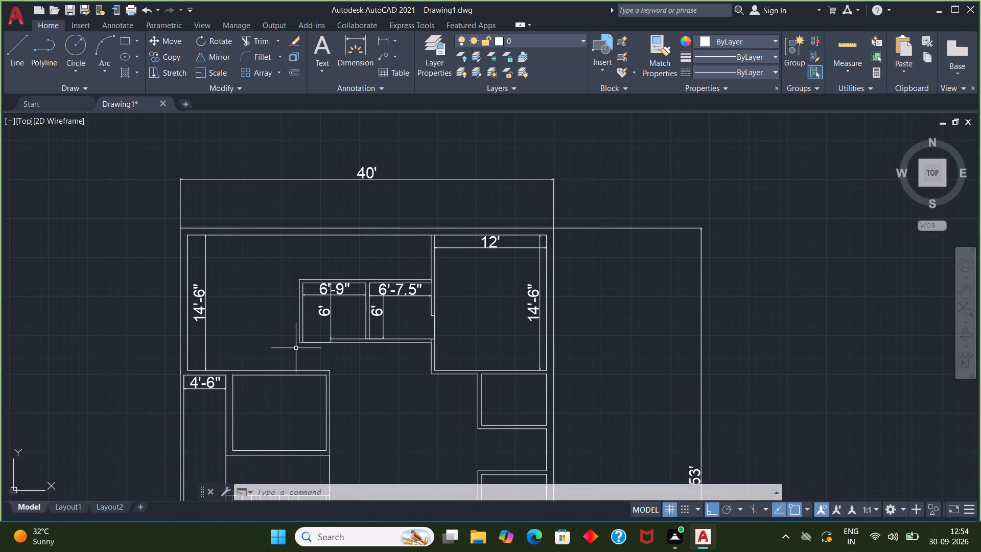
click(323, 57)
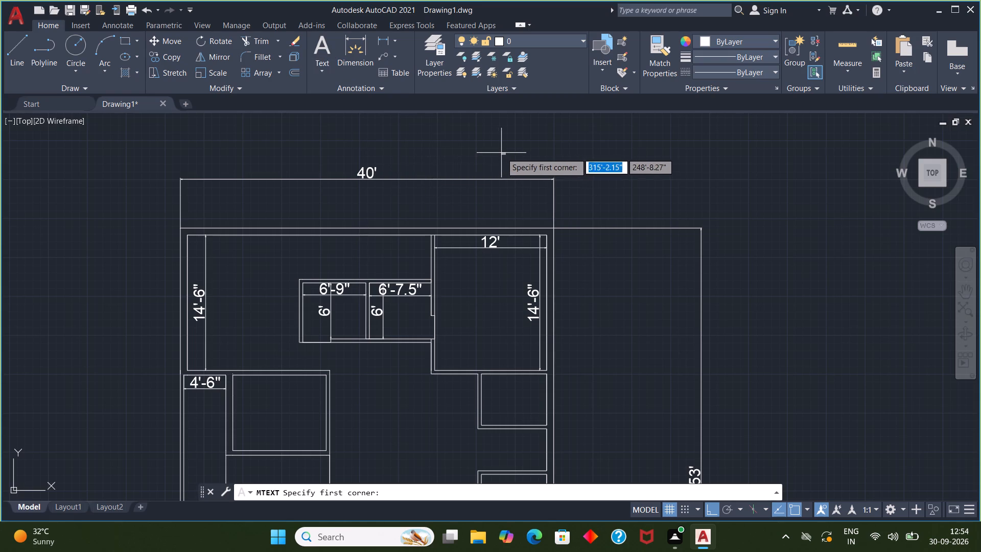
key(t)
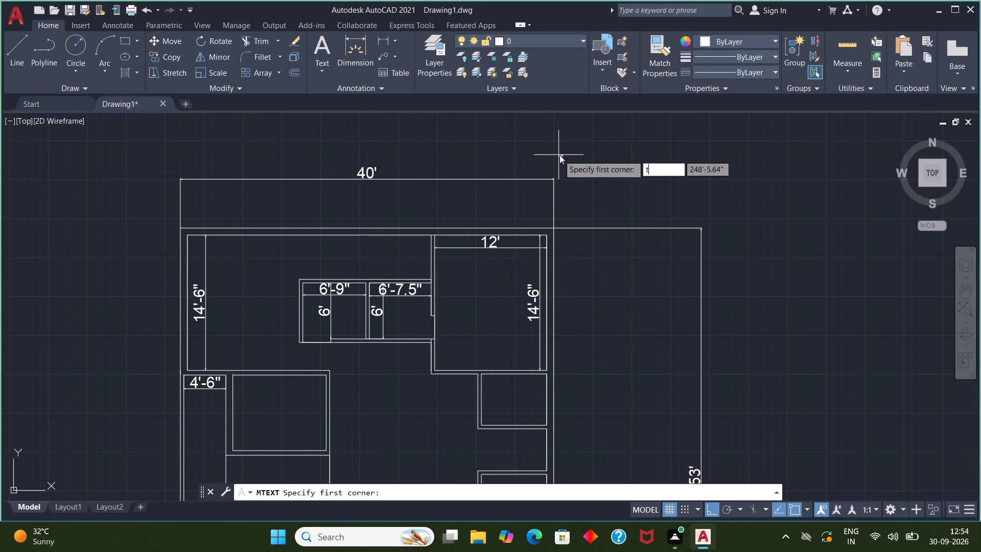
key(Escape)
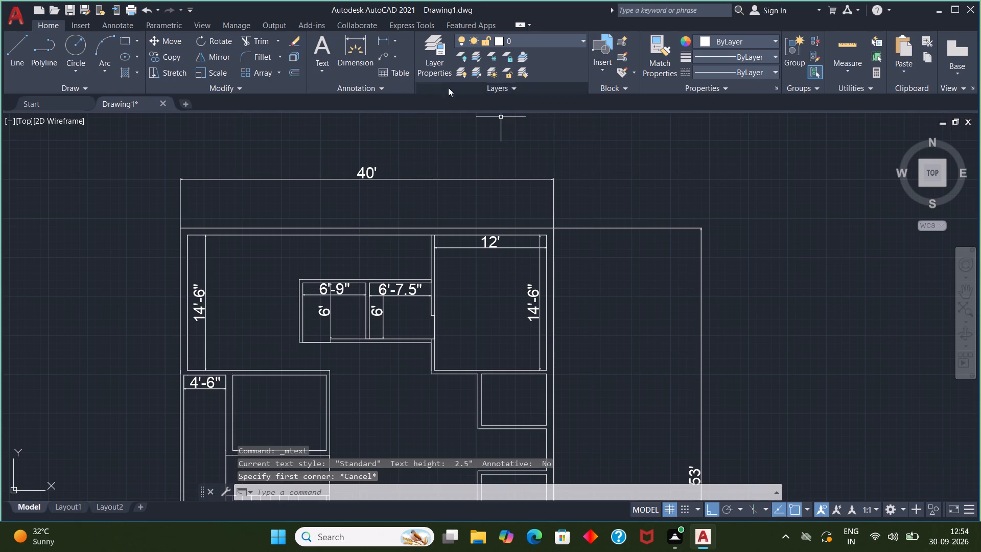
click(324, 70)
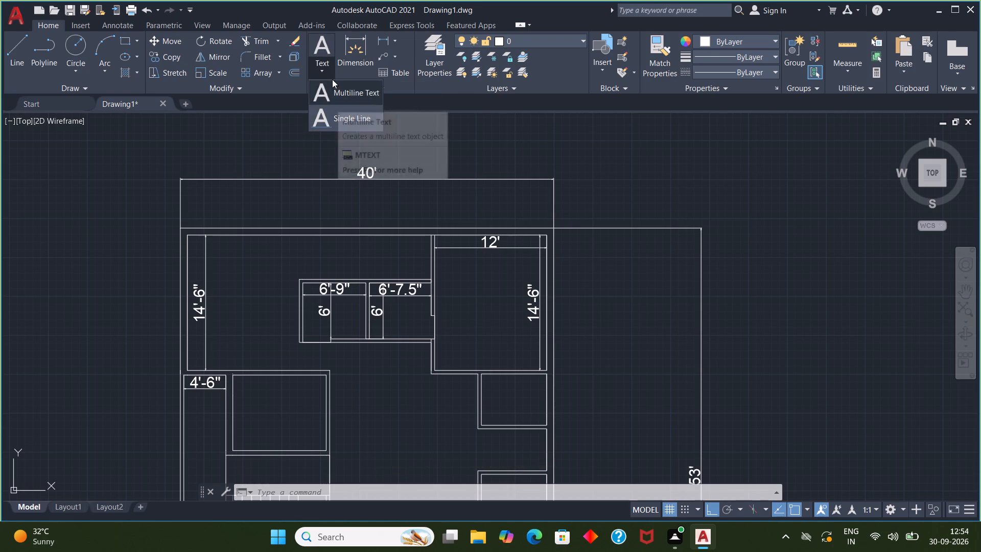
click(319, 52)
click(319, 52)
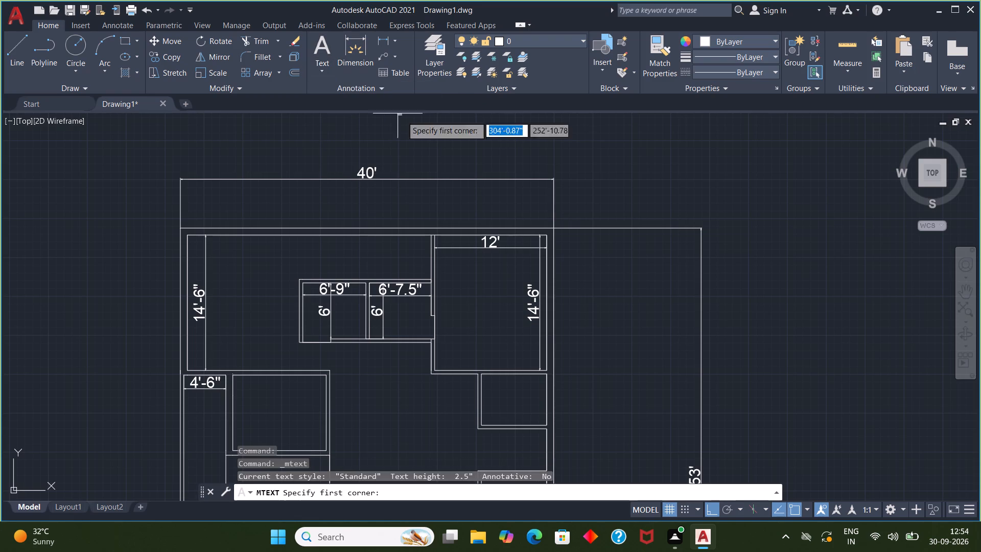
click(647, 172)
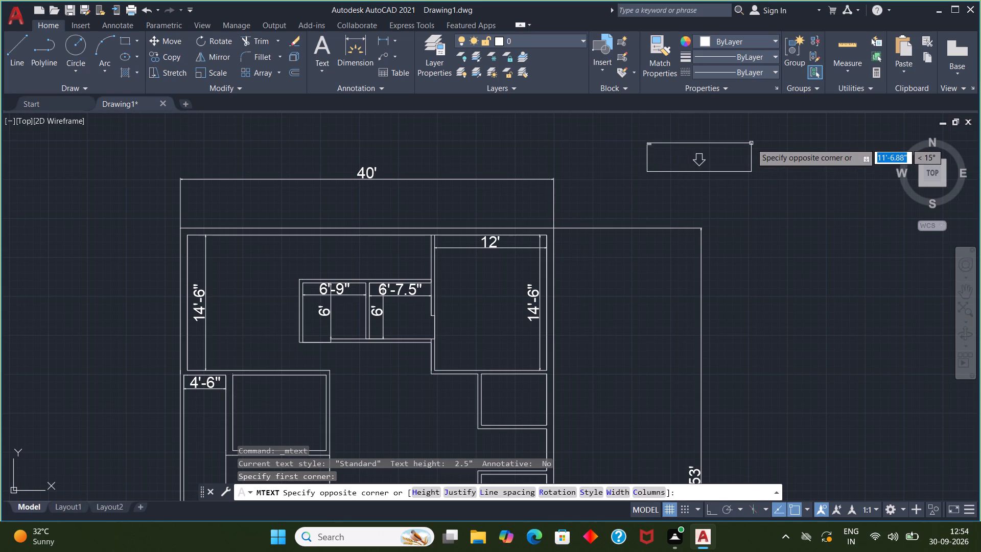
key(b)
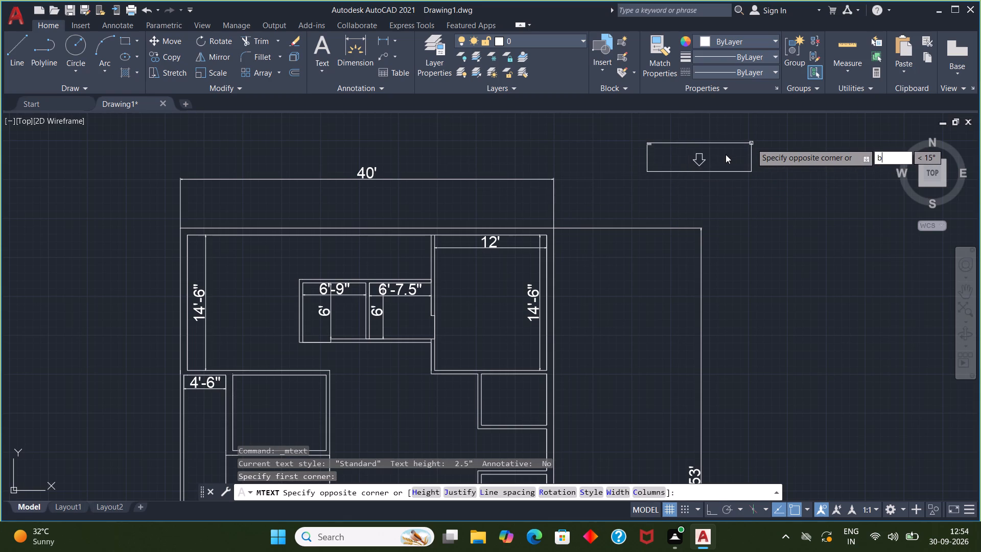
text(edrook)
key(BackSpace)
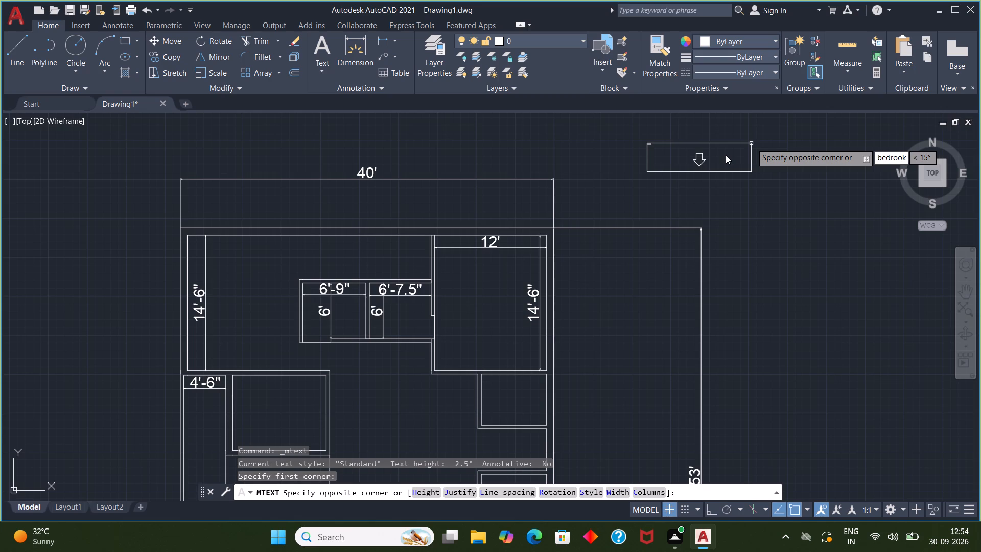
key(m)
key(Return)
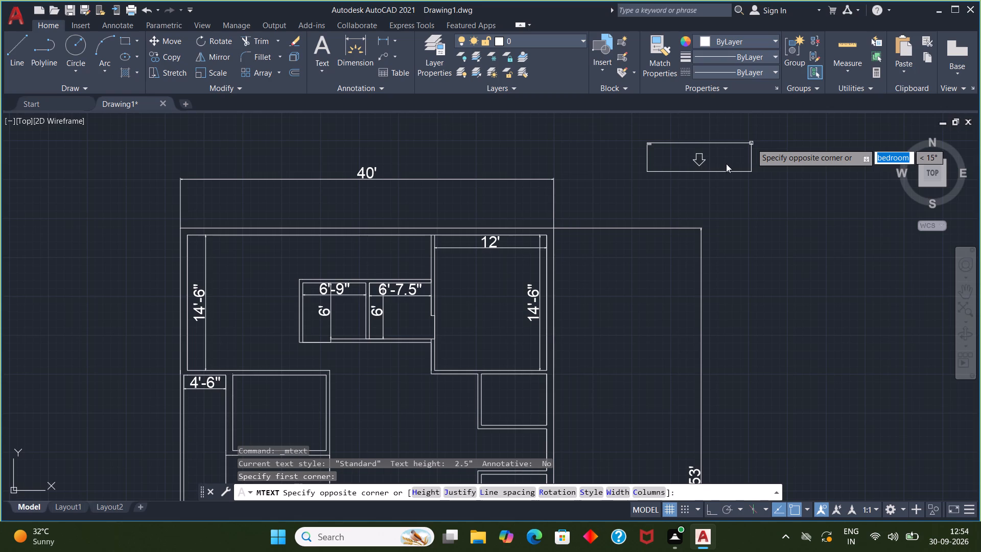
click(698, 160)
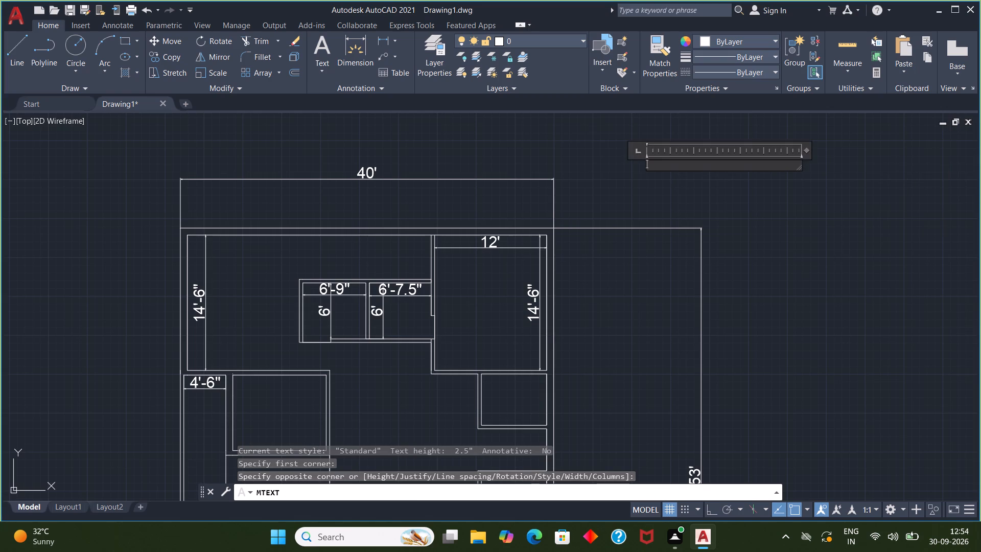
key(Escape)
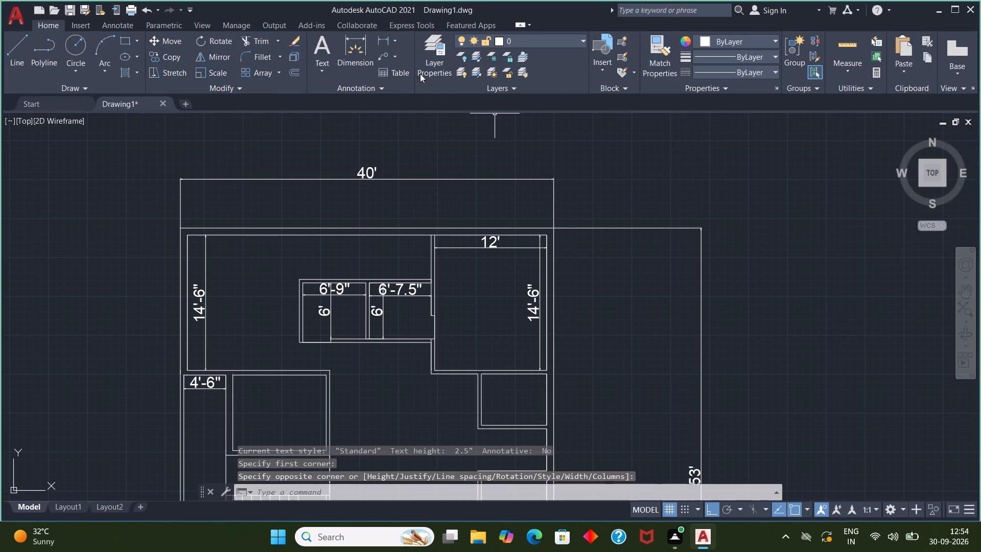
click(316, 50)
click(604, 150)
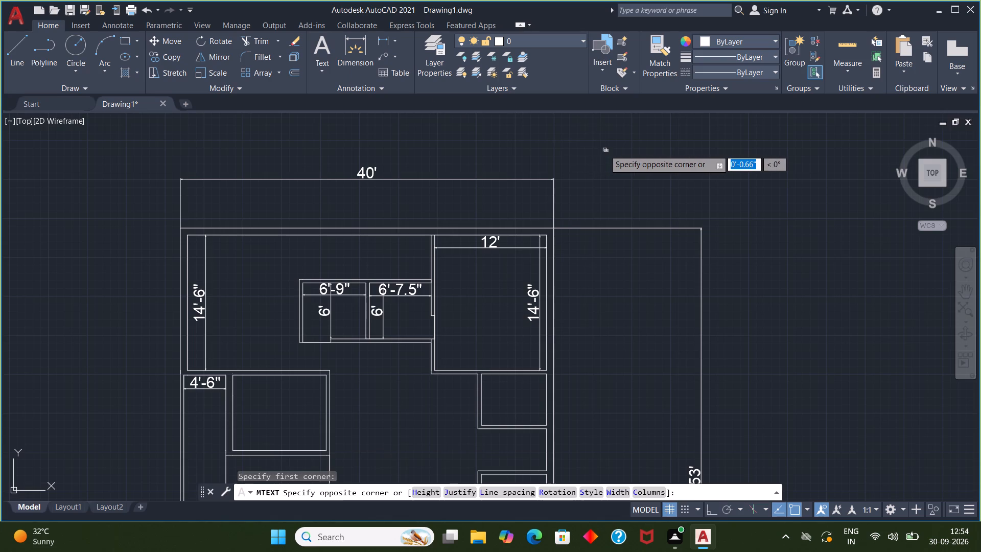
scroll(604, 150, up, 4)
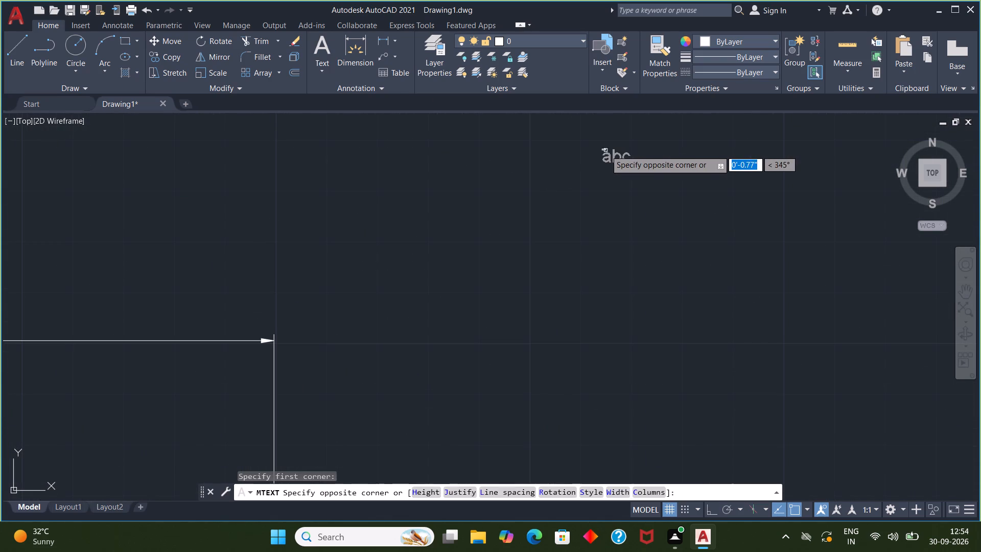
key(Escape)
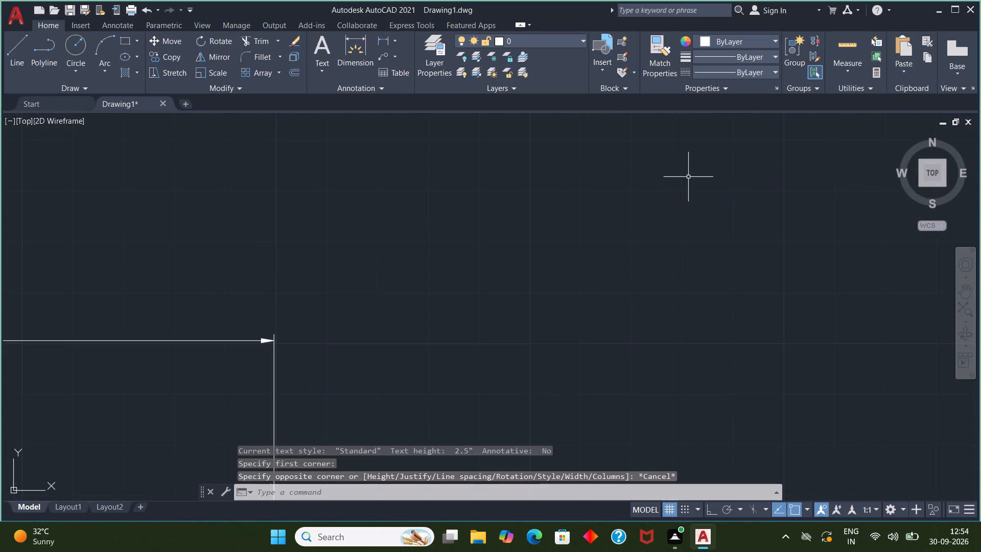
Start a multiline text in the empty area north-east of the plan's 40' dimension, reading BEDROOM.
click(315, 55)
click(525, 186)
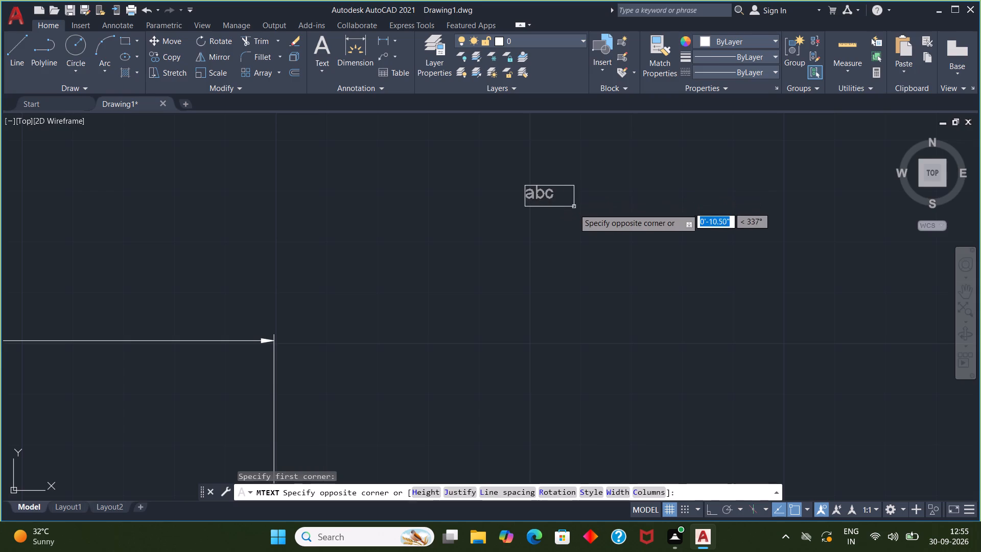
click(575, 213)
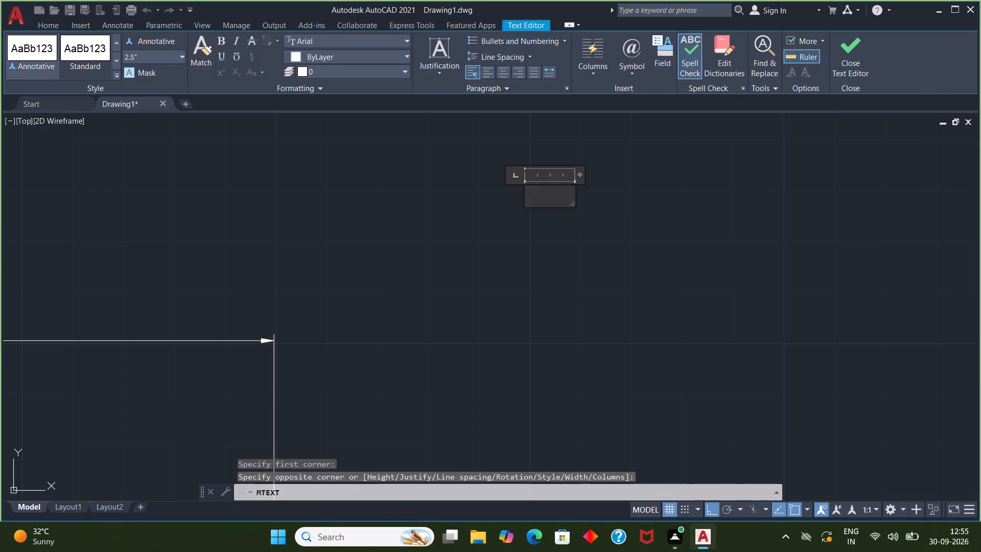
text(bed)
key(BackSpace)
key(BackSpace)
key(BackSpace)
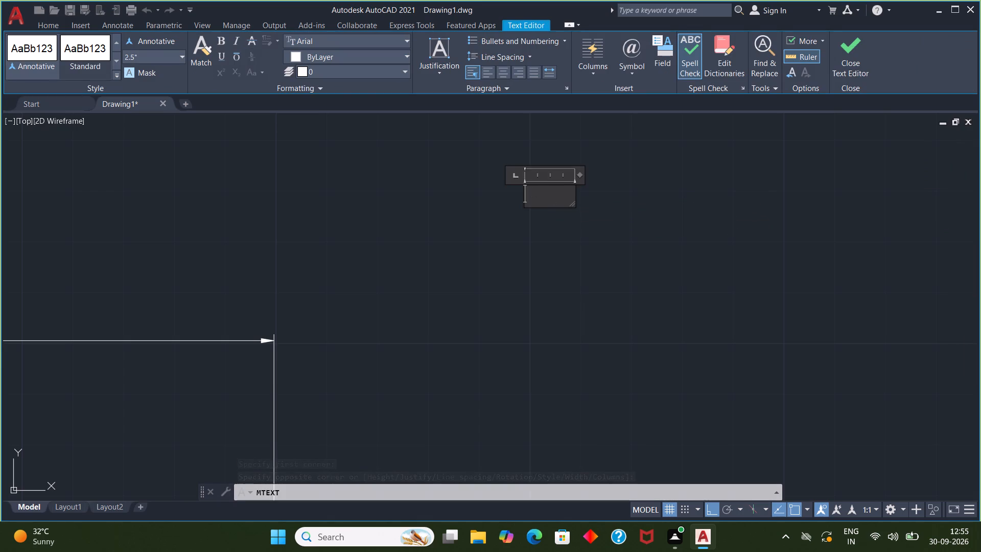
text(BEDR)
key(o)
text(OM)
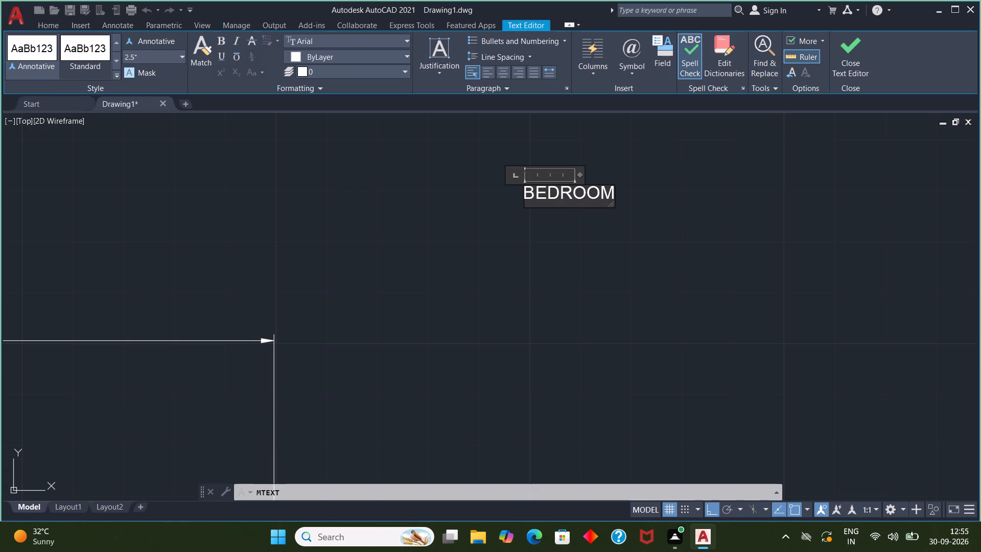
Add a second line reading 12'X14'6" under BEDROOM and finish the multiline text.
text(12)
key(apostrophe)
key(BackSpace)
key(BackSpace)
key(BackSpace)
key(Return)
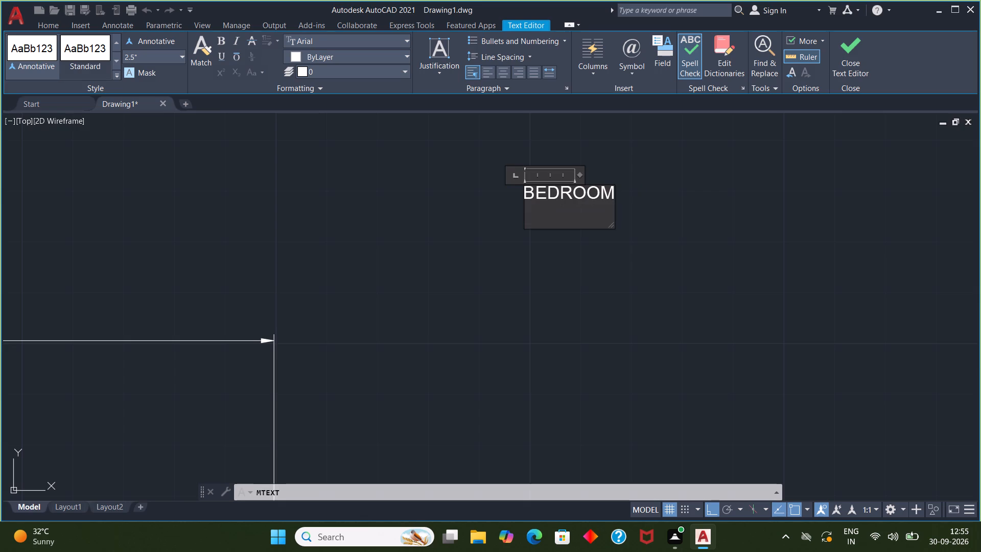
text(12)
key(apostrophe)
key(x)
text(14)
key(apostrophe)
key(6)
key(shift+quotedbl)
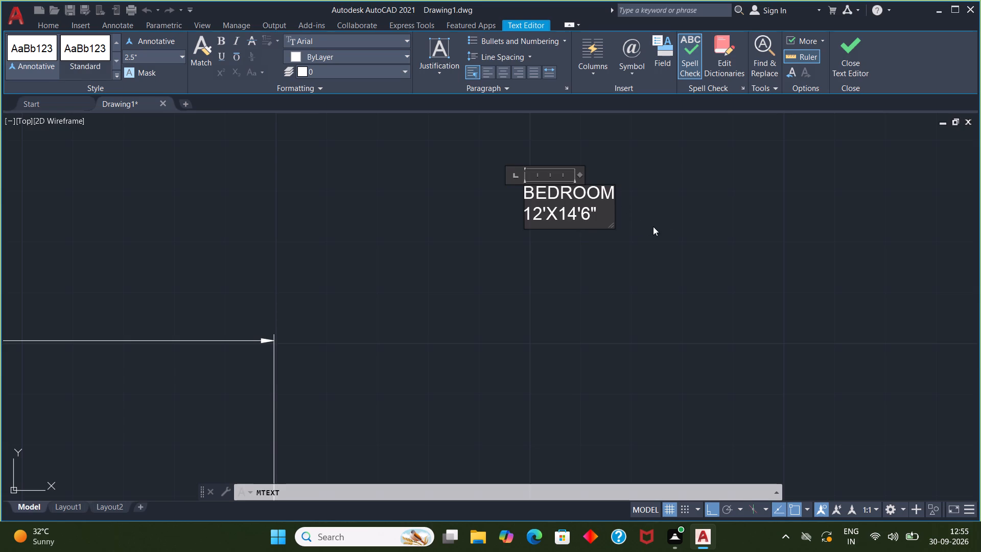
click(638, 215)
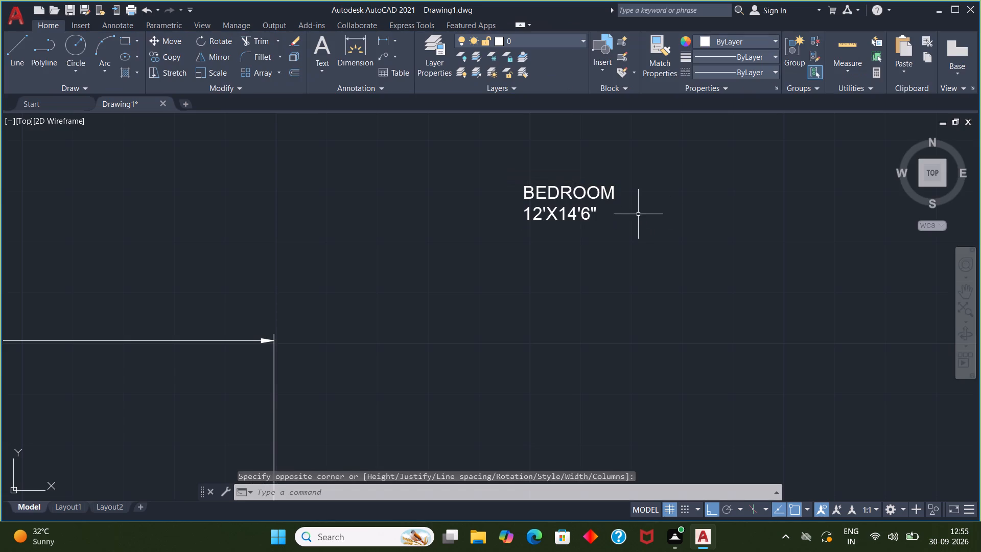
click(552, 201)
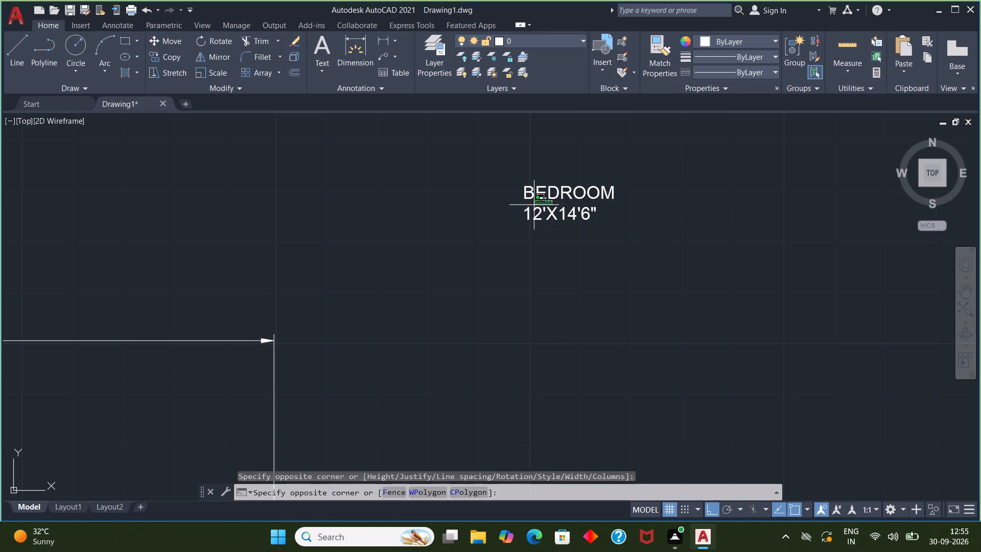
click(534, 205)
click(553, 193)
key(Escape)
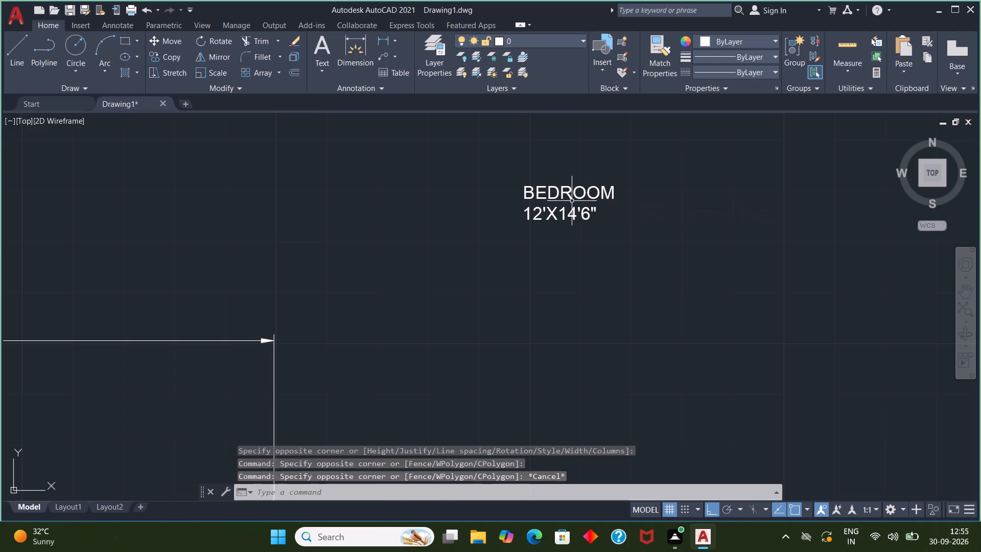
Move the BEDROOM label with Ortho off into the plan's north-west room, between its 14'-6" dimension and the 6'-9" space.
click(572, 197)
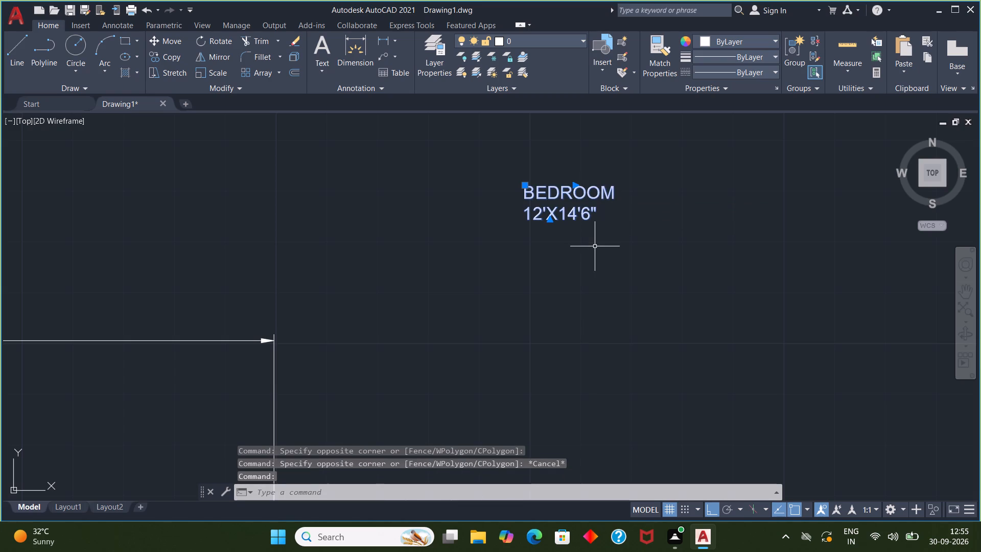
key(m)
click(623, 272)
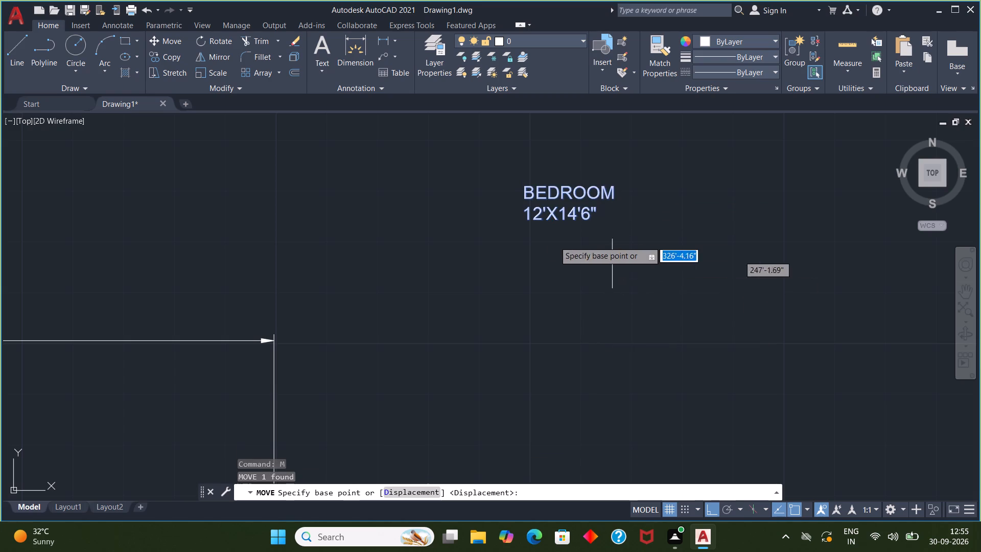
click(528, 222)
scroll(483, 241, down, 1)
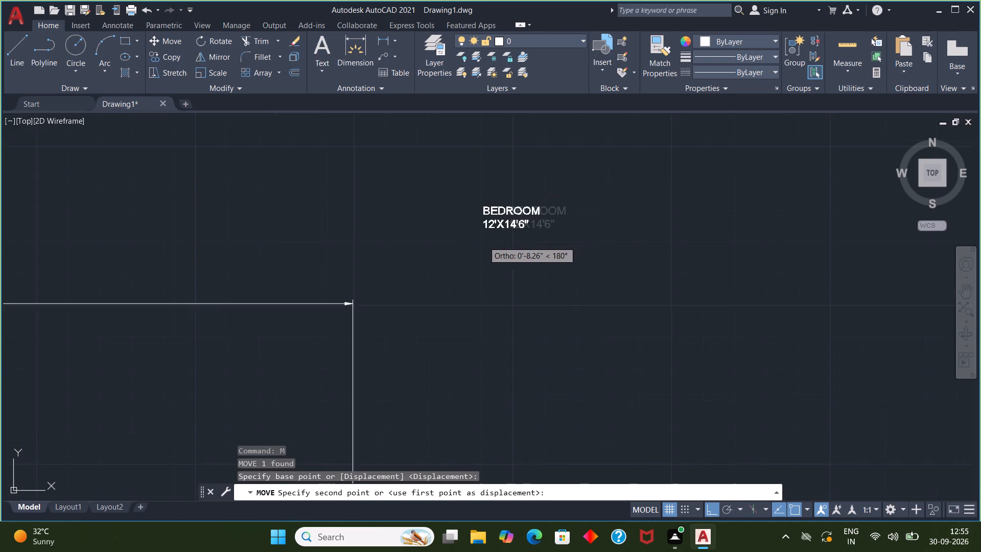
scroll(483, 242, down, 2)
middle_drag(389, 288, 642, 190)
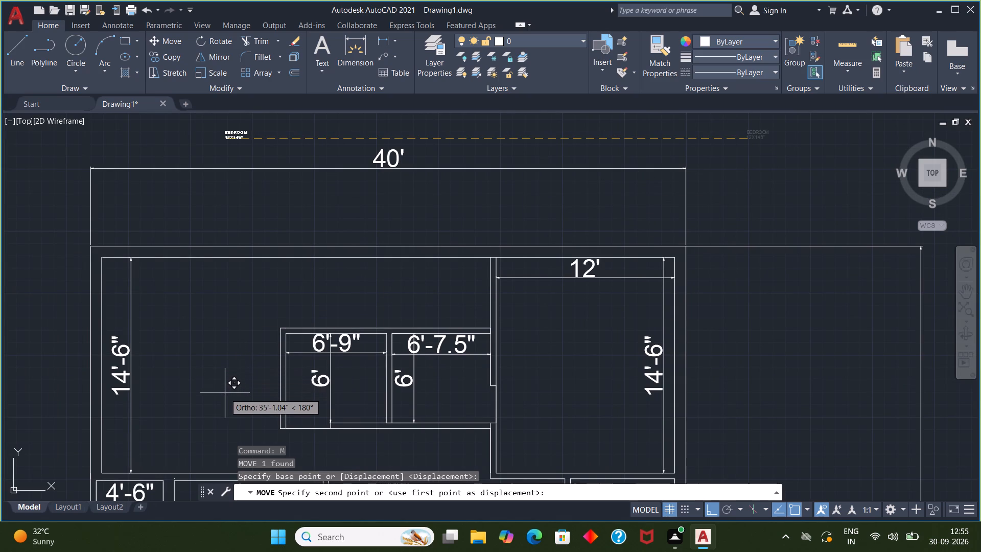
key(F8)
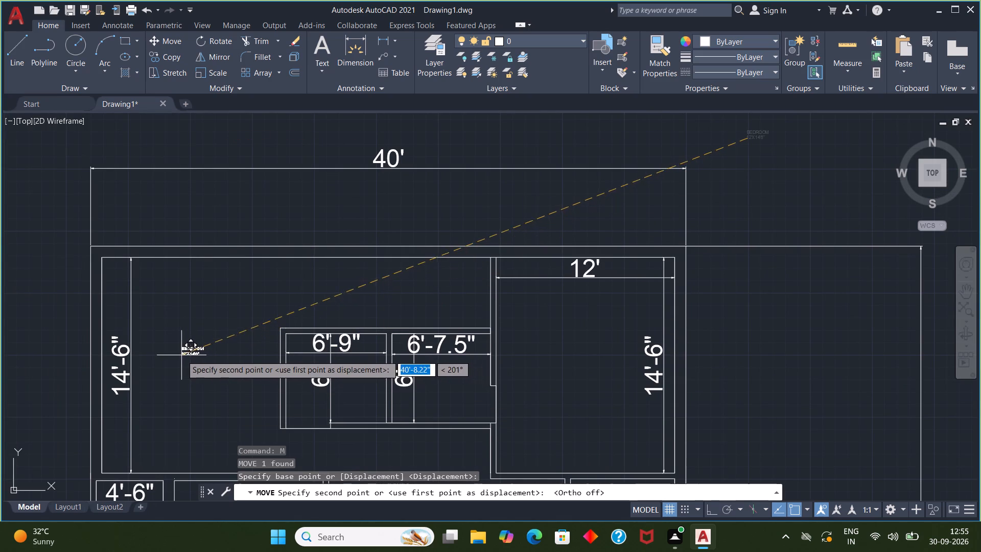
click(198, 376)
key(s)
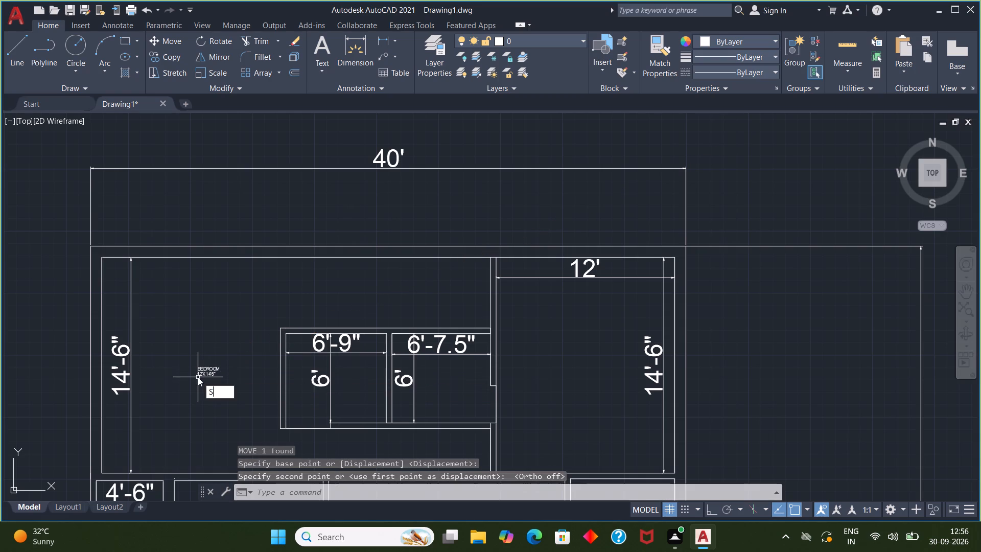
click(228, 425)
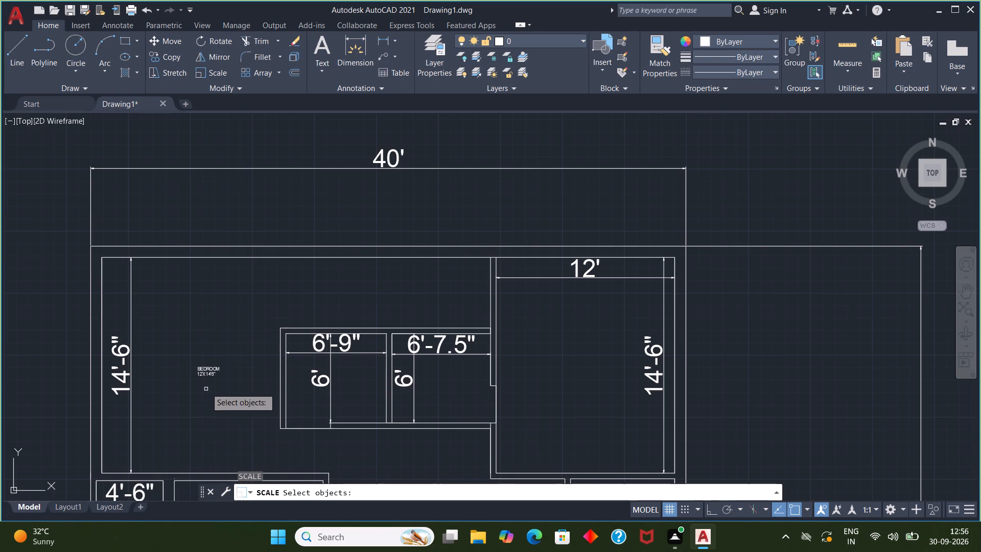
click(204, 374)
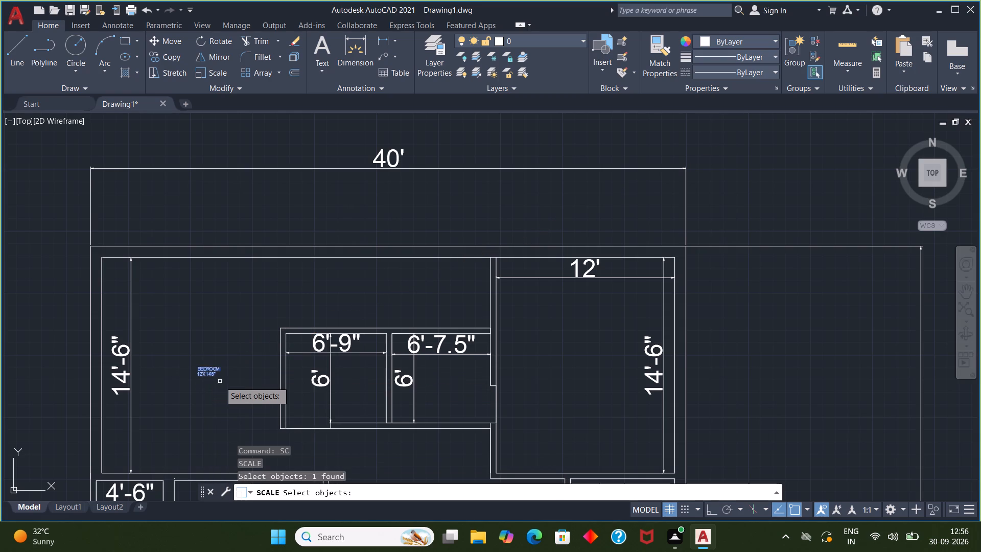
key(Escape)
Scale up the BEDROOM label from its lower-left corner to roughly the text height of the neighbouring dimensions.
click(208, 371)
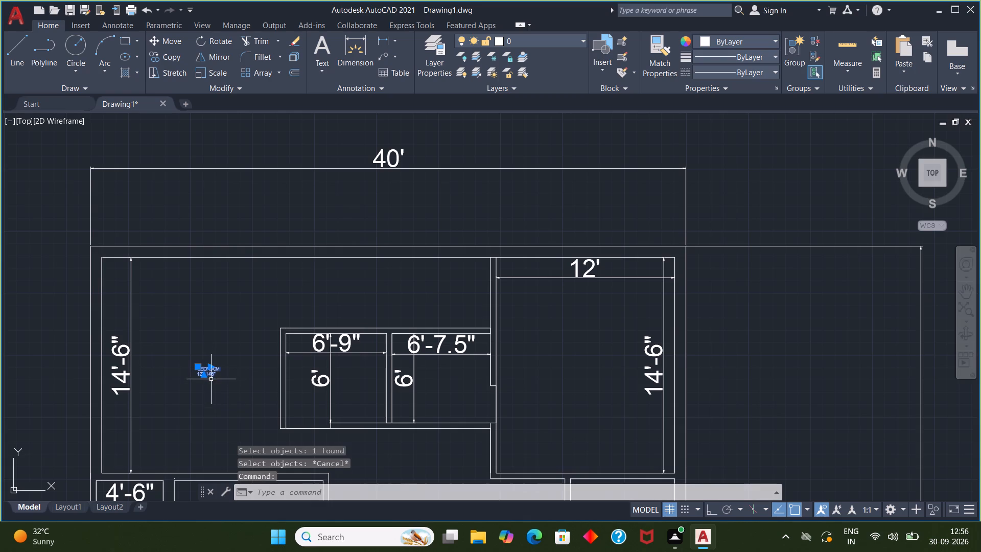
key(s)
key(c)
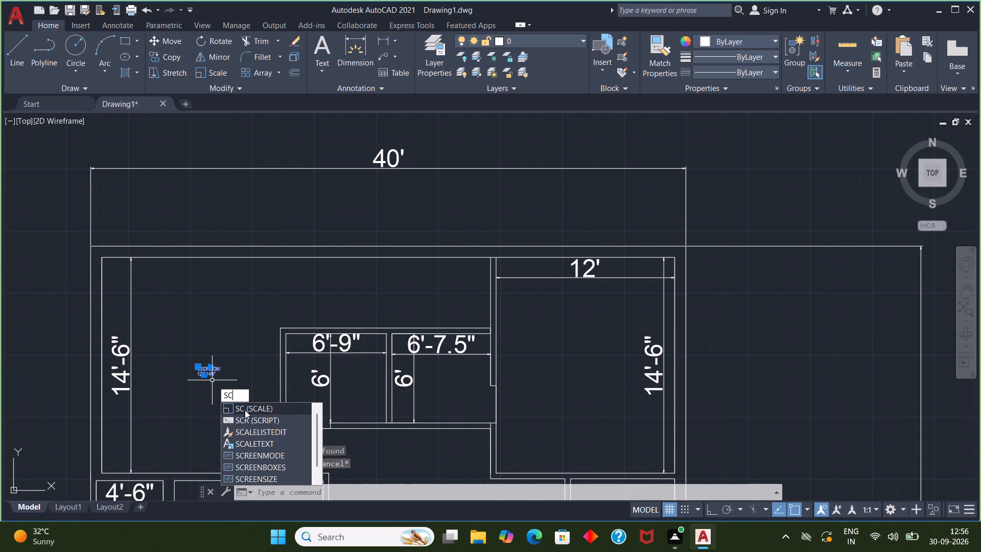
click(245, 410)
drag(201, 379, 198, 397)
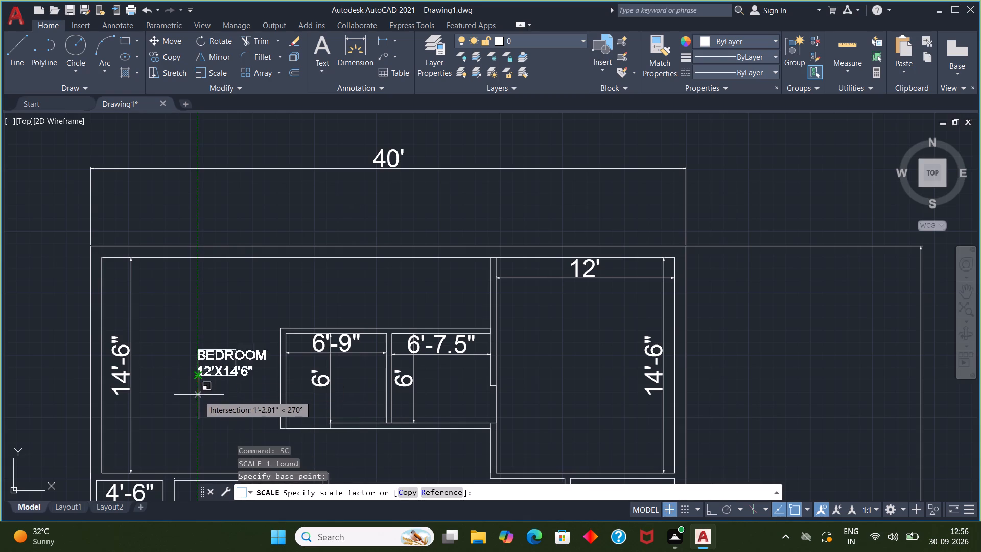
drag(198, 397, 196, 413)
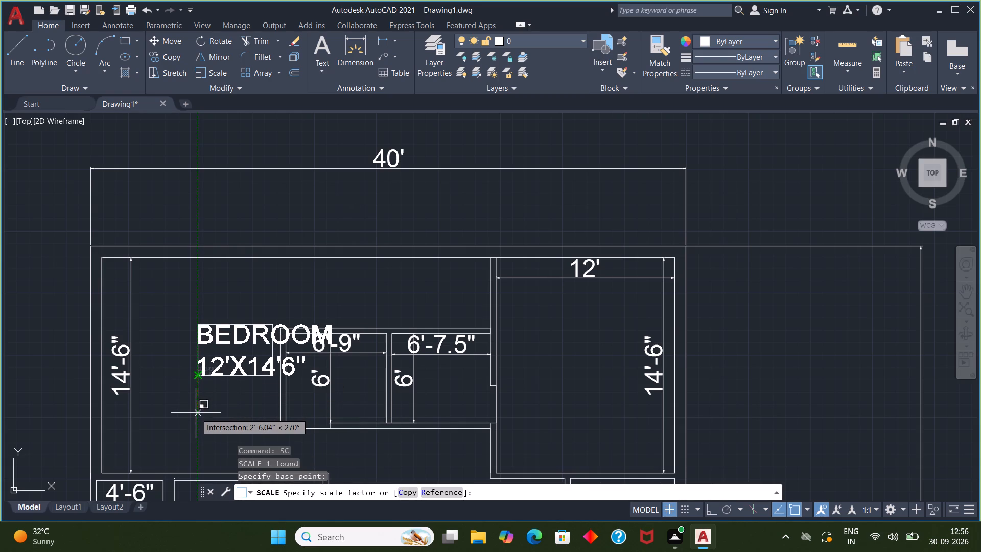
drag(196, 413, 205, 407)
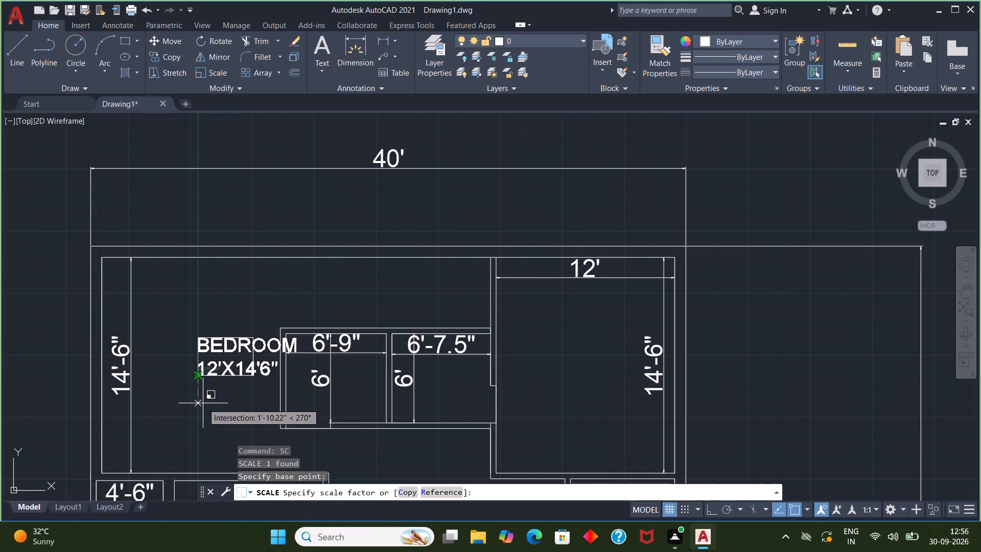
click(196, 413)
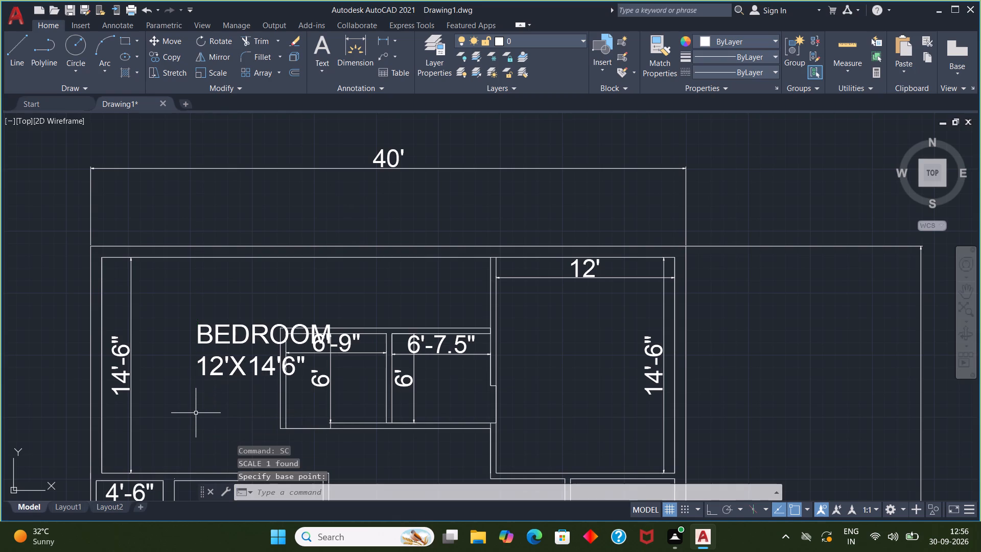
key(Escape)
Move the enlarged BEDROOM label north-west within its room, clear of the 6'-9" space's walls.
click(219, 337)
key(m)
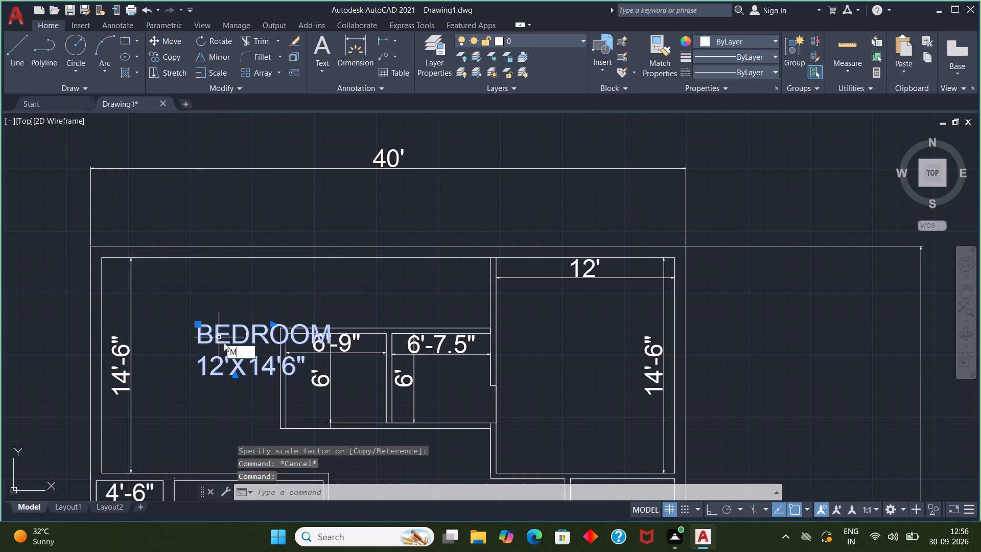
click(243, 369)
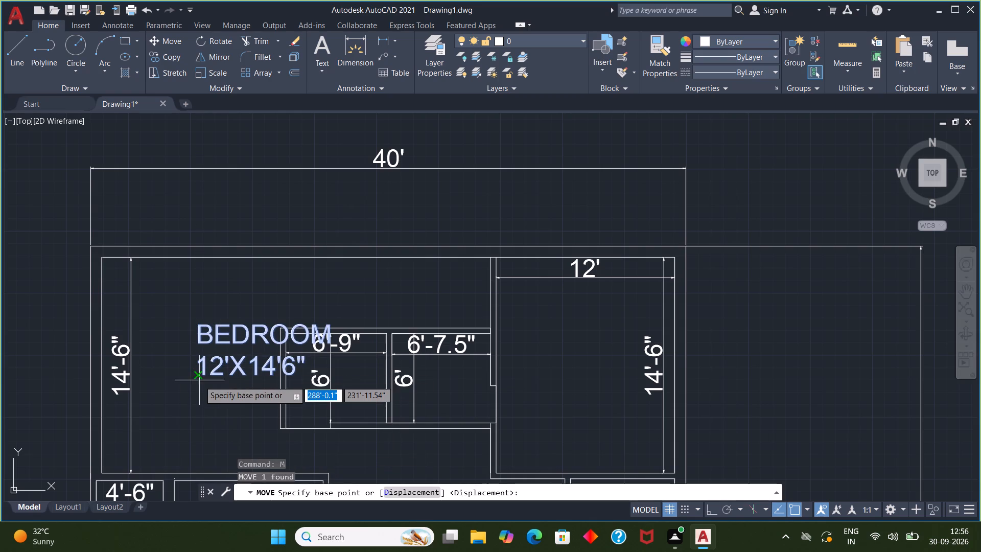
drag(199, 380, 147, 392)
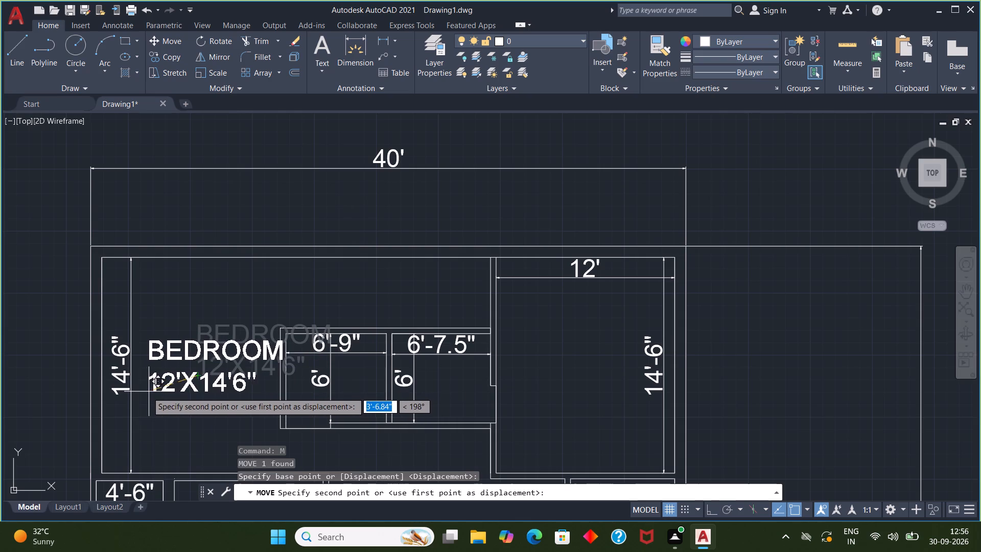
drag(147, 392, 145, 393)
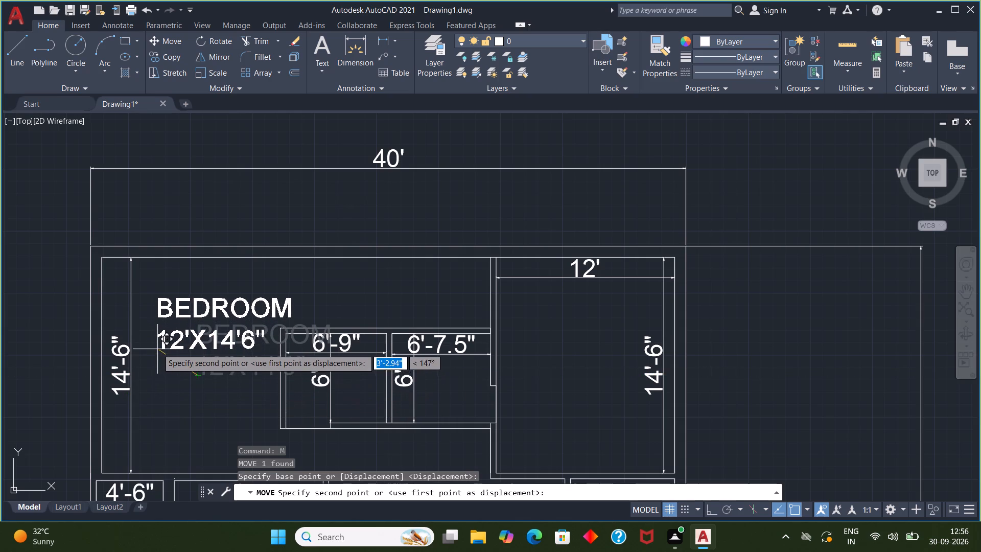
click(153, 341)
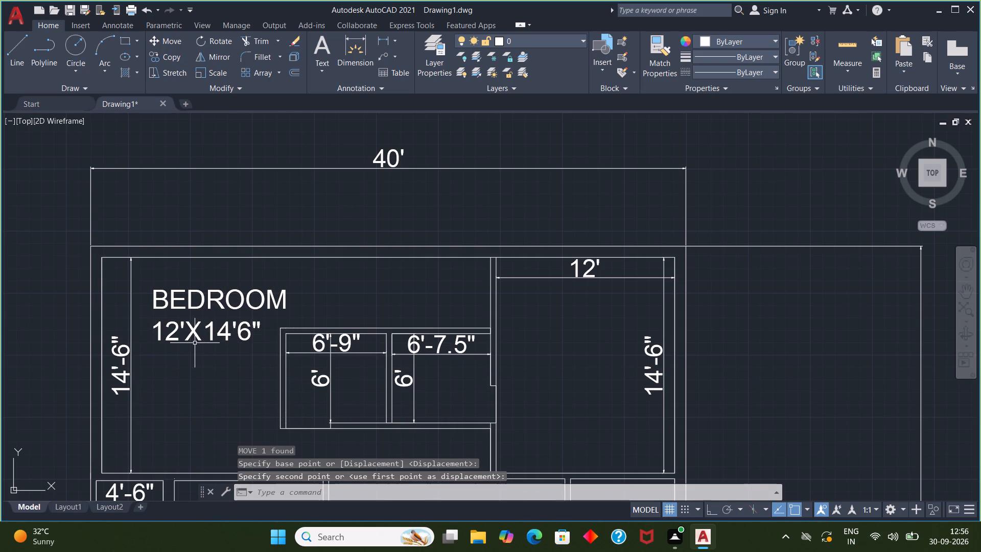
key(Escape)
Dimension the width of the stair flight between its bottom wall line and top edge, placing the dimension near the flight's east end.
scroll(264, 359, down, 2)
middle_drag(358, 382, 354, 242)
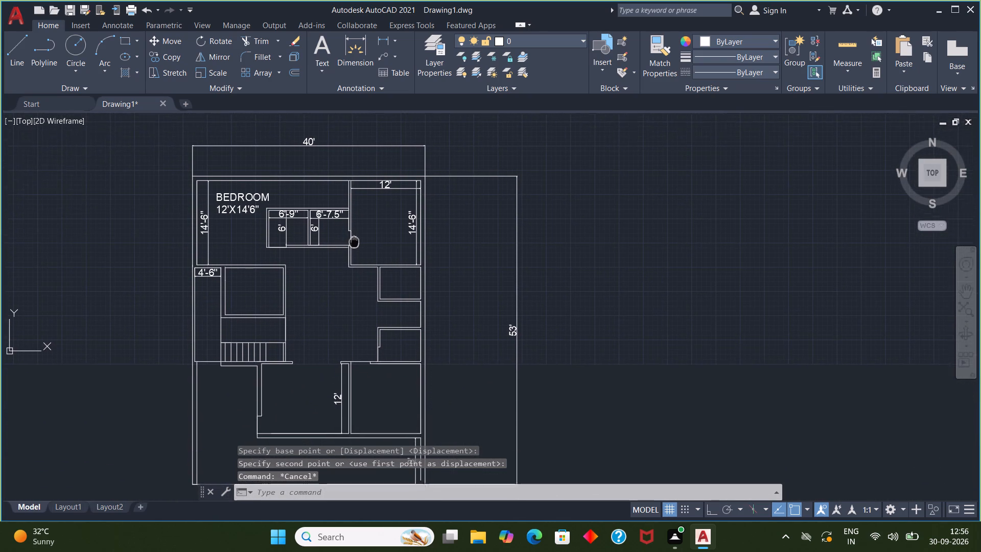
middle_drag(354, 242, 353, 243)
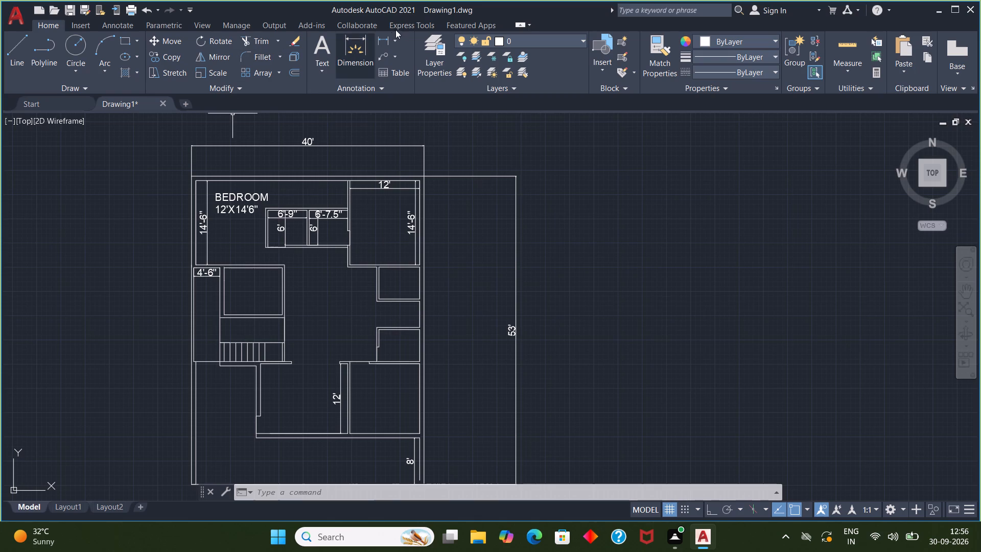
click(353, 47)
scroll(246, 317, up, 3)
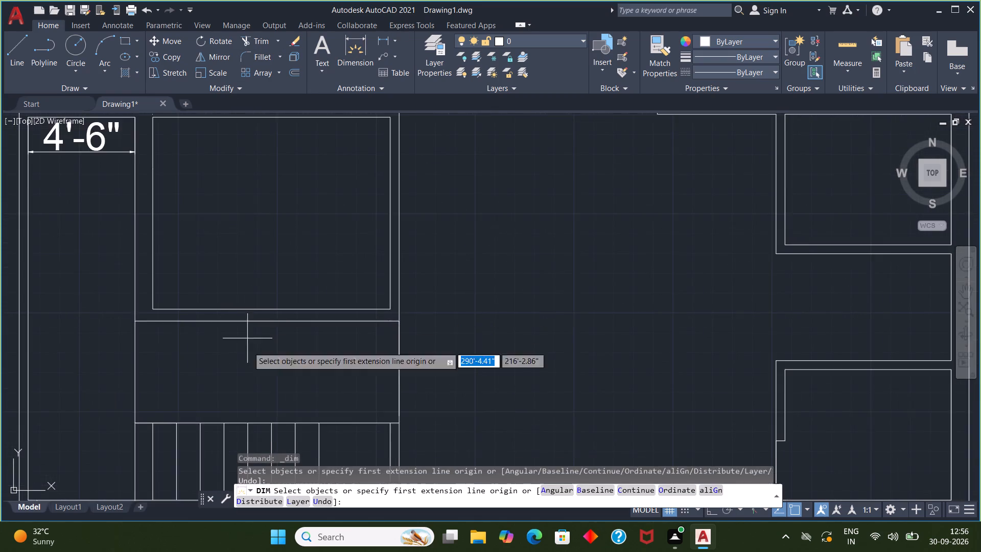
middle_drag(247, 386, 322, 172)
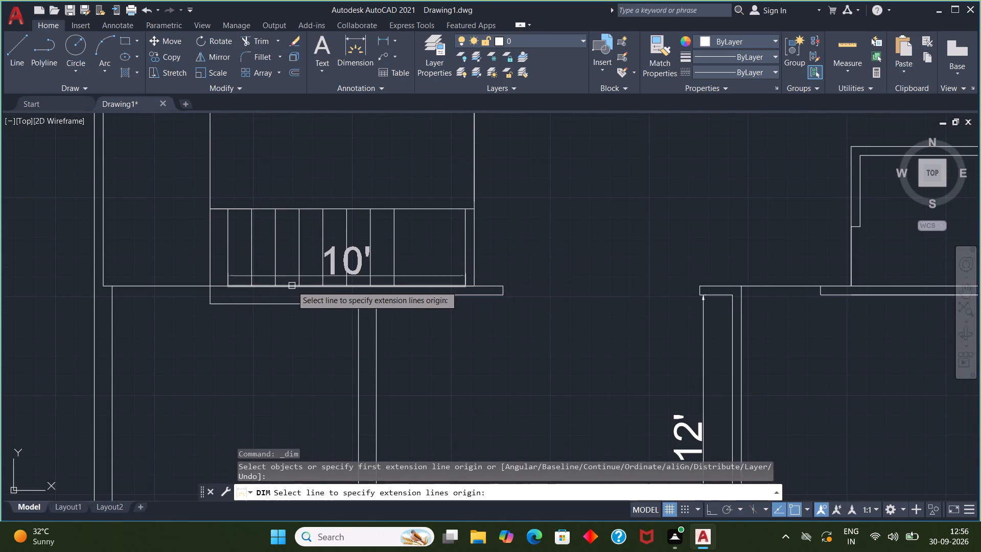
click(286, 286)
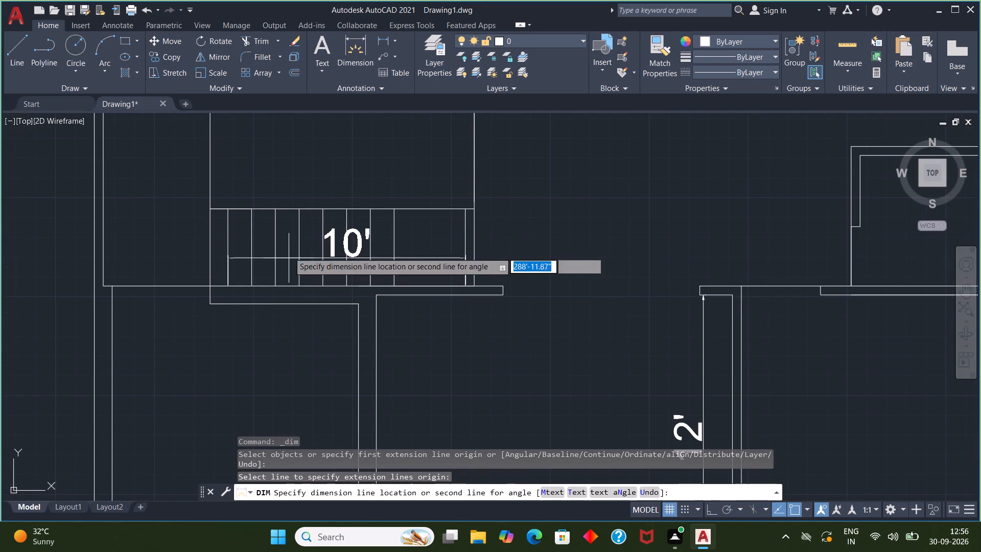
click(284, 209)
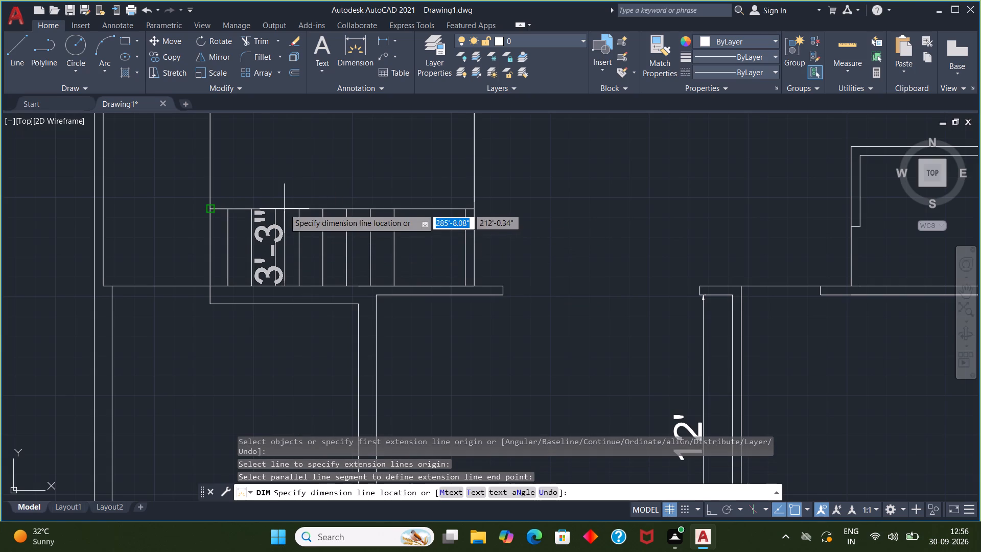
click(428, 217)
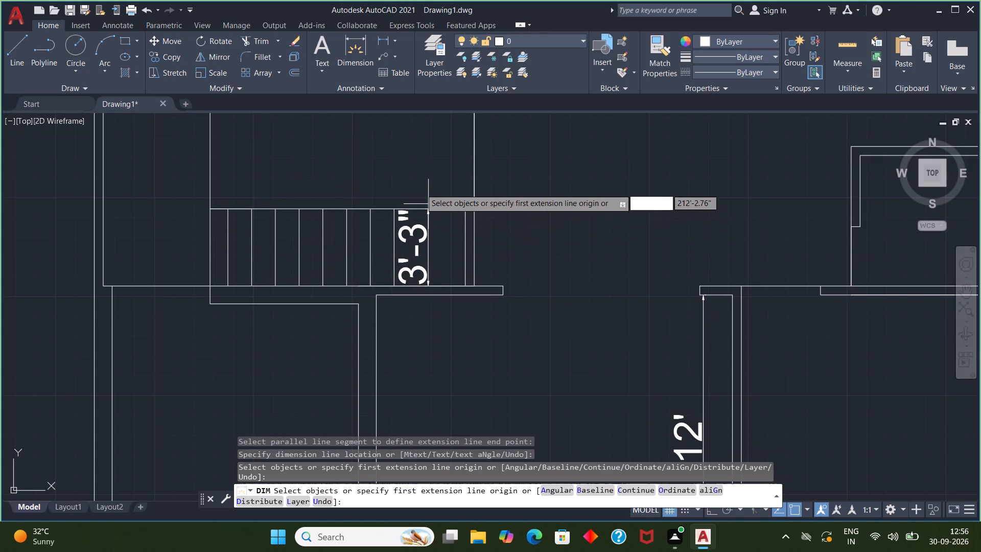
key(Escape)
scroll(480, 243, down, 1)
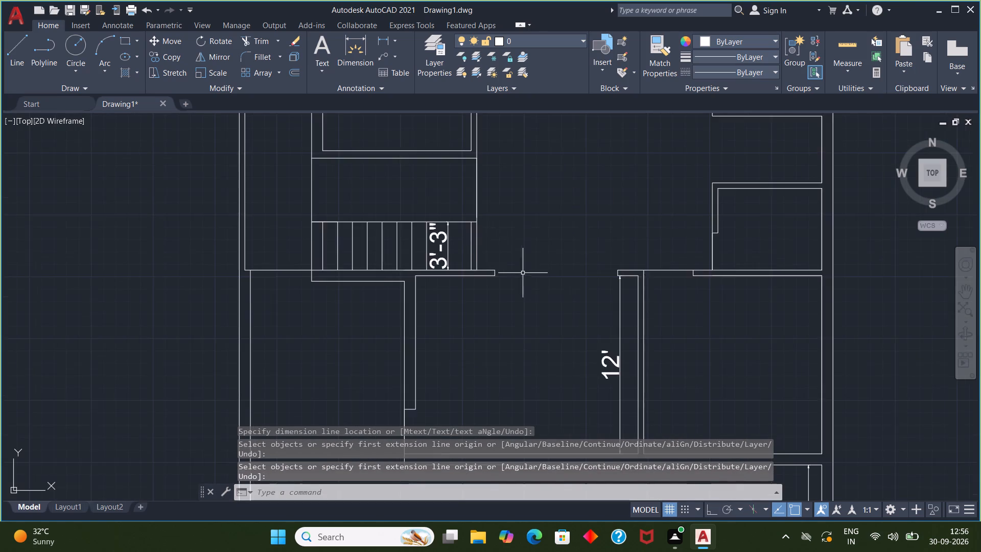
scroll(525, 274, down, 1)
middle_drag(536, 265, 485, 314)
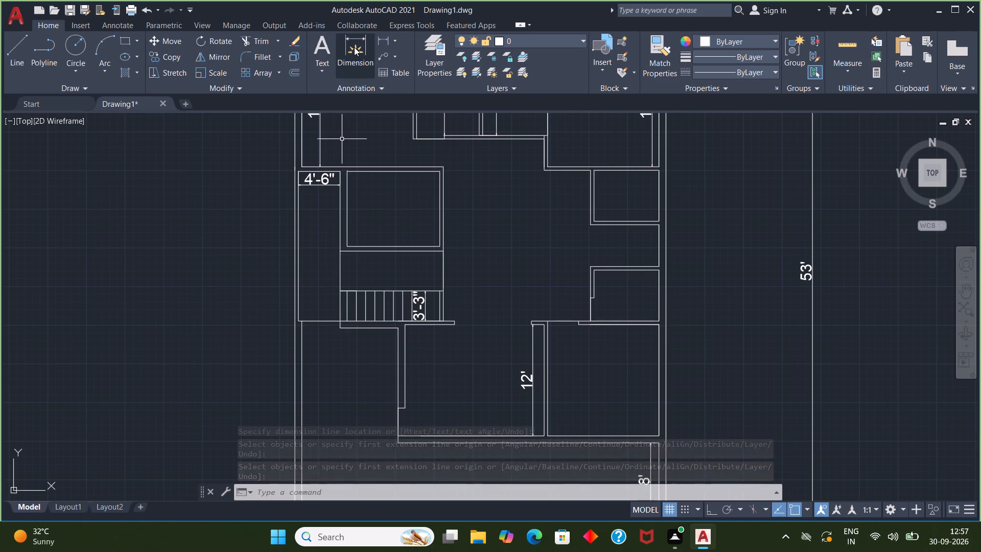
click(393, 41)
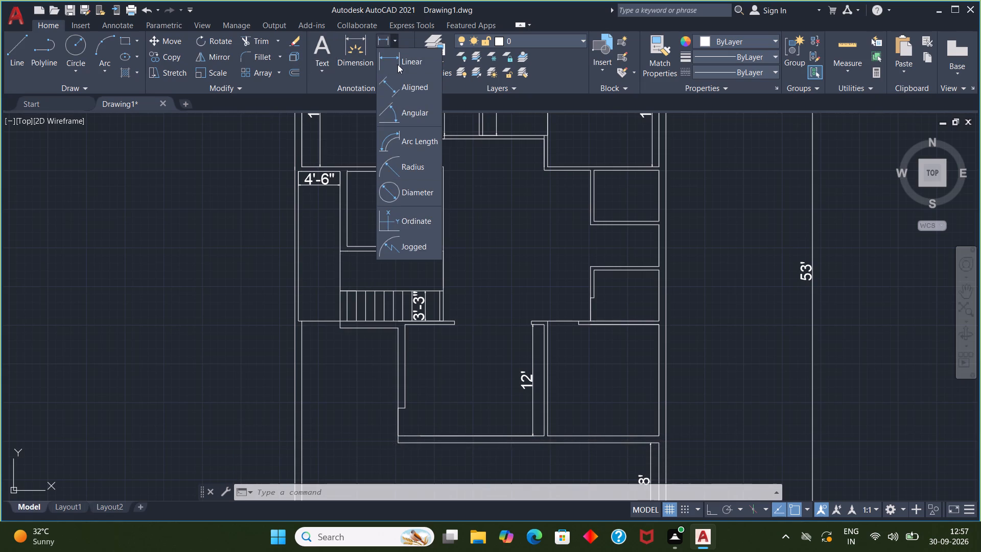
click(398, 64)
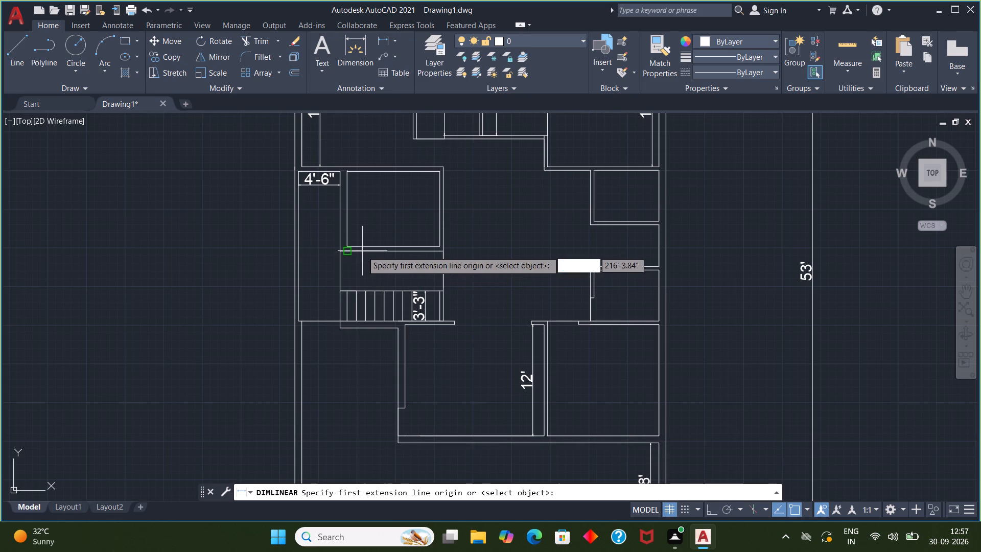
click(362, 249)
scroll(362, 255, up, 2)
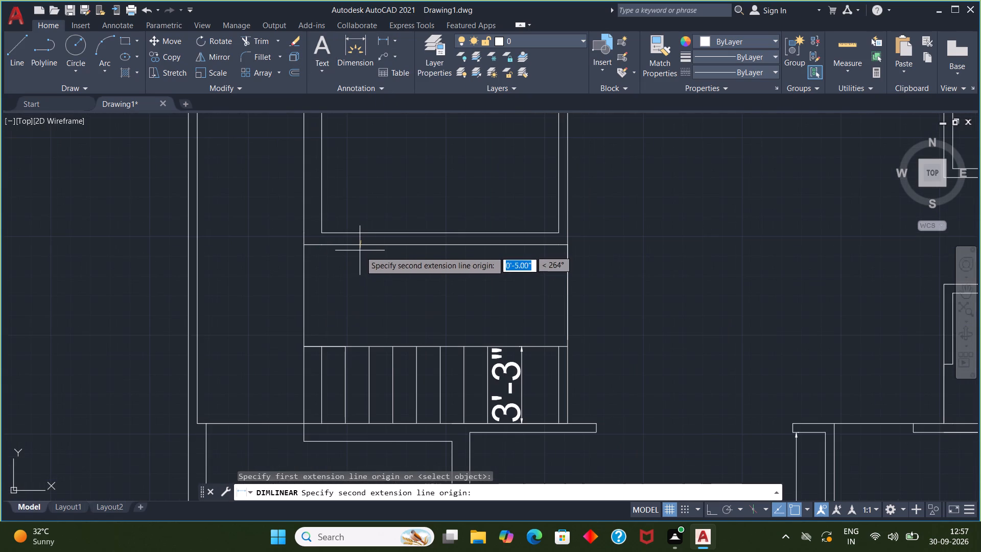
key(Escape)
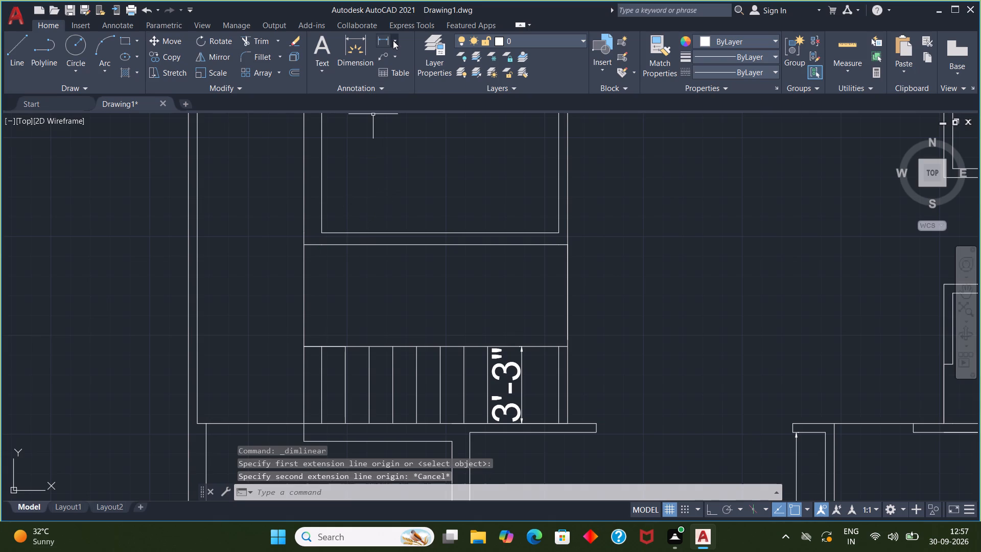
Add a vertical linear dimension along the staircase's west side, from the space's upper corner to the wall line below the treads.
click(393, 39)
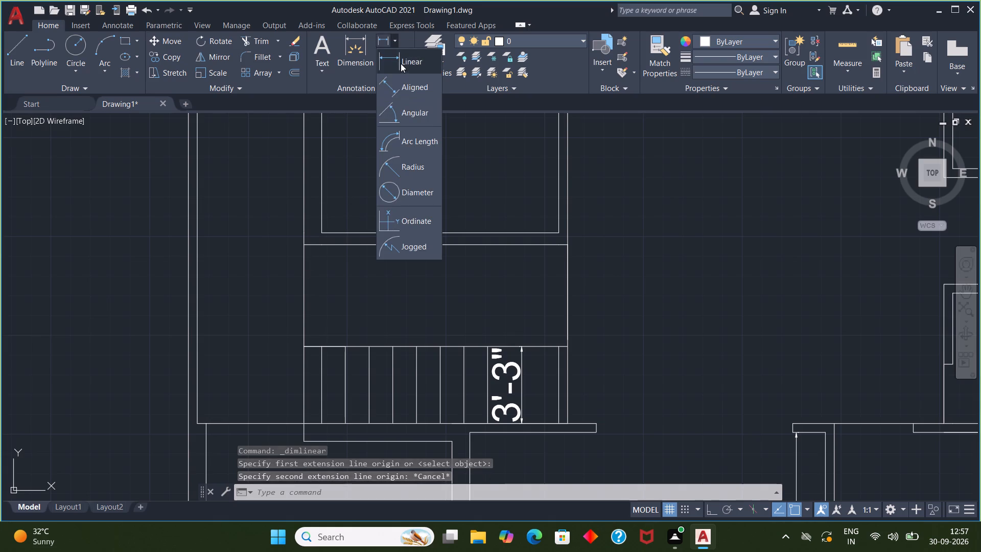
click(401, 63)
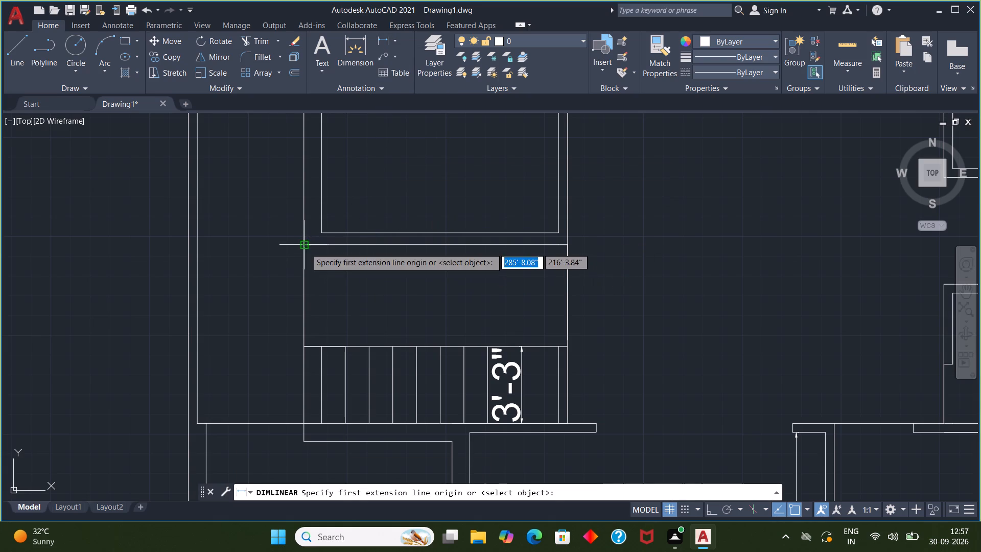
click(306, 246)
click(302, 422)
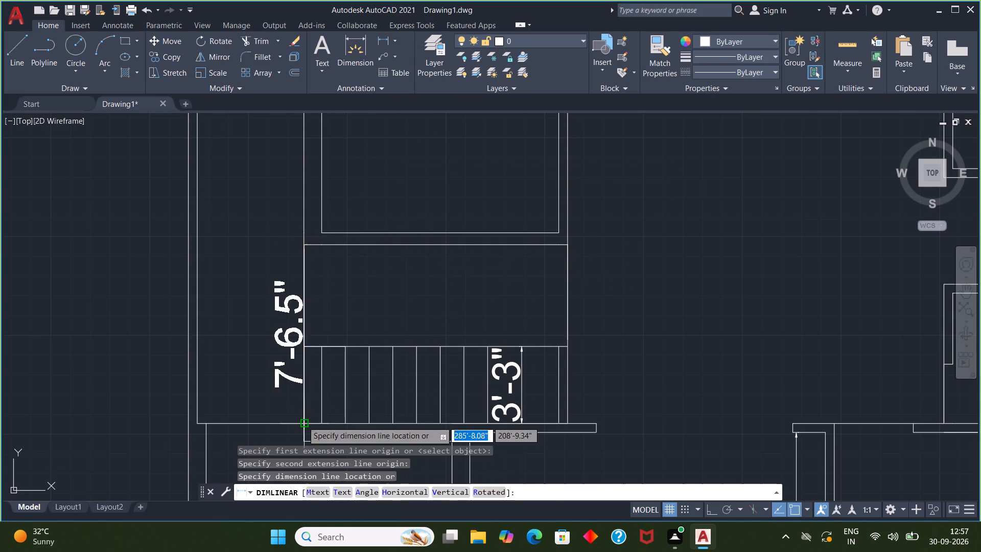
click(335, 411)
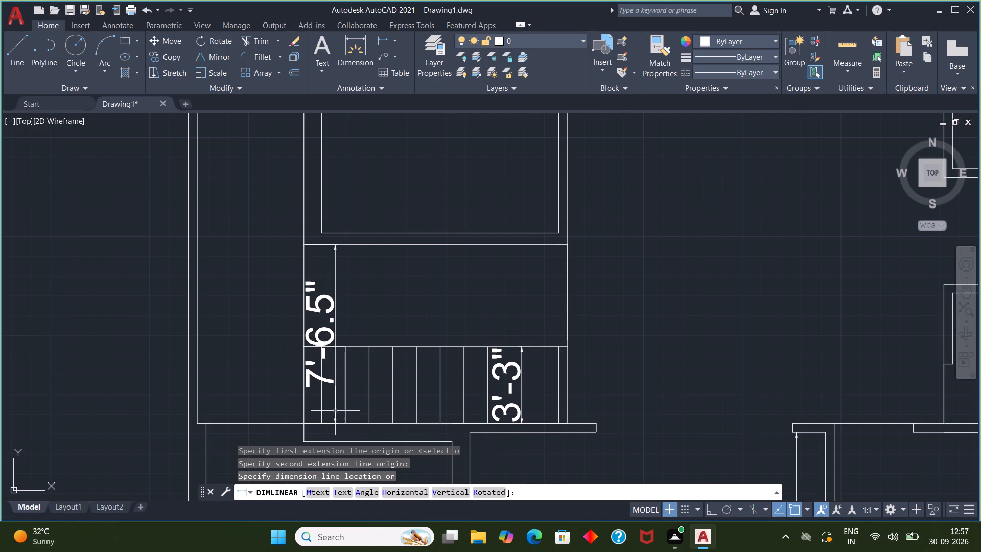
key(Escape)
Draw a horizontal line about 2'-8" long from the inner north-east corner of the room above the staircase, eastward across its wall.
scroll(372, 384, down, 2)
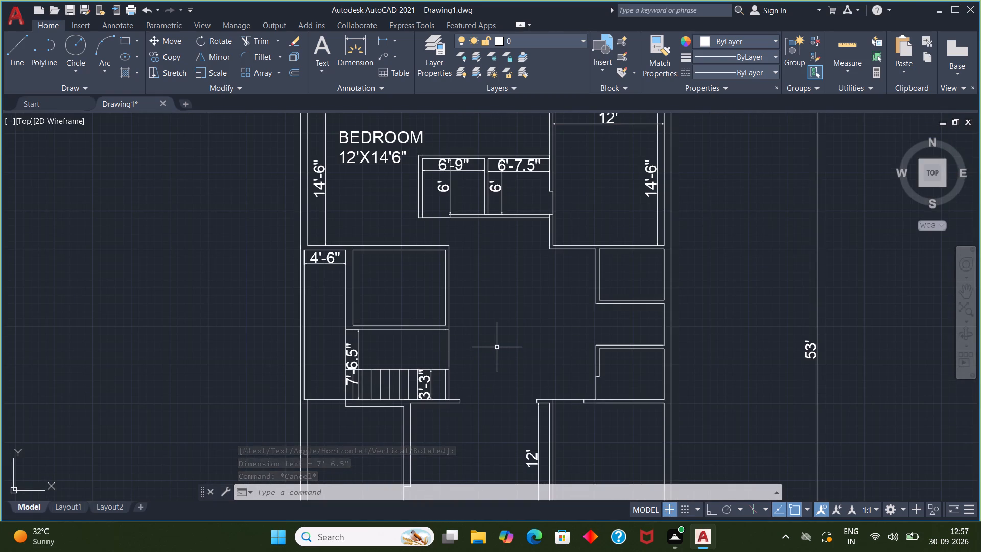
scroll(497, 347, up, 1)
middle_drag(497, 347, 491, 277)
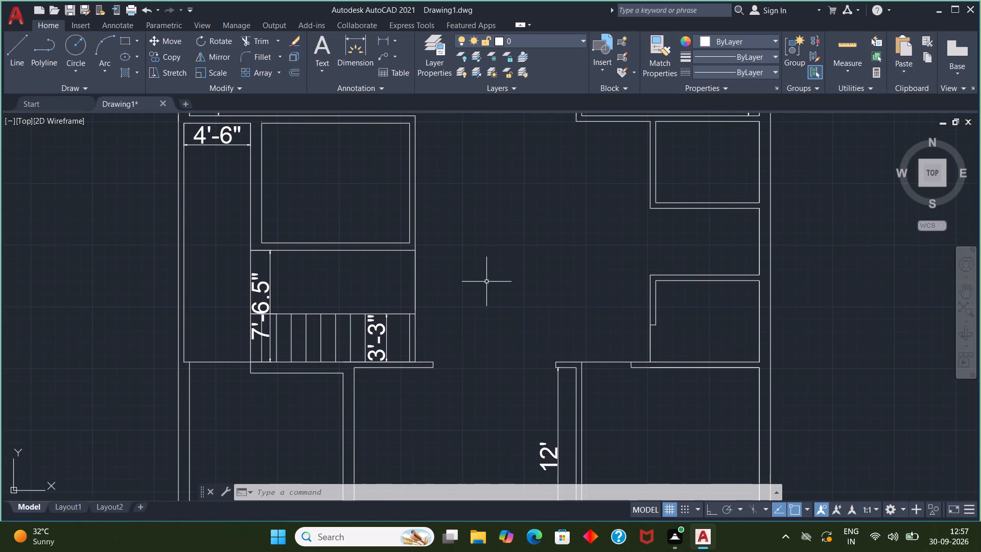
scroll(483, 282, up, 1)
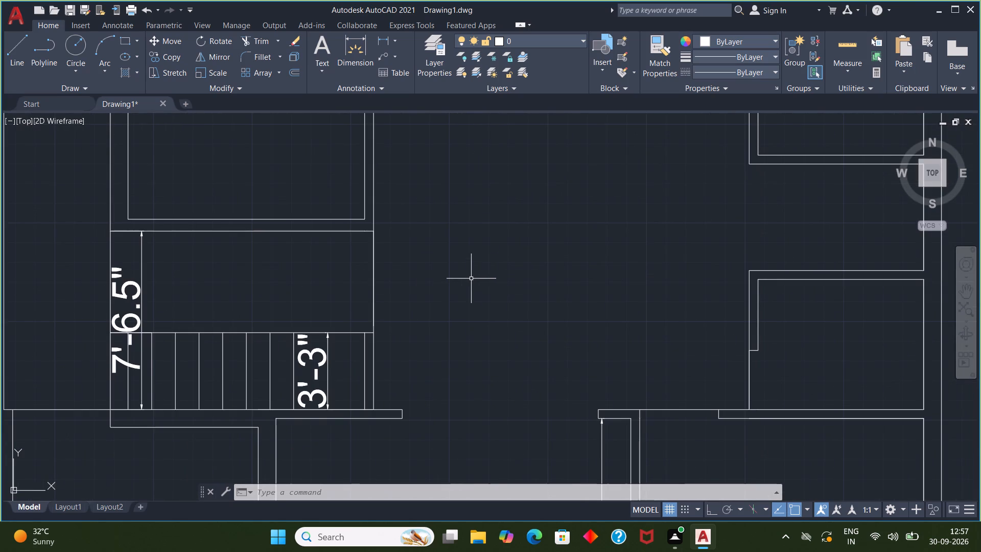
scroll(469, 277, down, 1)
middle_drag(467, 275, 445, 385)
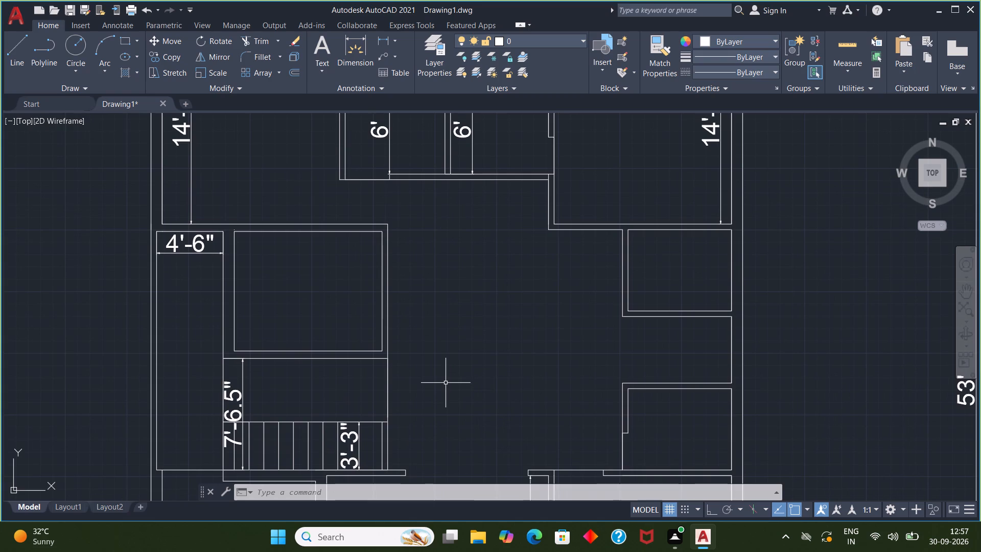
scroll(446, 382, up, 1)
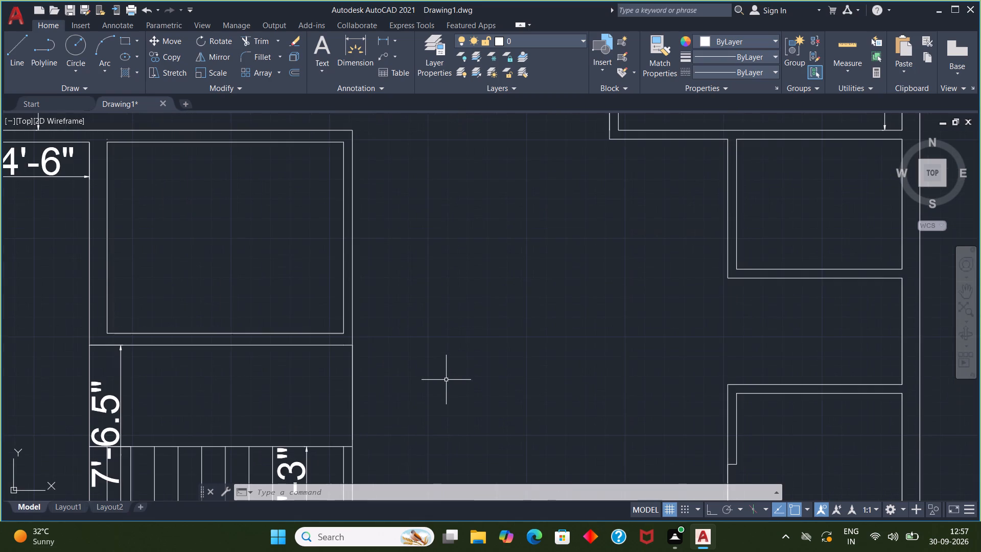
key(l)
key(Return)
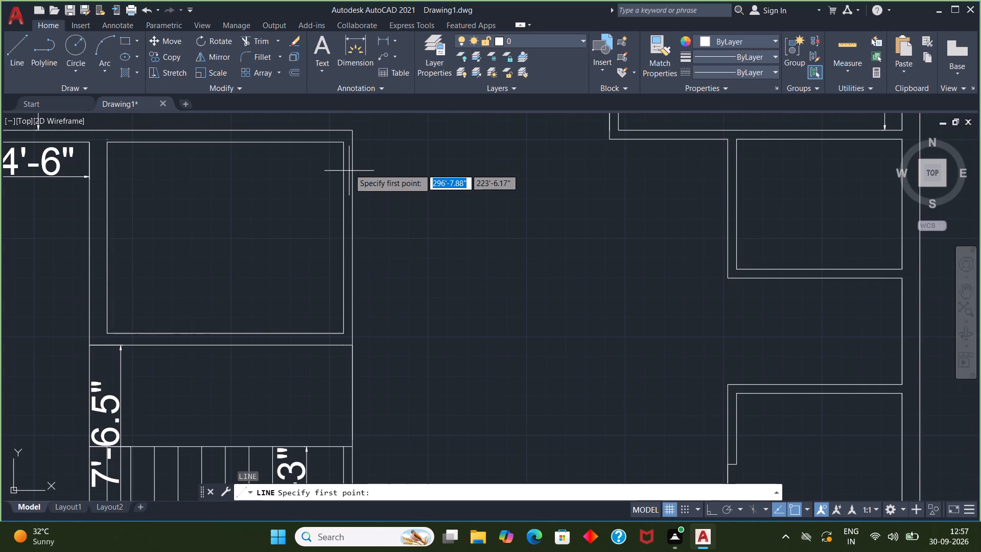
click(344, 143)
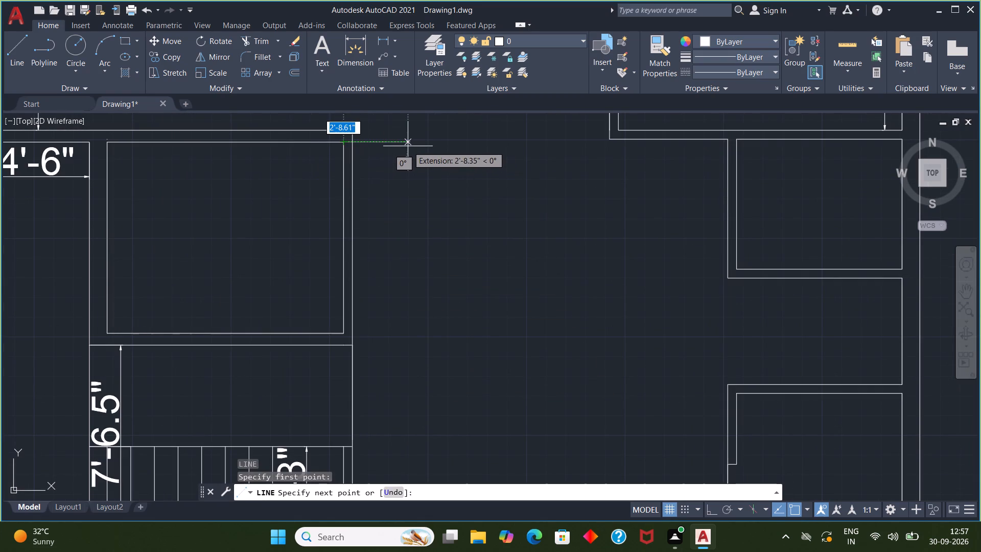
click(408, 145)
key(Escape)
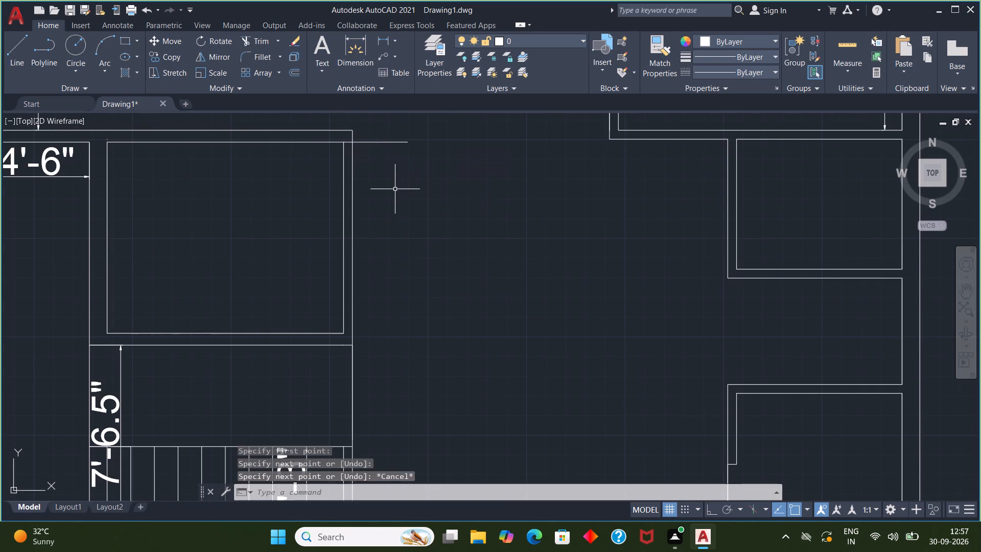
With Ortho on, draw a 3' line south along the wall's outer face from that crossing, then about 3'-1" west across the wall.
key(l)
key(Return)
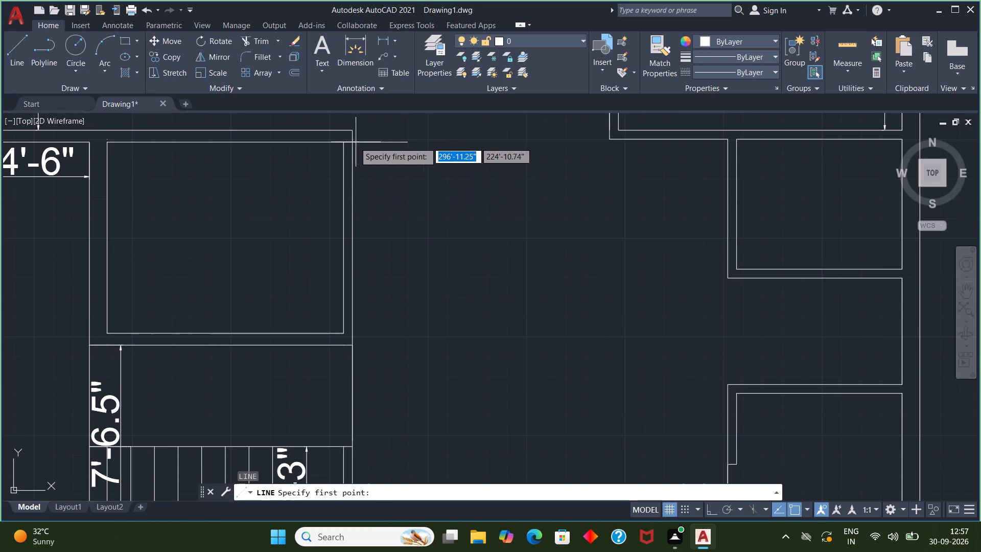
click(355, 141)
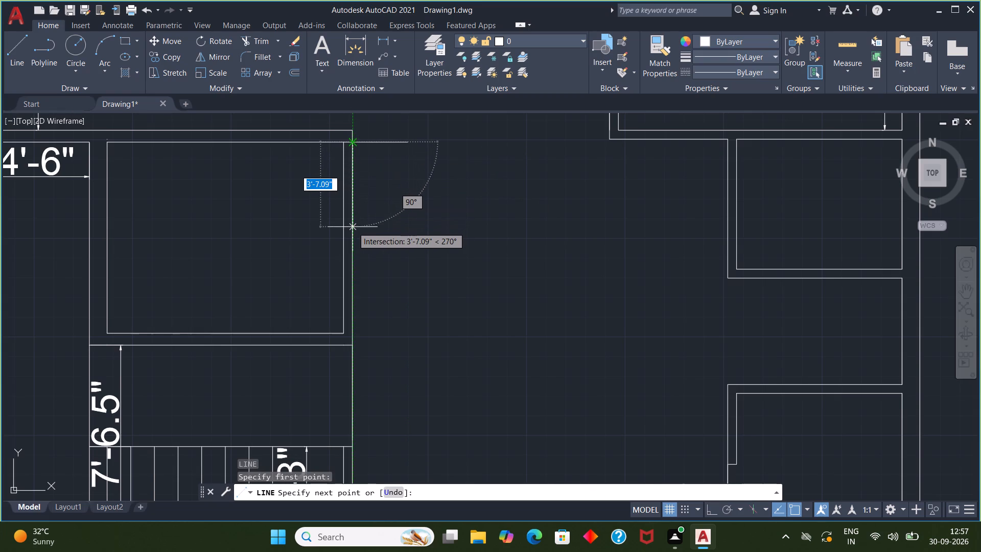
key(F8)
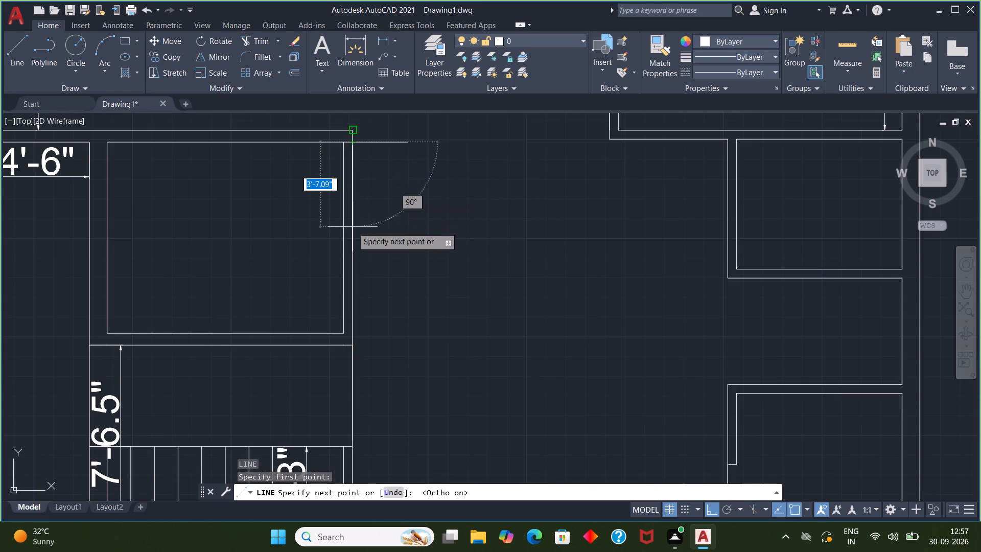
key(3)
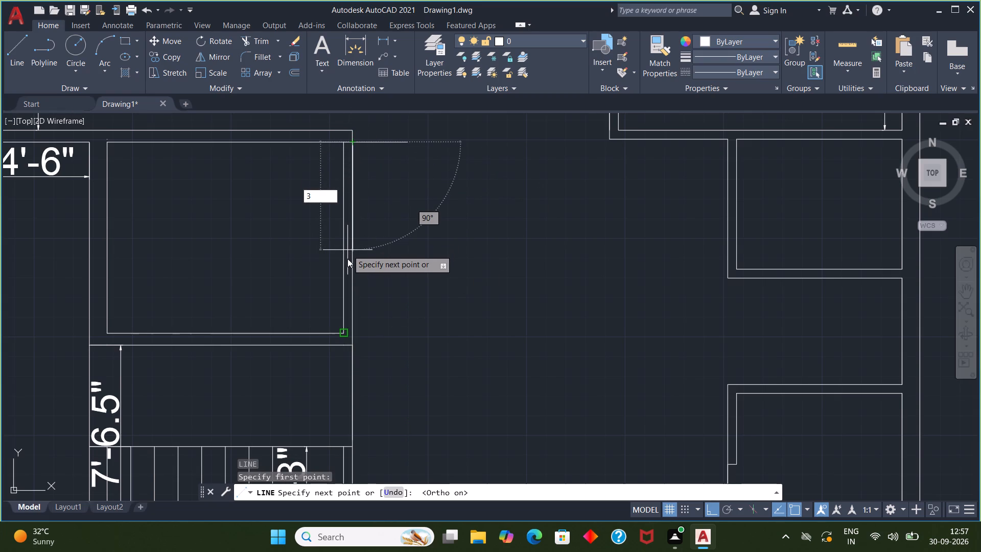
key(apostrophe)
key(Return)
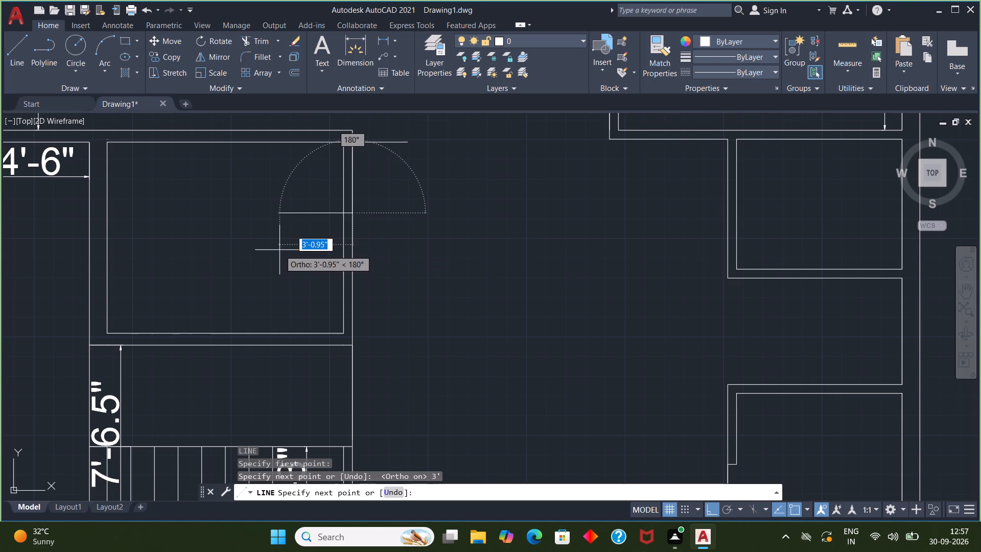
click(279, 250)
key(Escape)
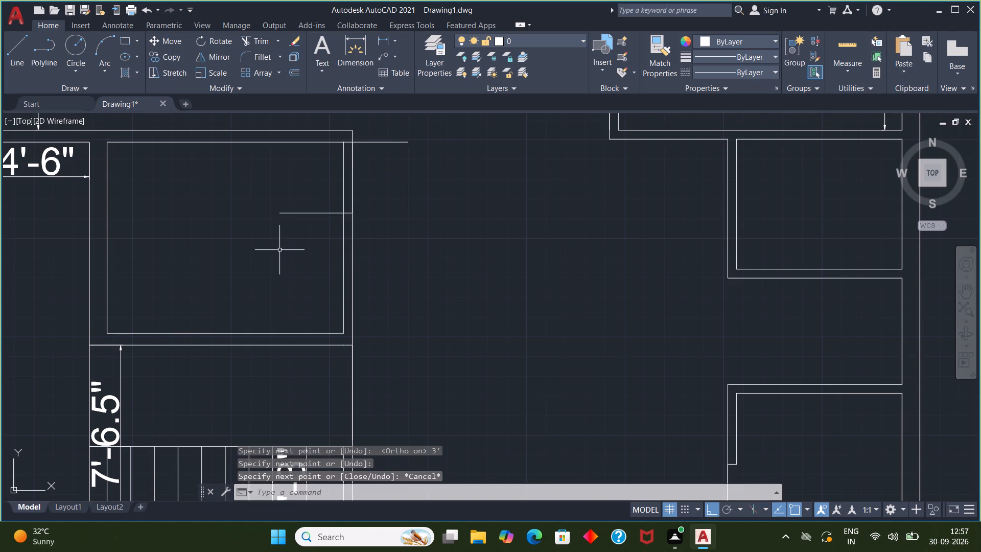
Trim the two guide lines' overhangs and the wall lines between them to form a 3' door opening in the room's east wall.
click(260, 39)
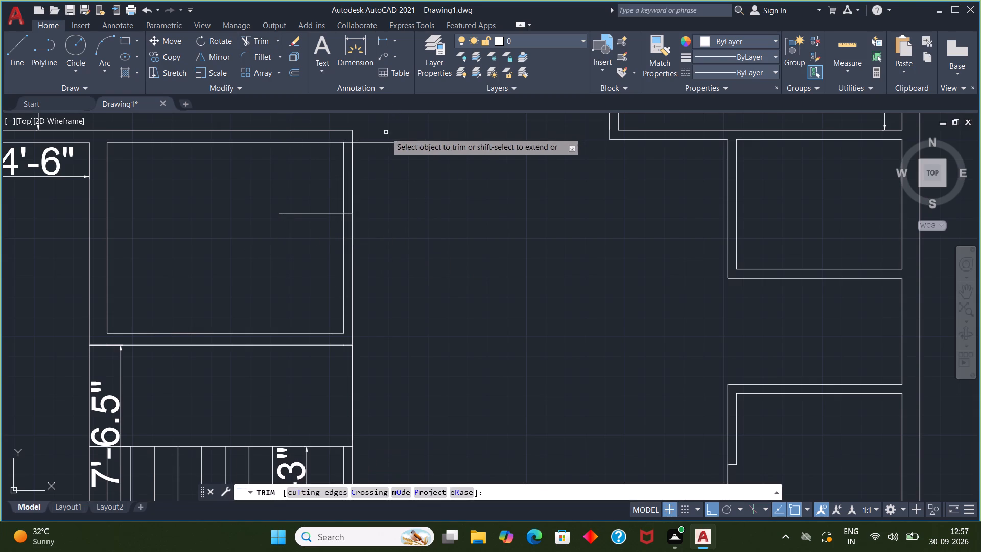
click(377, 143)
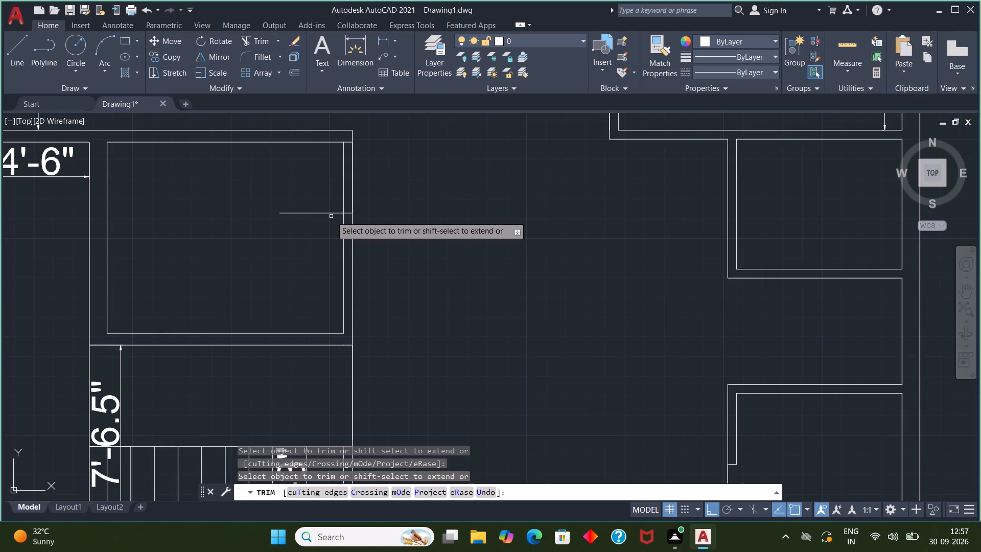
click(331, 213)
drag(319, 177, 378, 176)
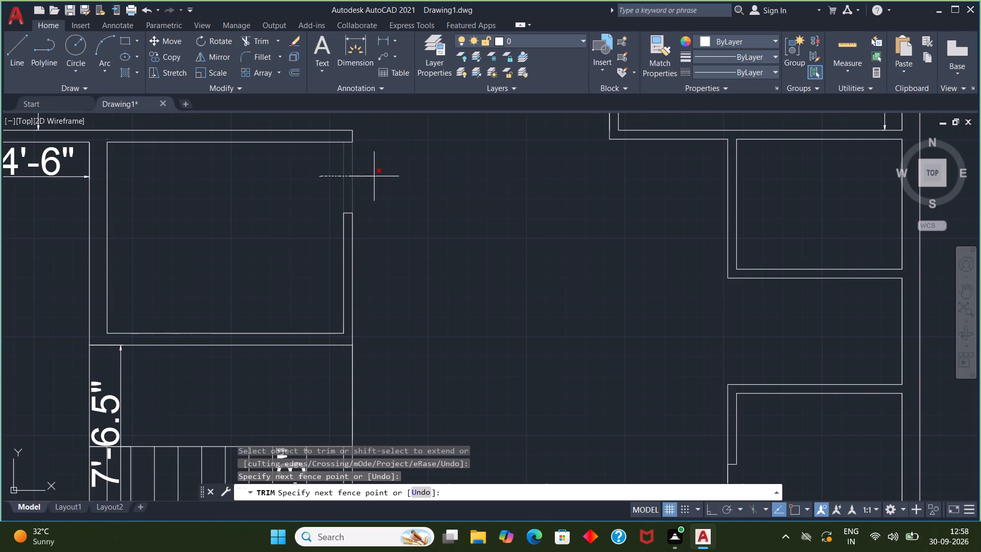
drag(378, 176, 399, 176)
key(Escape)
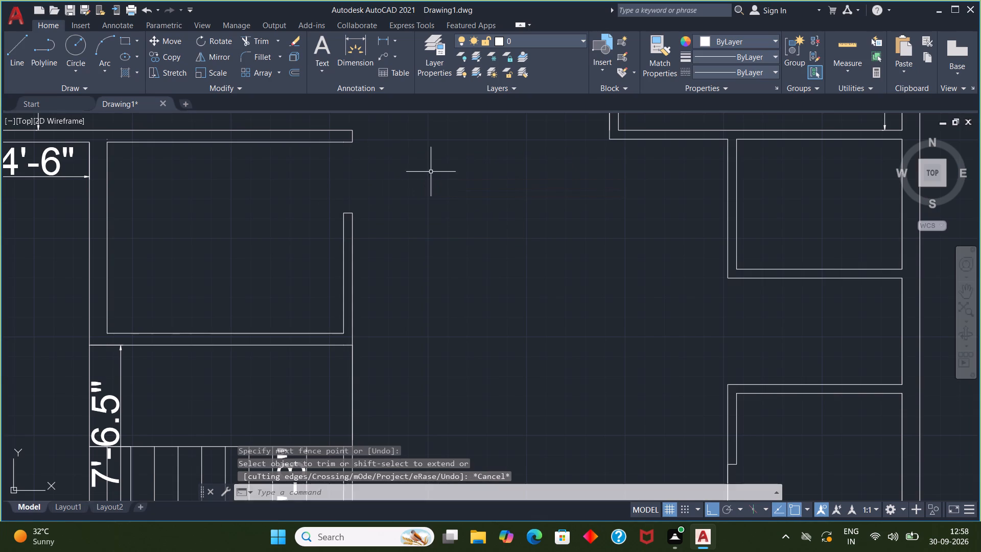
Add the multiline text label KITCHEN inside the room above the staircase.
scroll(431, 203, down, 1)
middle_drag(433, 200, 432, 250)
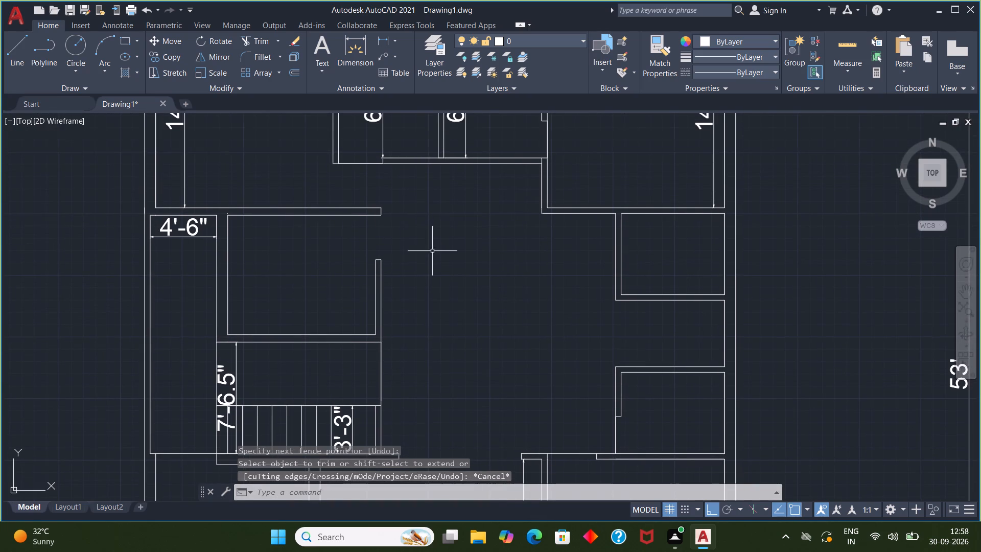
click(324, 50)
click(282, 274)
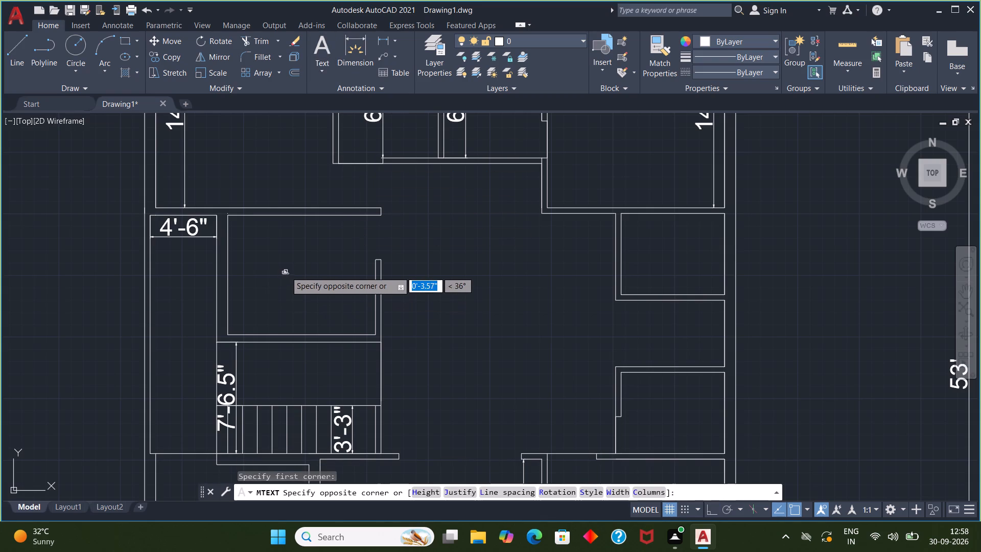
click(286, 270)
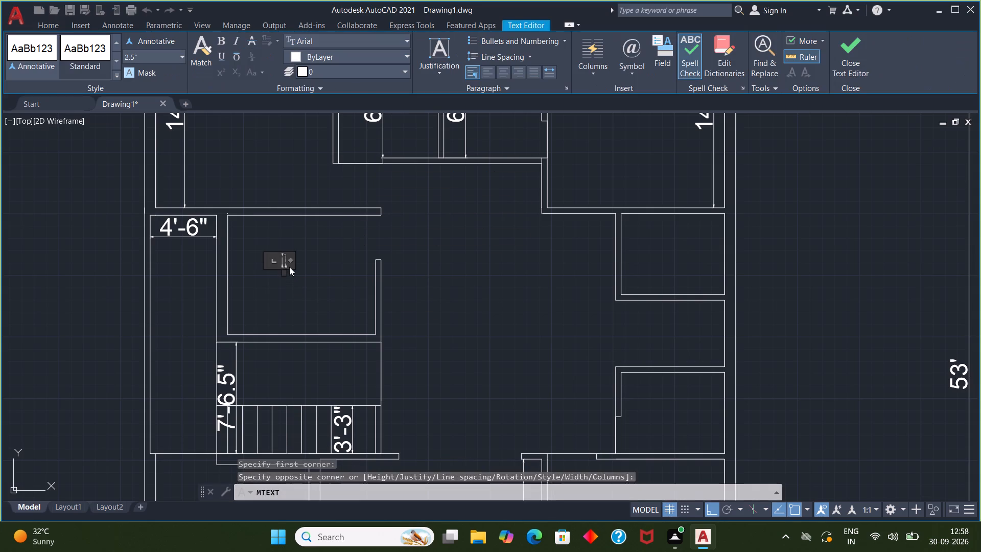
key(k)
scroll(302, 266, up, 2)
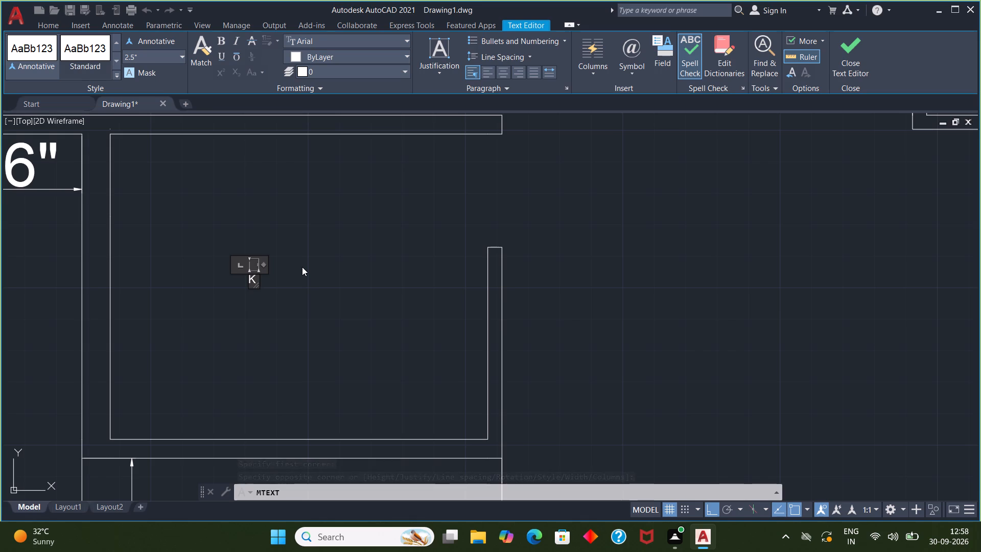
key(i)
key(t)
key(c)
key(h)
key(e)
key(n)
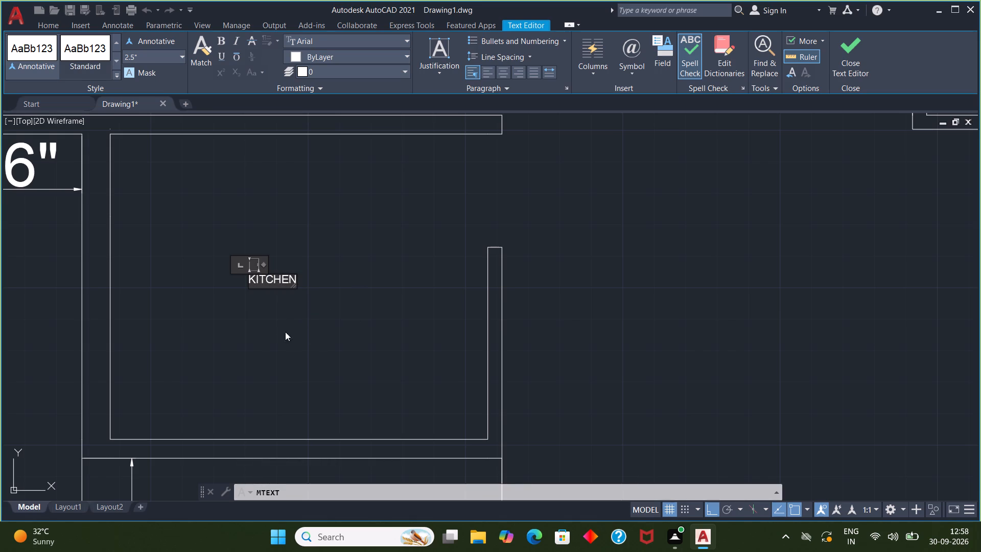
click(301, 284)
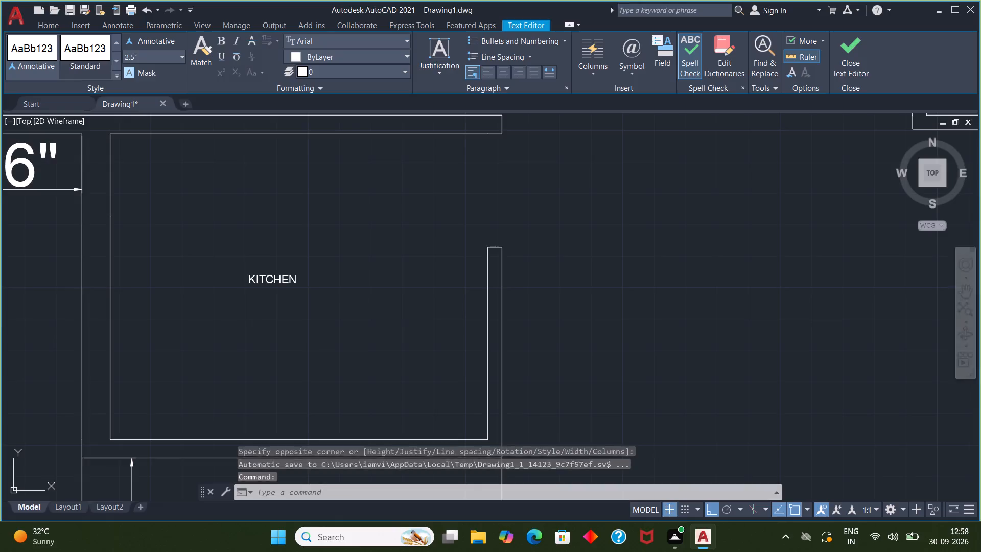
Scale the KITCHEN label up to roughly three times its size from its lower-left base point.
click(277, 280)
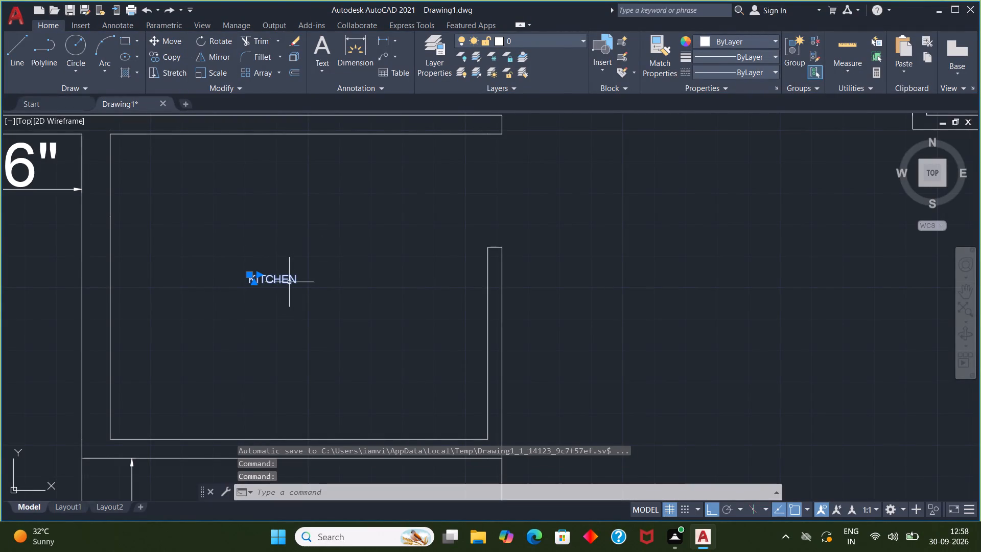
key(s)
key(c)
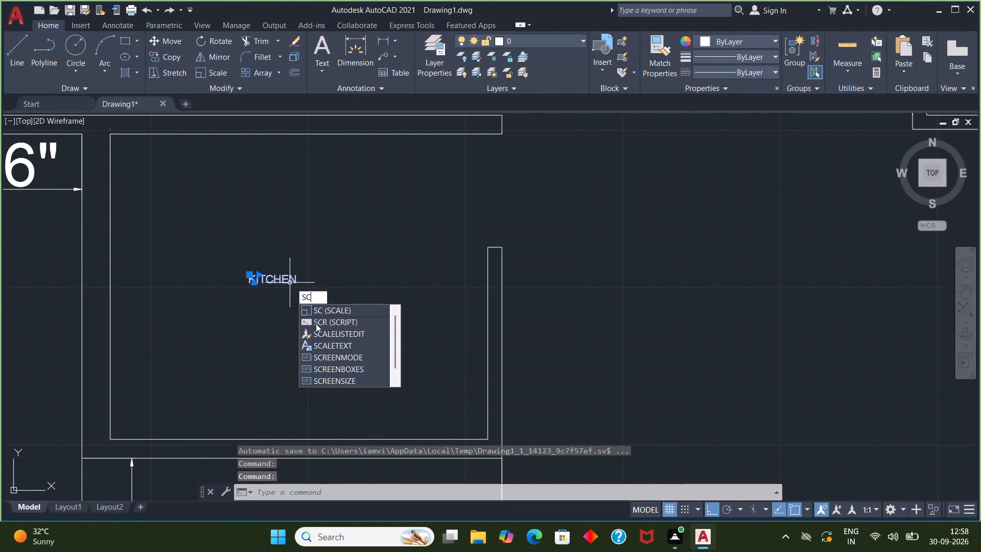
click(325, 311)
drag(253, 286, 247, 306)
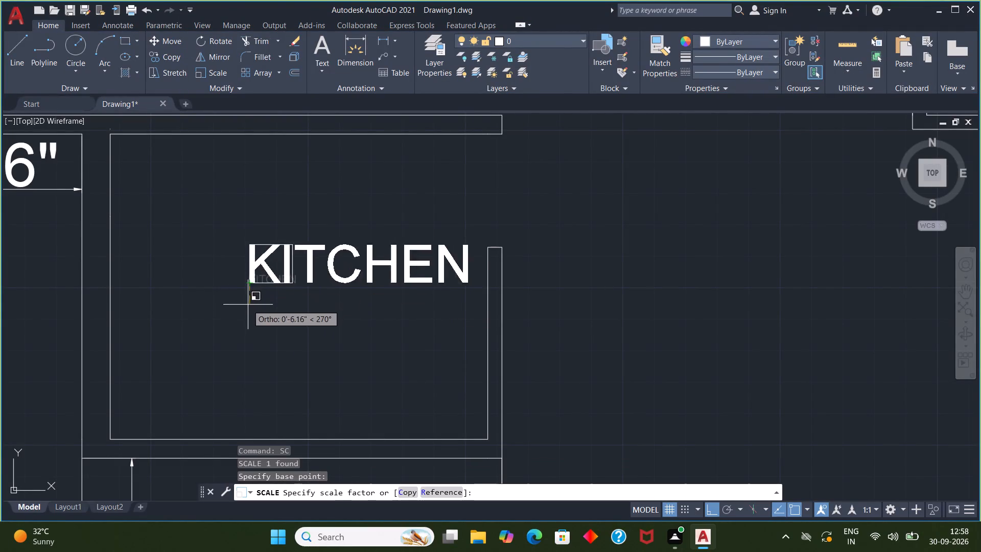
drag(247, 306, 245, 310)
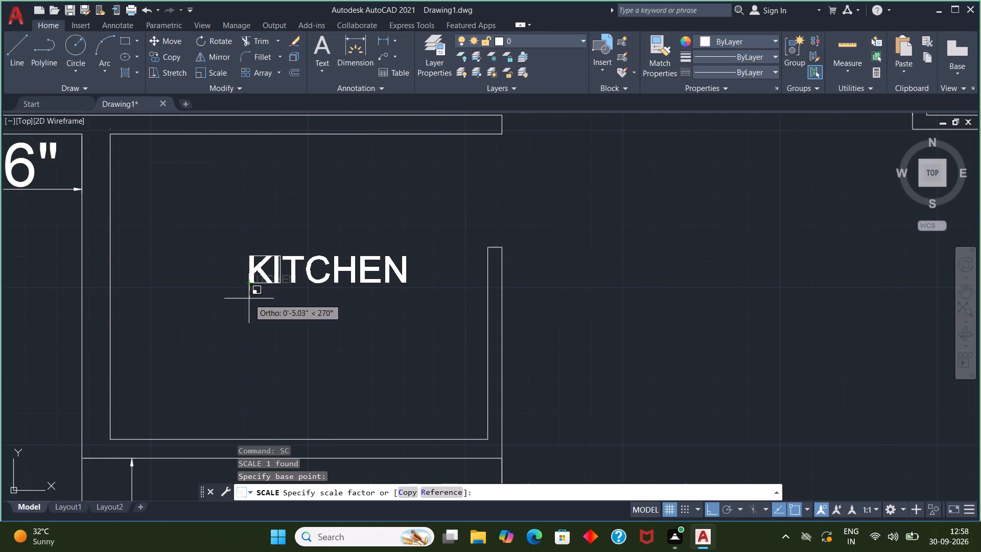
click(249, 297)
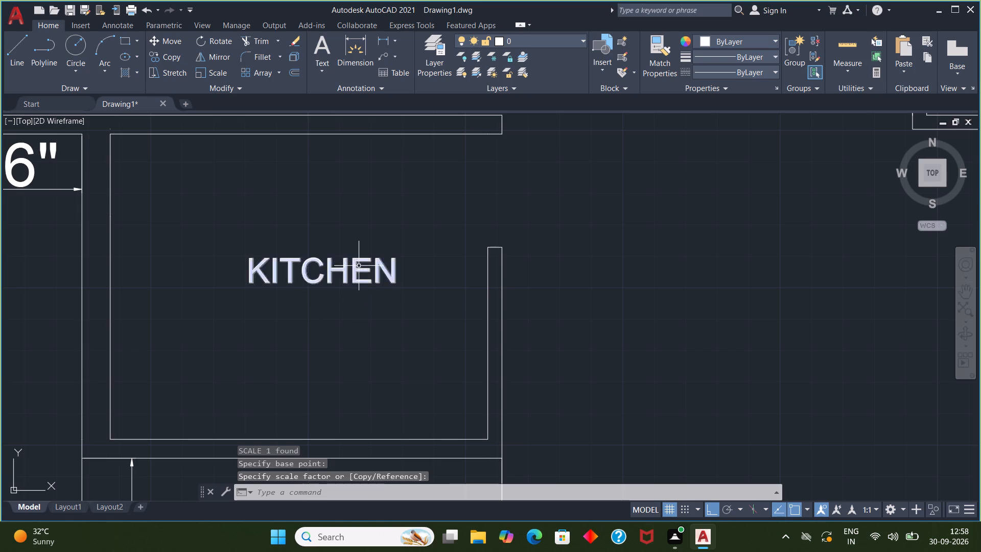
Move the KITCHEN label slightly west so it sits more centrally between the room's side walls.
click(359, 265)
key(Escape)
click(360, 278)
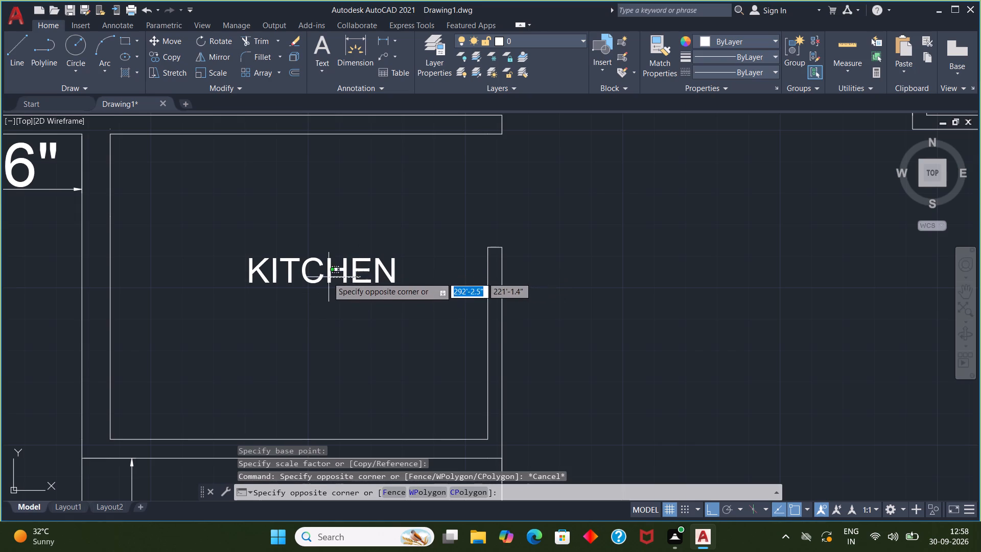
click(328, 278)
key(m)
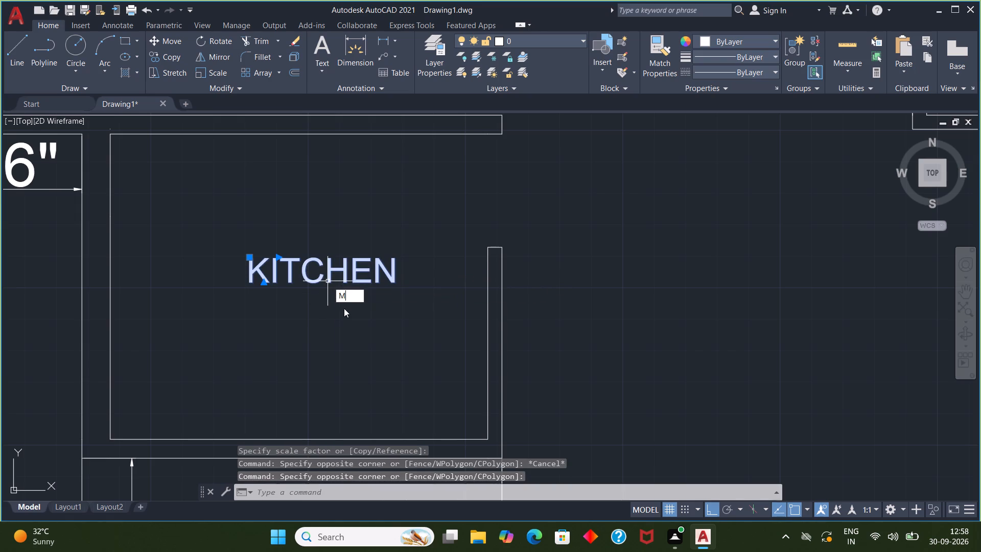
click(345, 310)
click(253, 283)
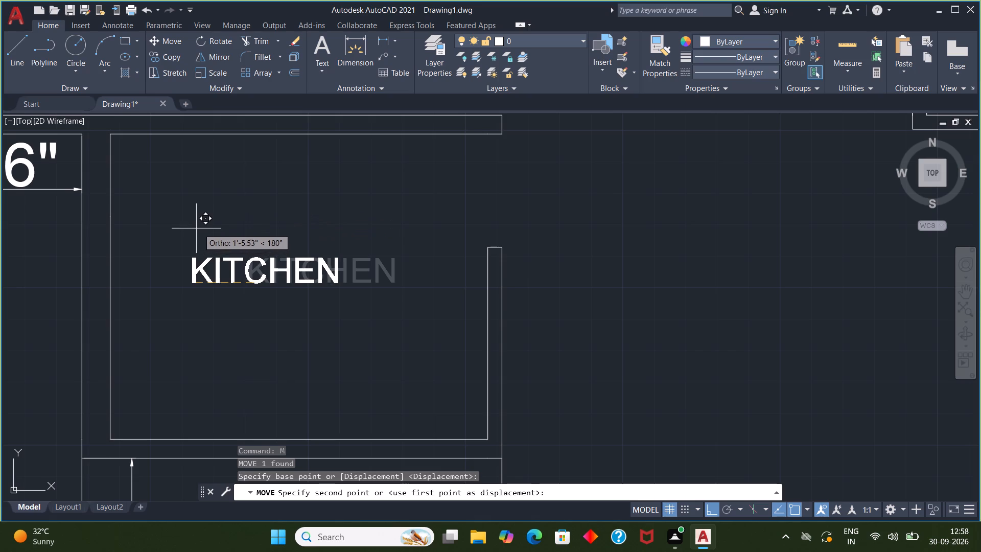
click(221, 252)
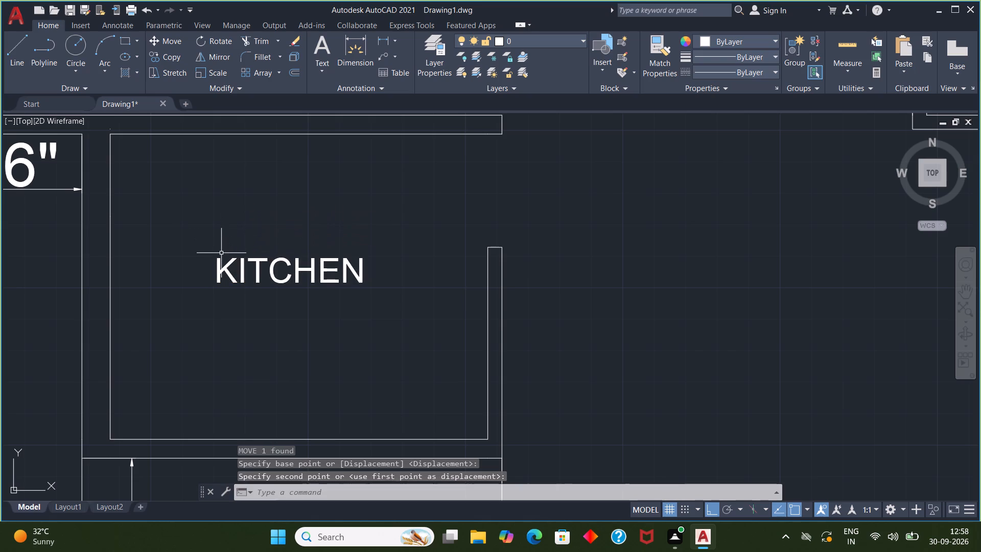
key(Escape)
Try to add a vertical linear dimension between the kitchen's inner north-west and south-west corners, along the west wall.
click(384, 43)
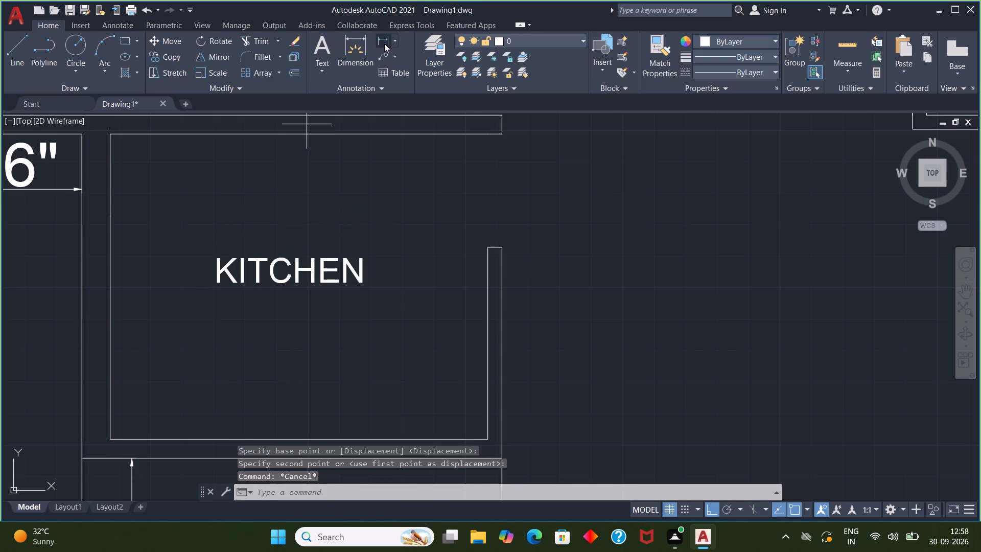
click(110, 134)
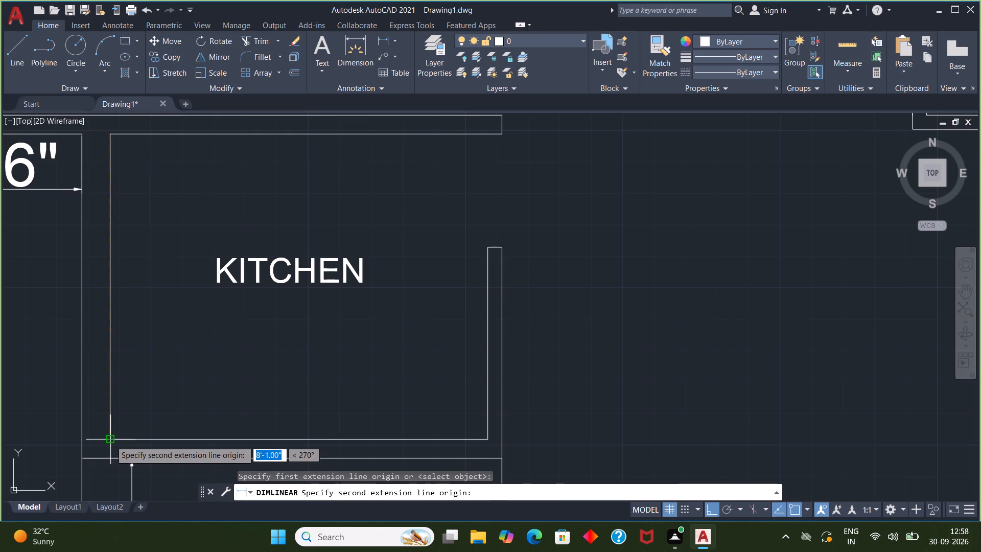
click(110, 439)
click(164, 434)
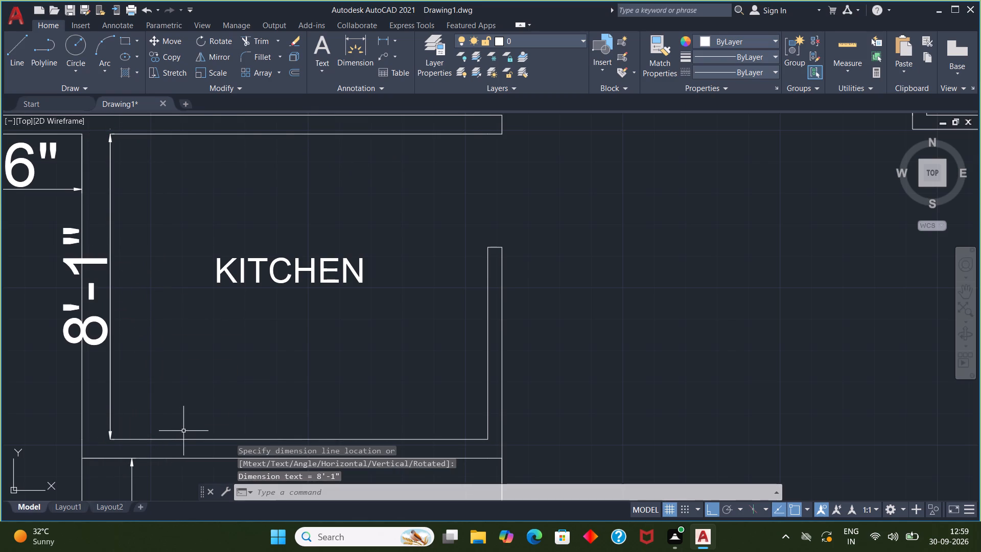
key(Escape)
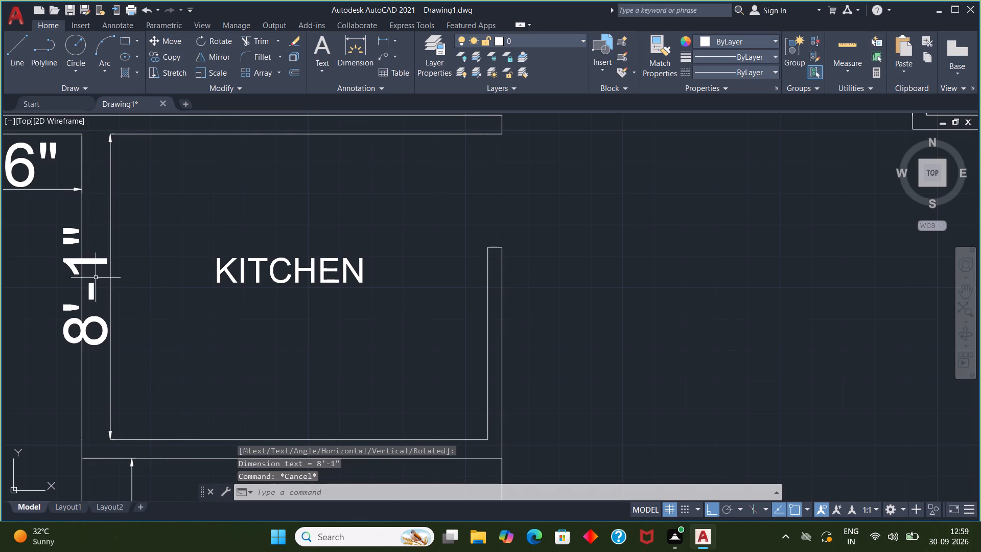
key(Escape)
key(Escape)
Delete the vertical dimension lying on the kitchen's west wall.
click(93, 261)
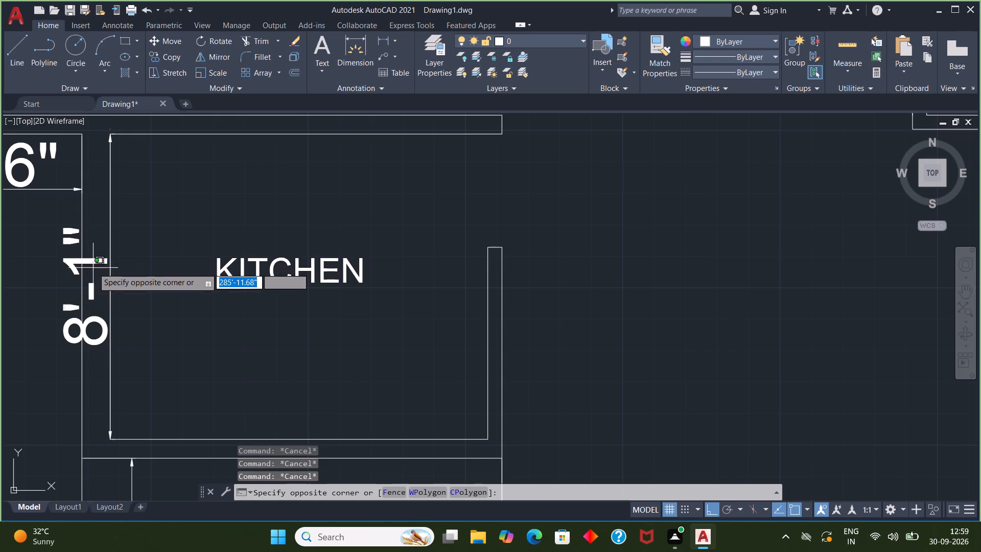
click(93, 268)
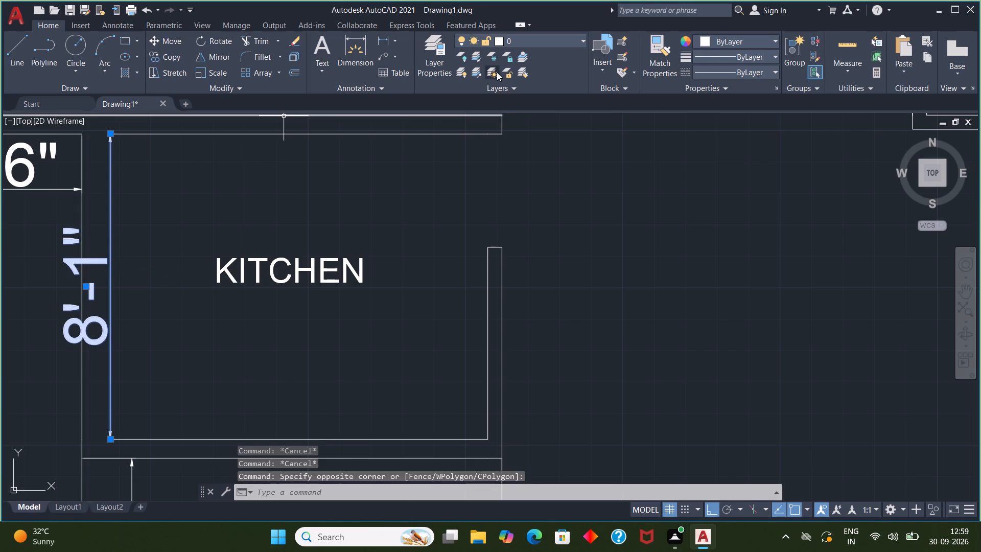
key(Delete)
Add a vertical linear dimension between the kitchen's inner west corners, with its dimension line inside the room, west of the label.
click(382, 37)
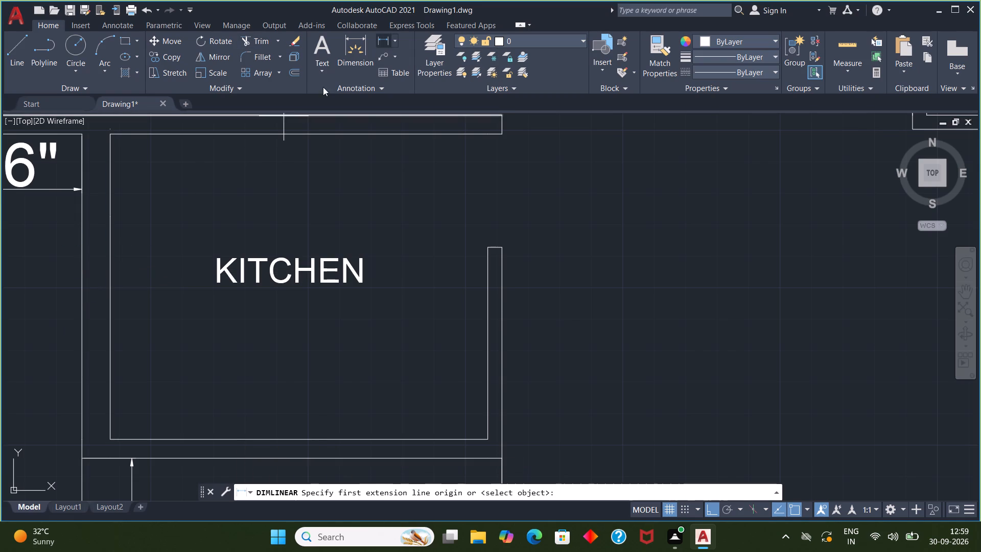
click(111, 135)
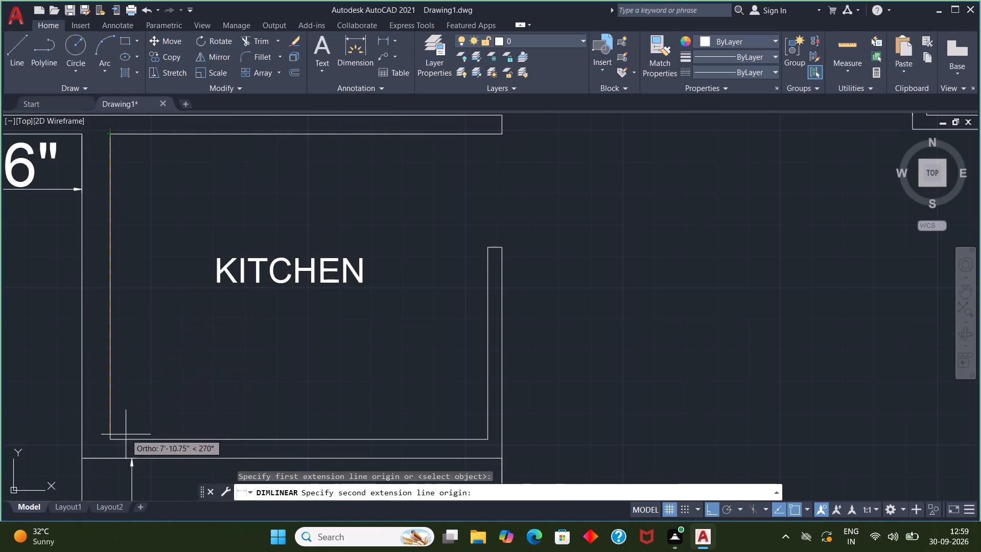
click(110, 437)
click(188, 422)
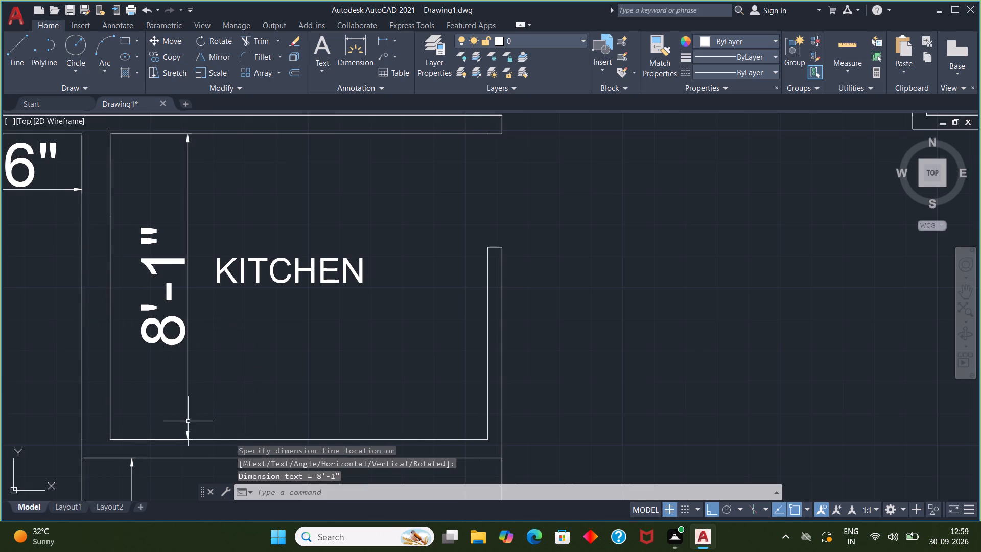
Add a horizontal linear dimension between the kitchen's inner south corners, with its dimension line just above the south wall.
click(393, 41)
click(413, 64)
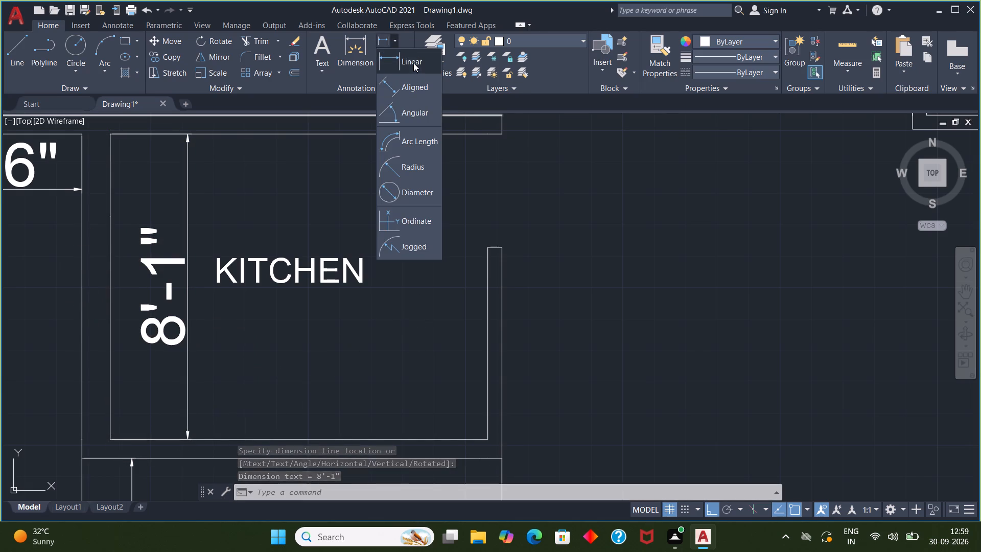
click(111, 436)
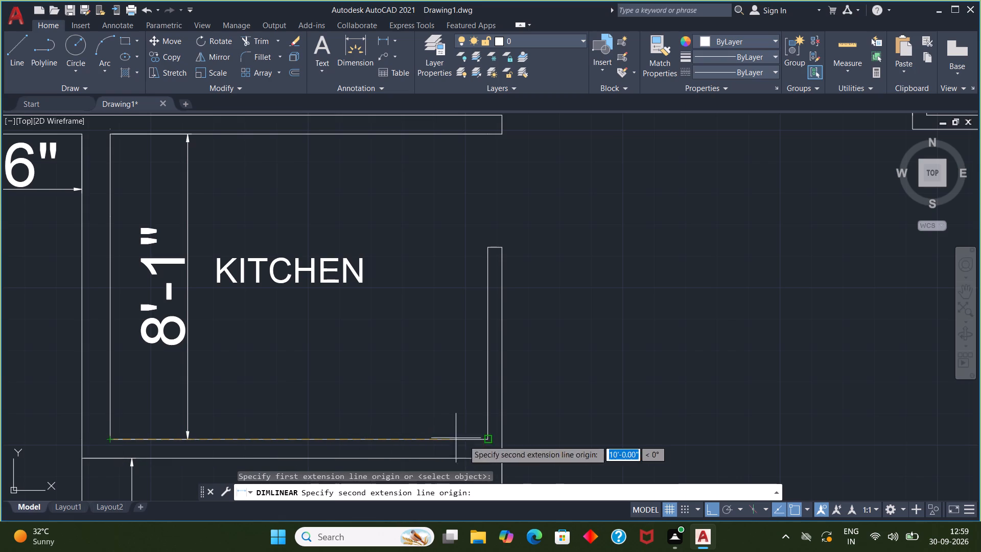
click(488, 435)
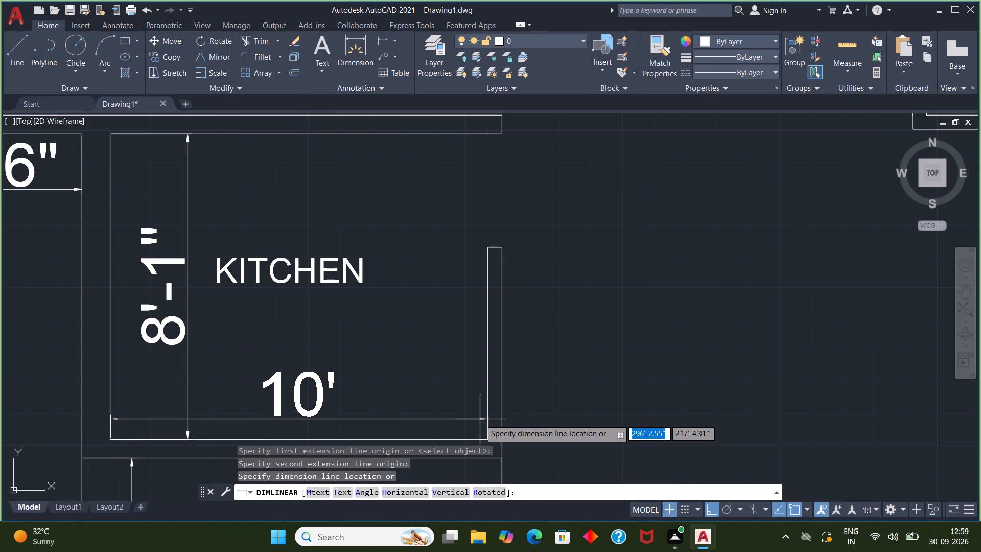
click(480, 418)
scroll(475, 350, down, 2)
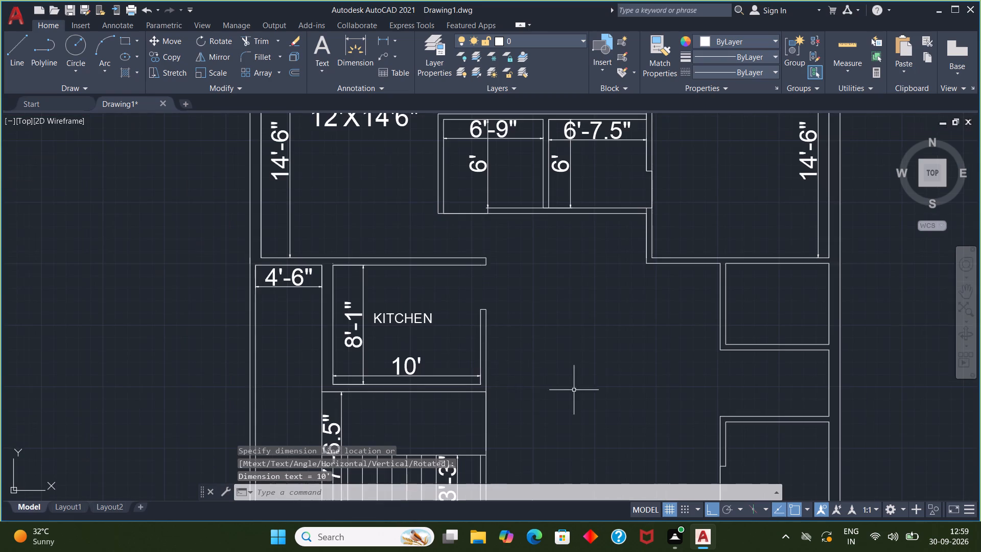
middle_drag(574, 389, 547, 312)
key(Escape)
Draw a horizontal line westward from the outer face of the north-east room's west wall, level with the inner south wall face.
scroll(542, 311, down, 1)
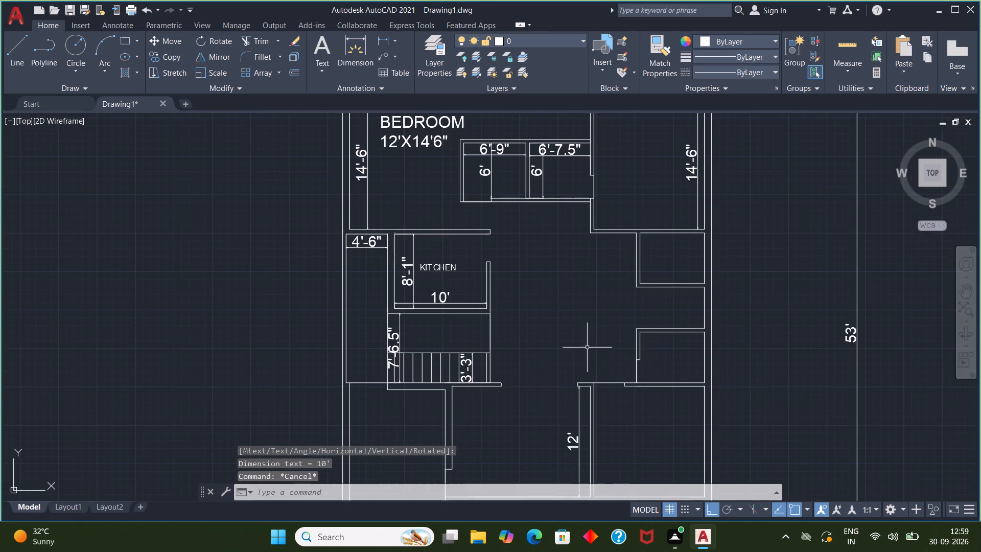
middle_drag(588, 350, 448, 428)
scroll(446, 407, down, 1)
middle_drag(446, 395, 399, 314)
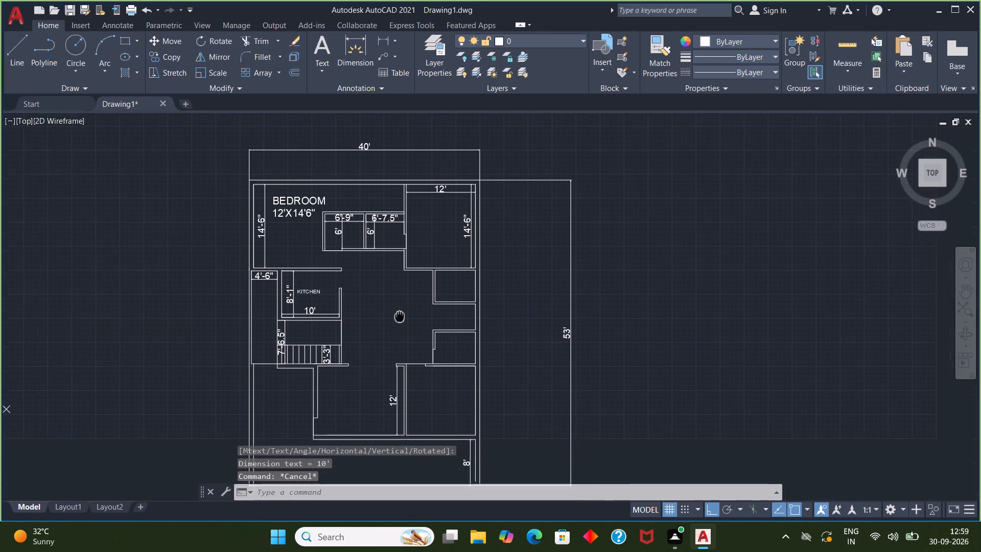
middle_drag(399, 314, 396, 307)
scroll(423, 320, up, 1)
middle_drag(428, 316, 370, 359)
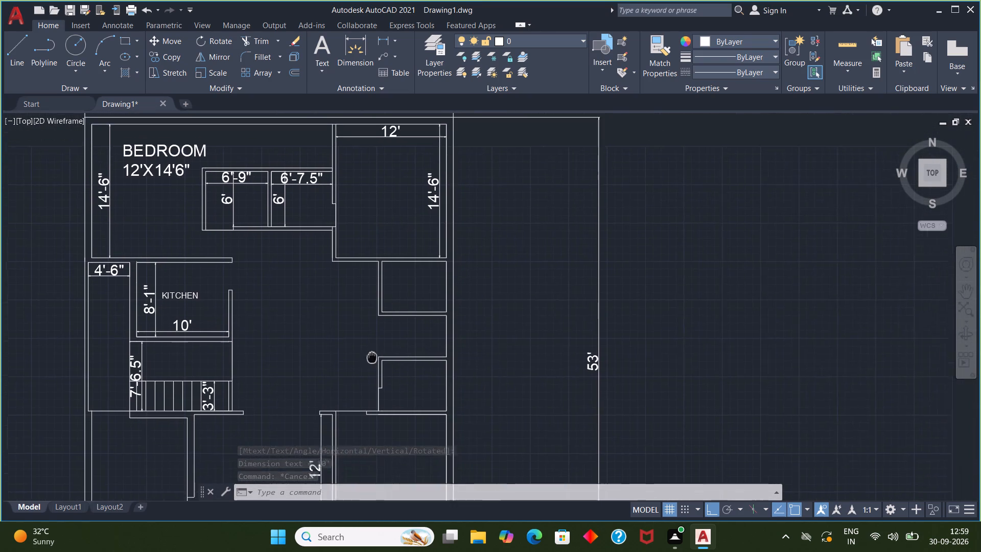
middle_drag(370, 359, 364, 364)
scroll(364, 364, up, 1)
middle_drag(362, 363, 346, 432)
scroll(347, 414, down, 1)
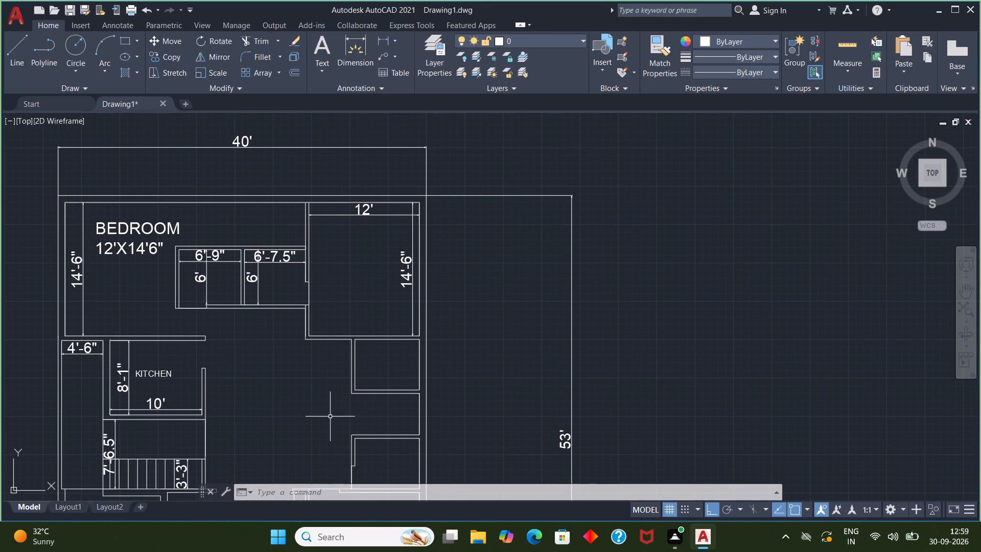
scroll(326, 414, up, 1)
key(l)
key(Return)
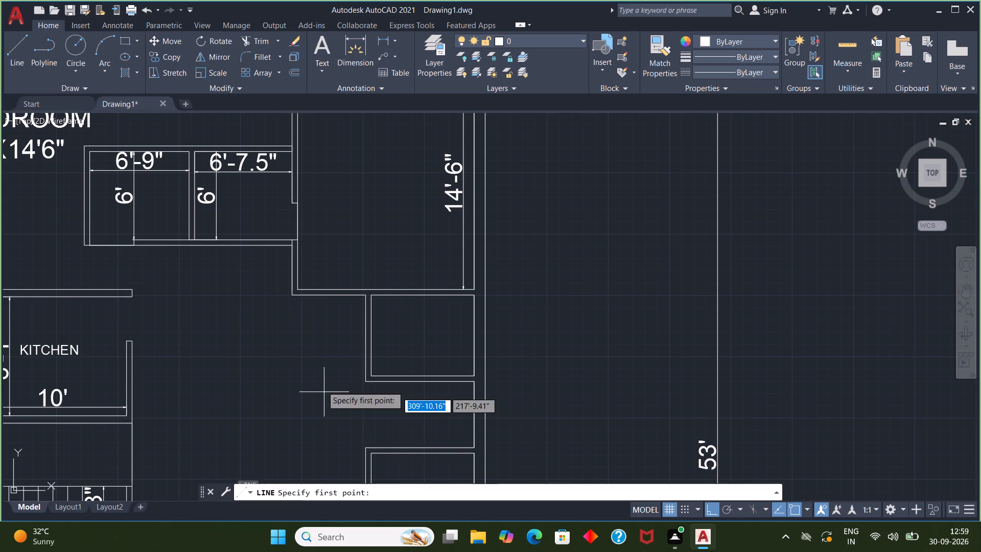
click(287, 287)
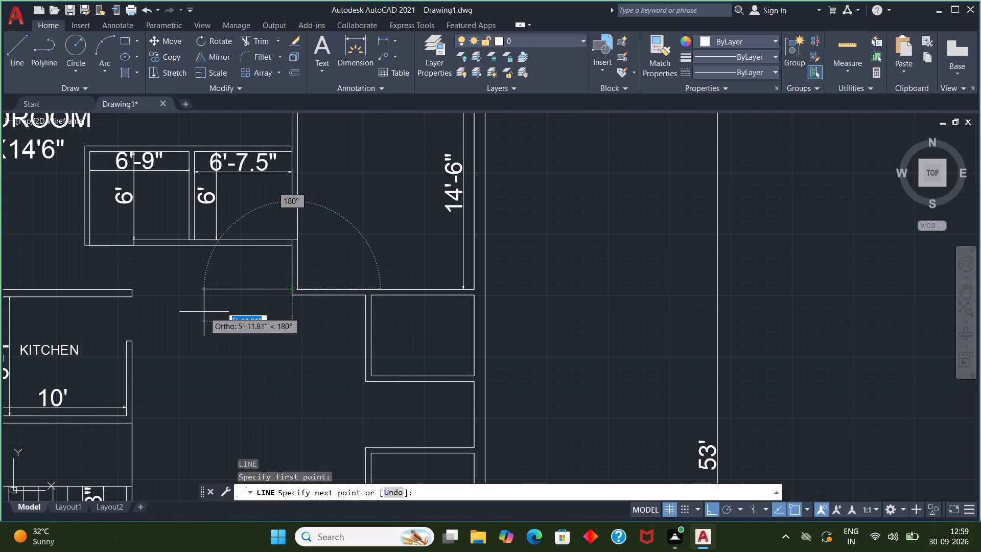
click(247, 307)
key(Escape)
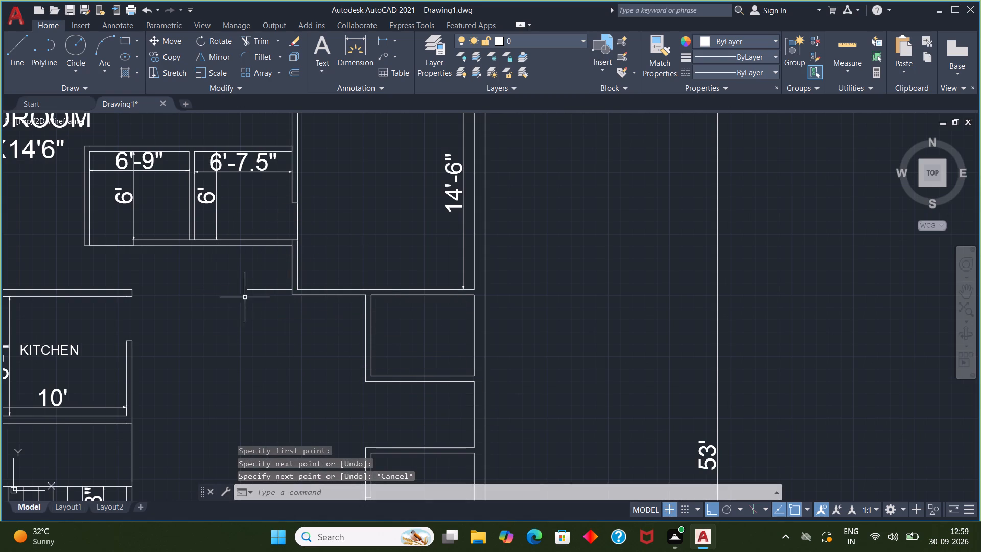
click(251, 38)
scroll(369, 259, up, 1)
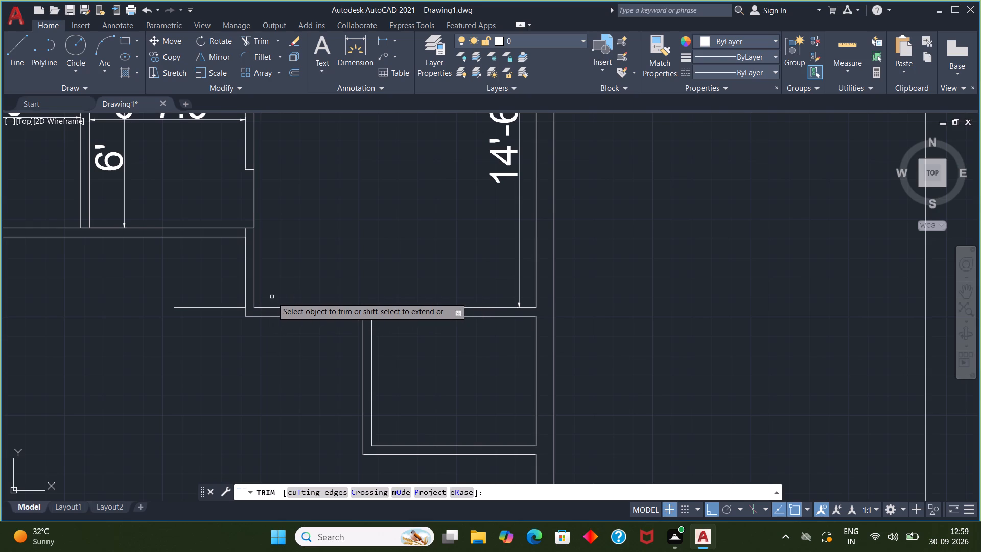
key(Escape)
Draw a short horizontal line across the west wall's thickness at the north-east room's inner south-west corner.
key(l)
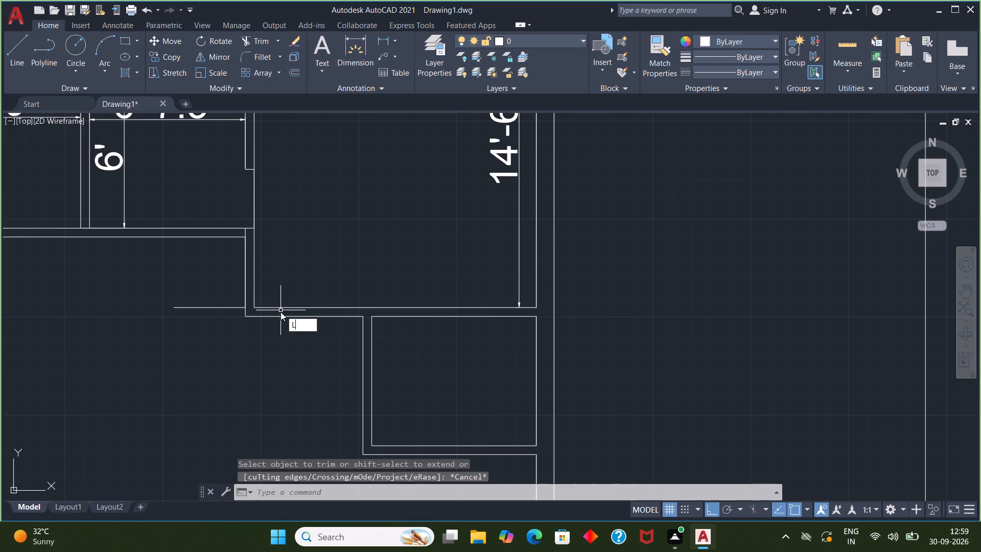
key(Return)
click(254, 307)
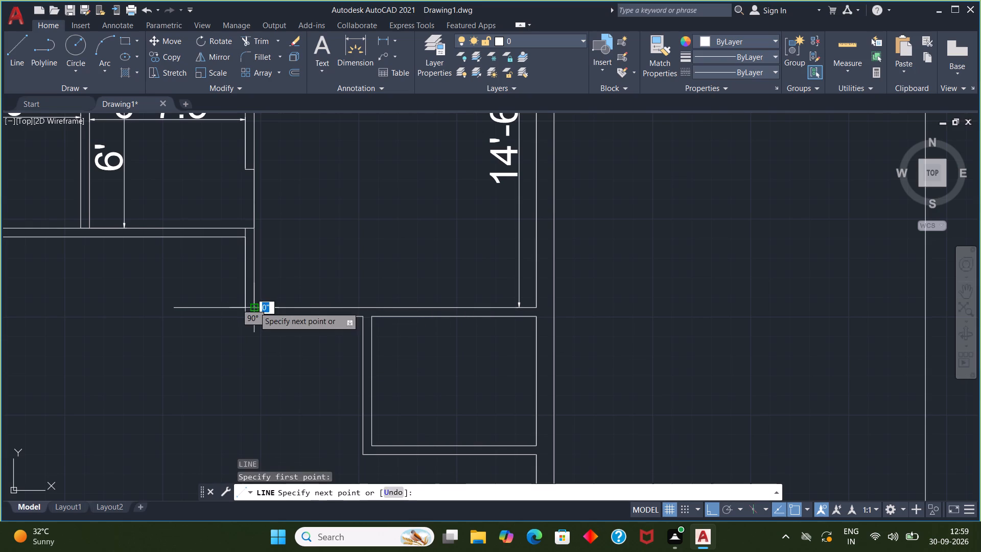
click(244, 309)
key(Escape)
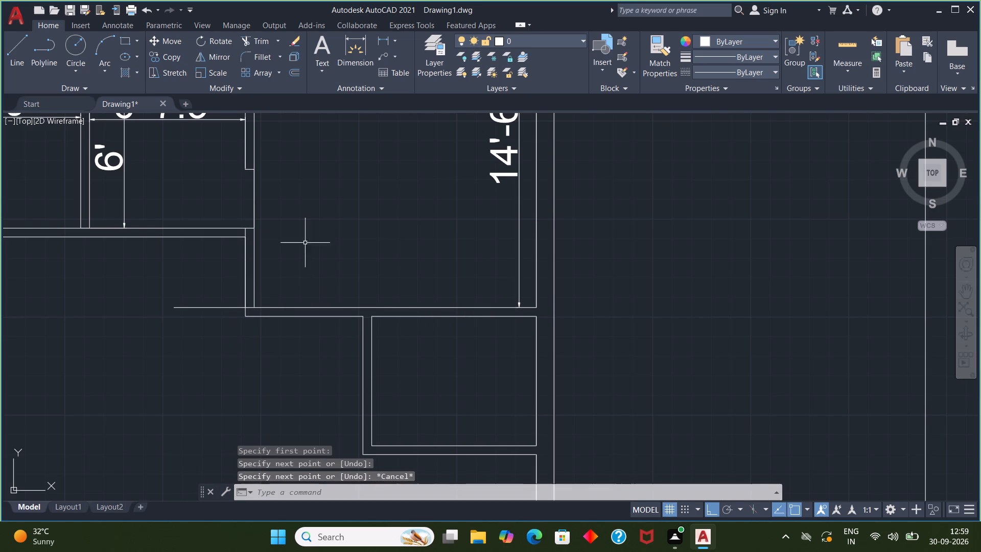
Trim the stray line west of the wall and both west wall lines to open a doorway at the north-east room's south-west corner.
click(265, 43)
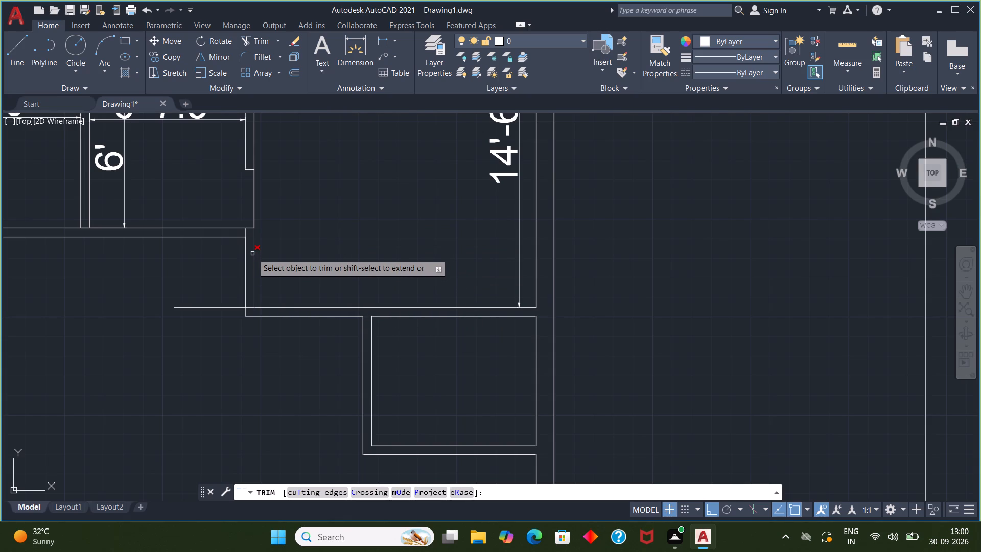
click(221, 307)
drag(227, 277, 263, 278)
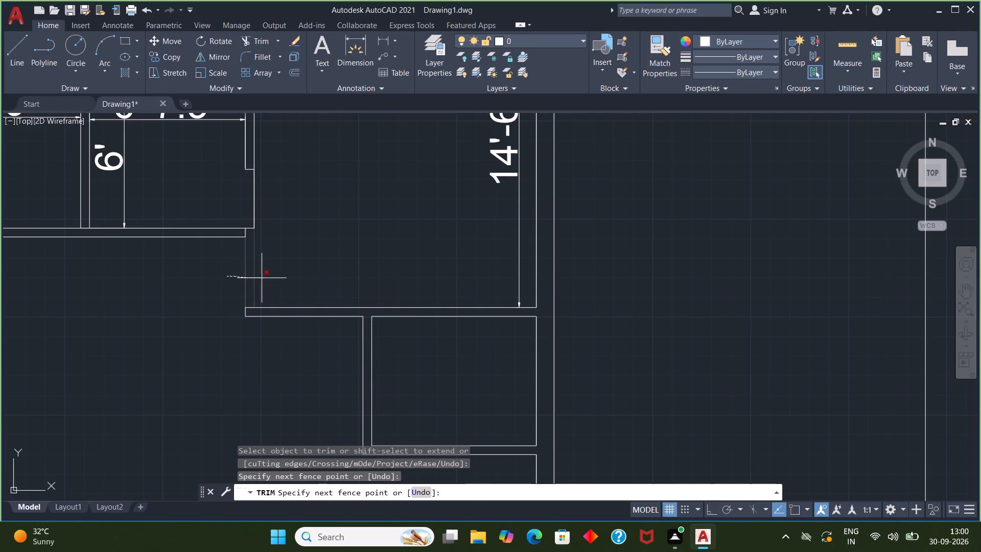
drag(263, 278, 196, 289)
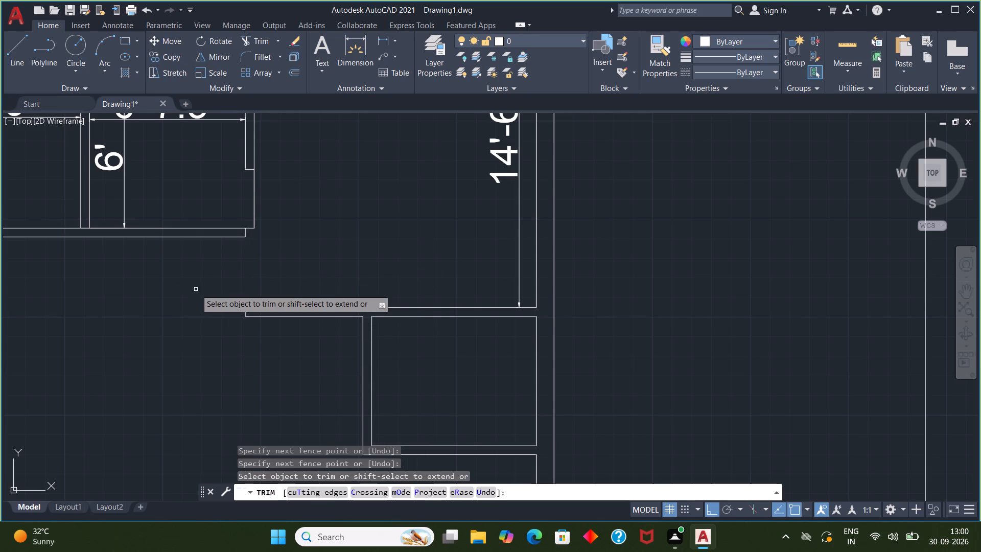
key(Escape)
Draw a vertical line down and a horizontal line east at the doorway's north side, crossing to square off the 6'-7.5" room's south-east wall corner.
scroll(261, 259, up, 1)
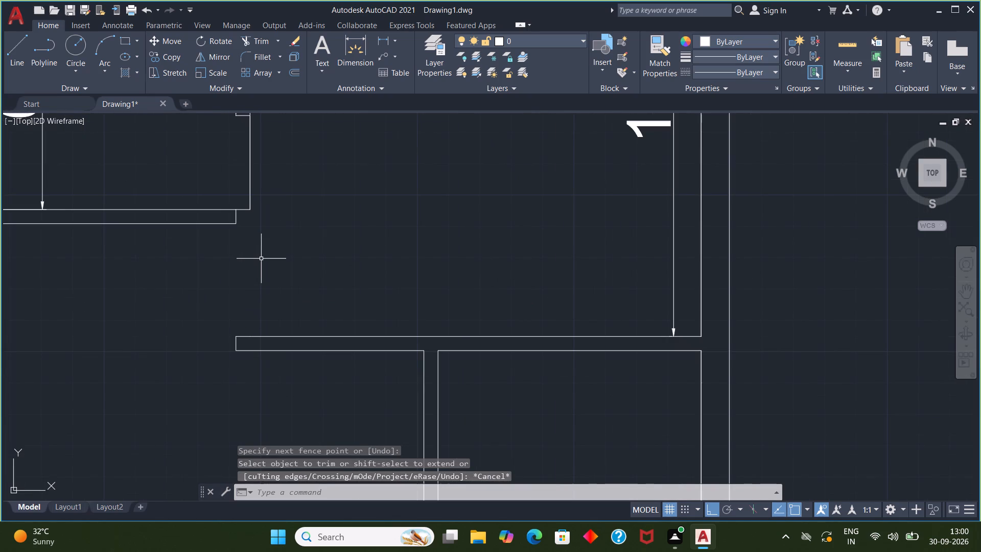
key(l)
key(Return)
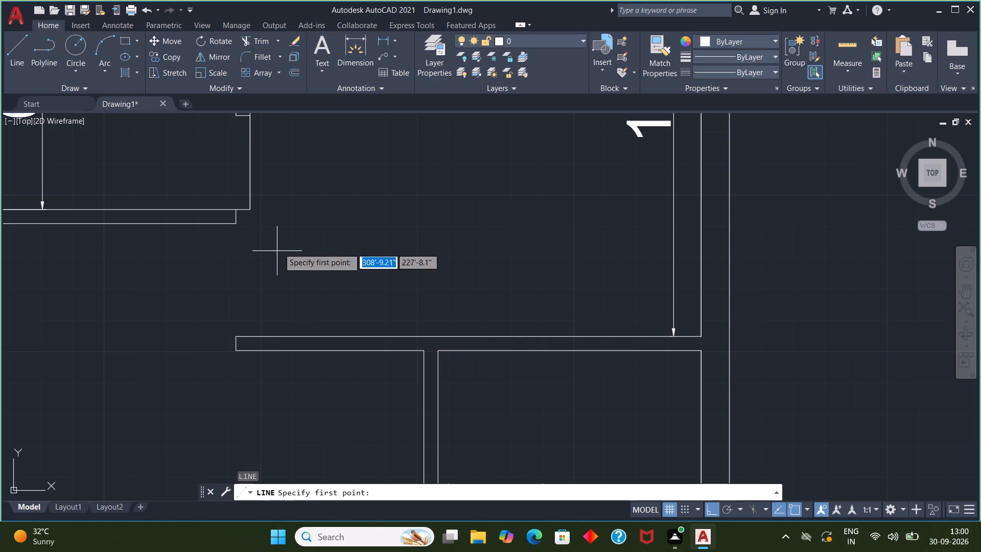
click(252, 209)
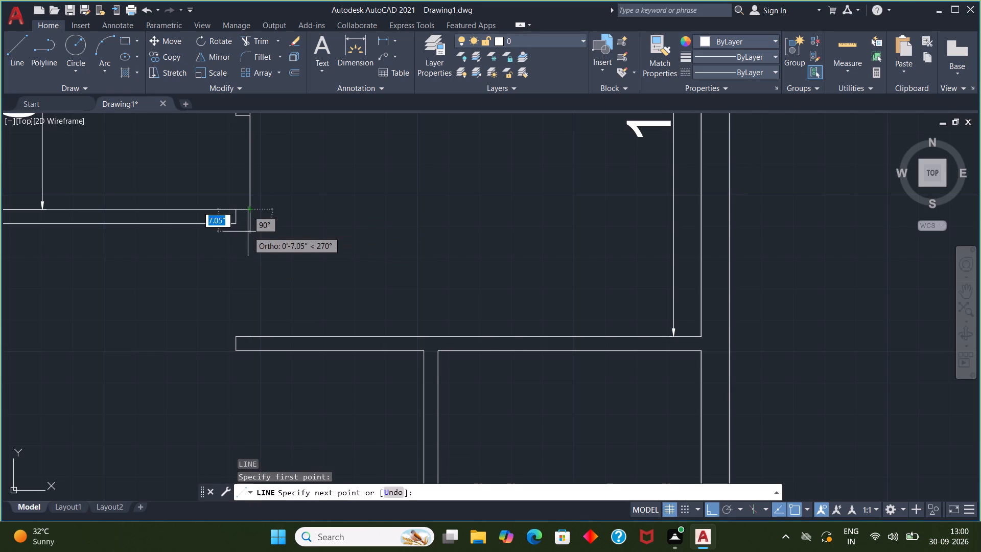
click(259, 238)
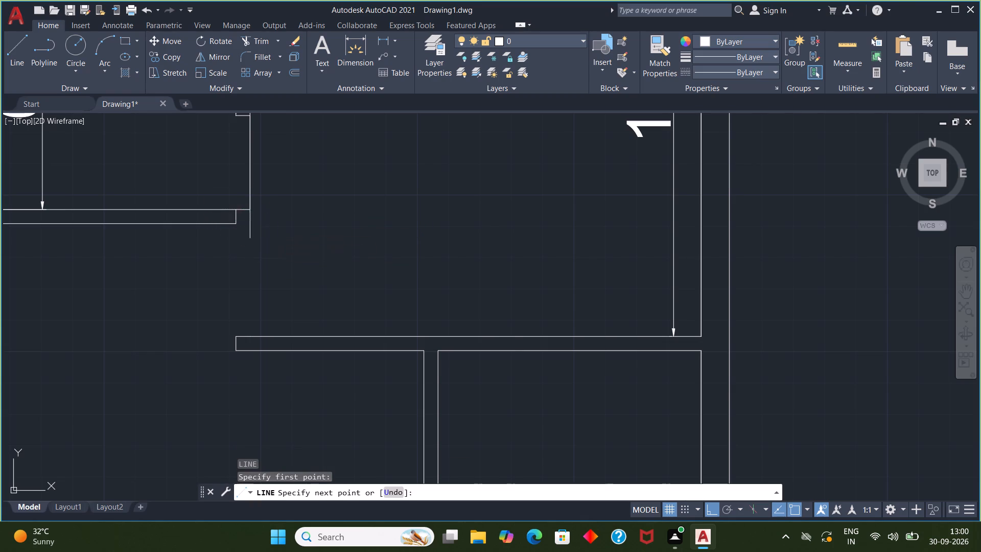
key(Escape)
key(space)
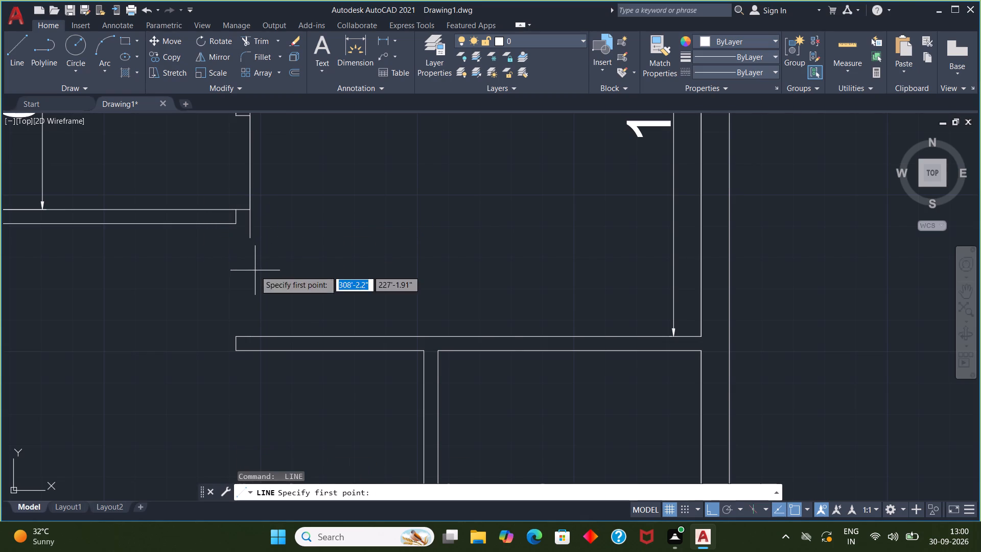
click(237, 221)
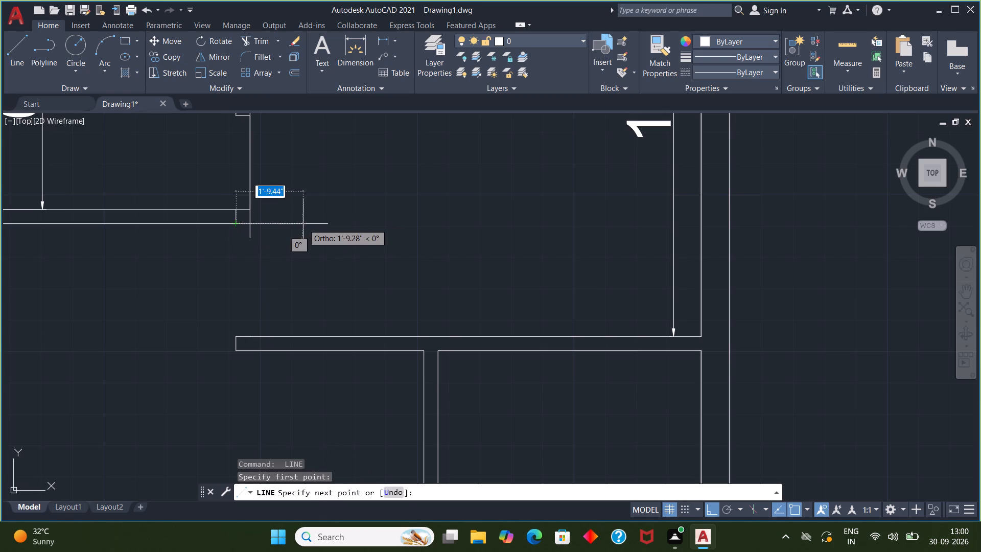
click(303, 224)
key(Escape)
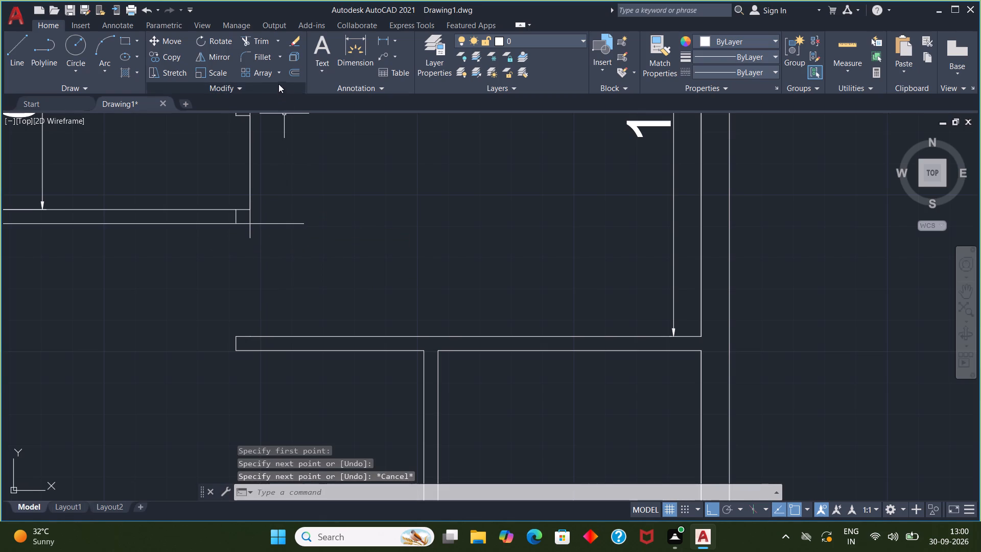
Trim the overhanging ends of both lines and the leftover short vertical line inside that wall corner.
click(253, 44)
drag(285, 195, 269, 231)
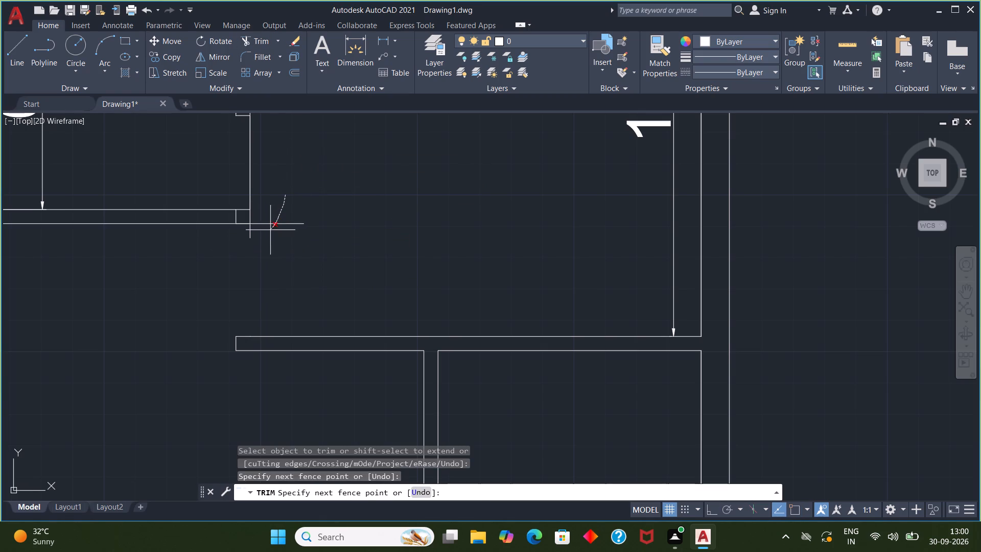
drag(269, 231, 229, 235)
scroll(247, 236, up, 2)
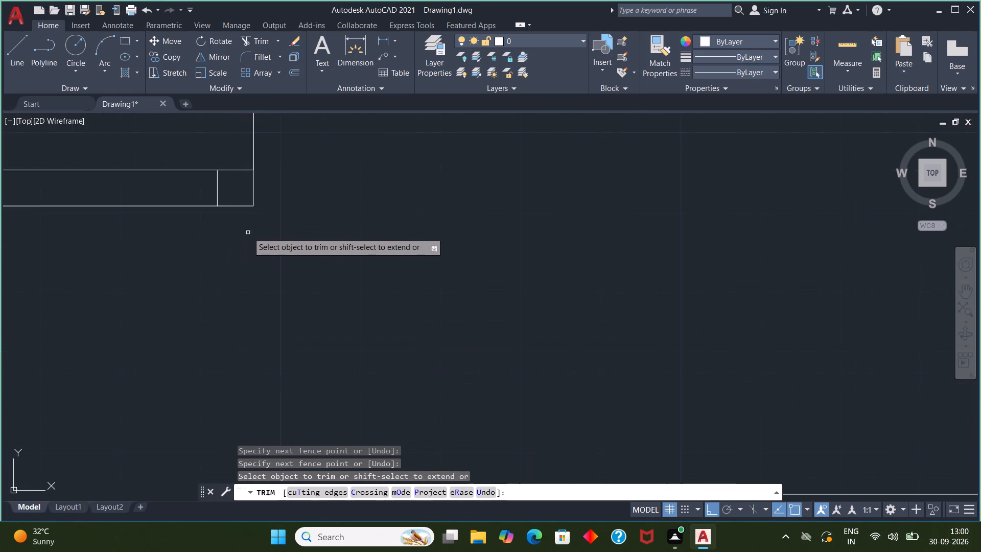
scroll(255, 231, up, 1)
key(Escape)
scroll(255, 231, down, 1)
scroll(300, 293, down, 2)
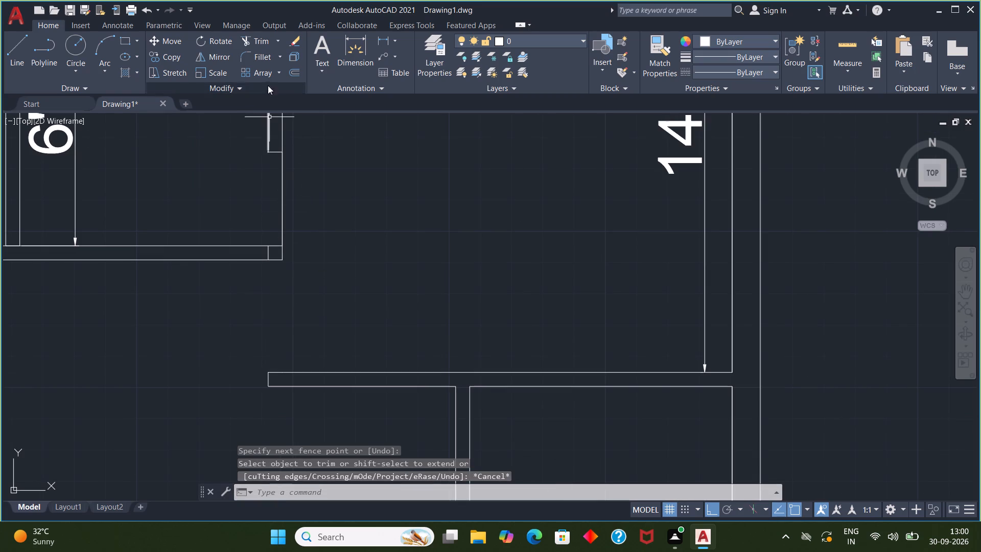
click(259, 41)
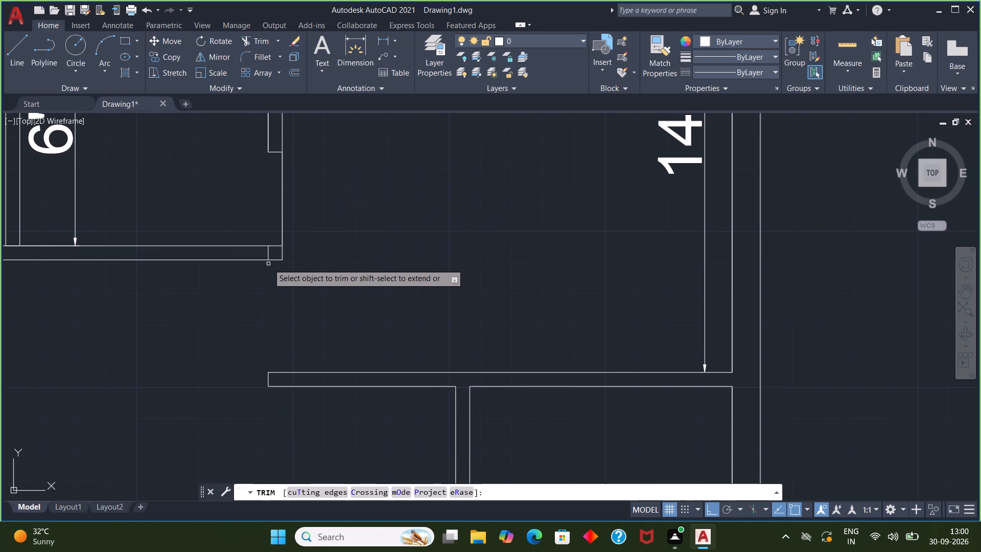
click(266, 256)
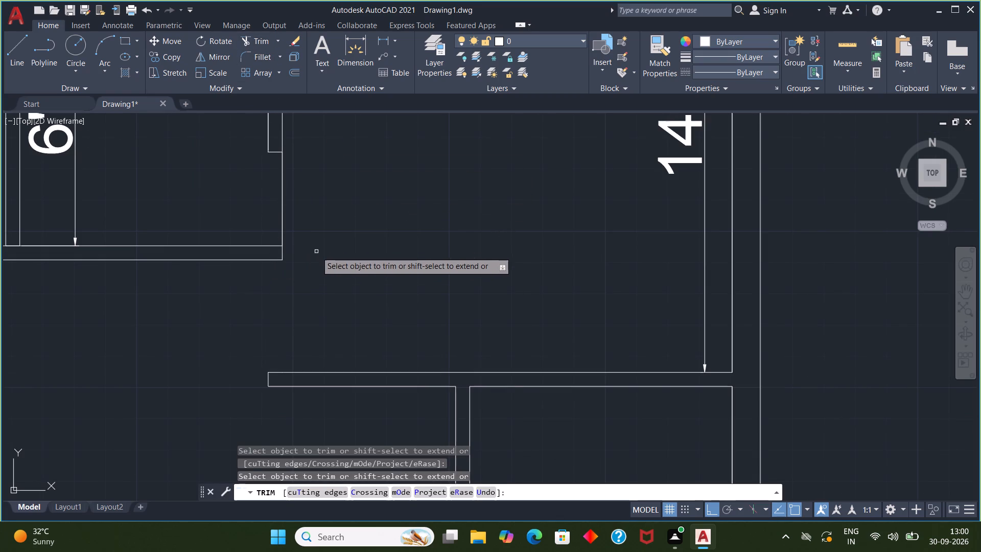
key(Escape)
Draw a vertical line across the new doorway, from the south wall's west end up to the wall above.
scroll(310, 270, down, 3)
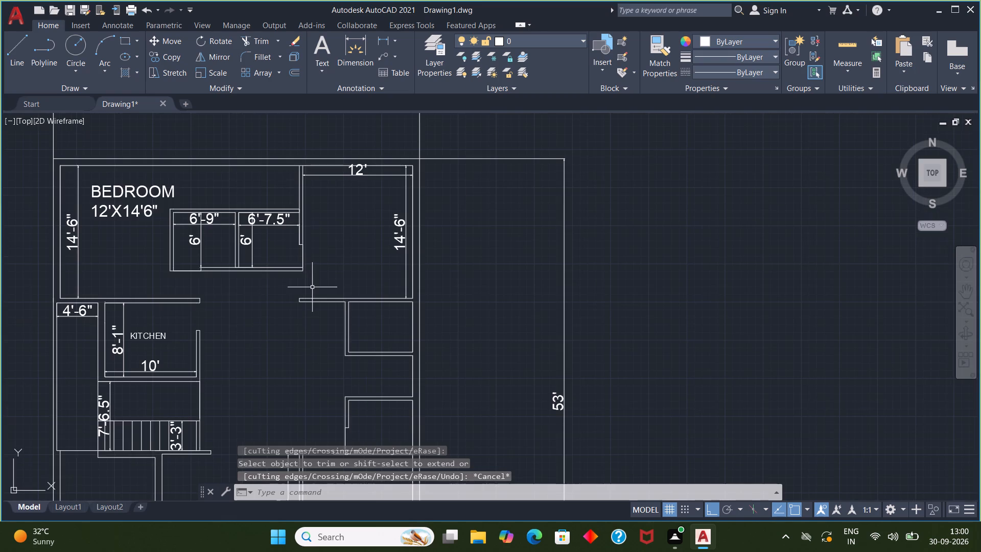
middle_drag(313, 291, 306, 206)
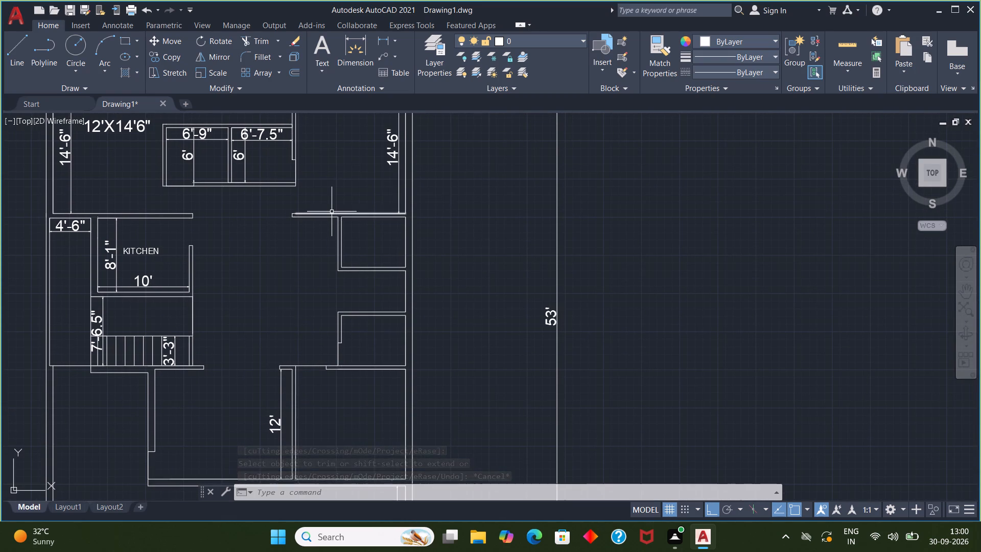
key(l)
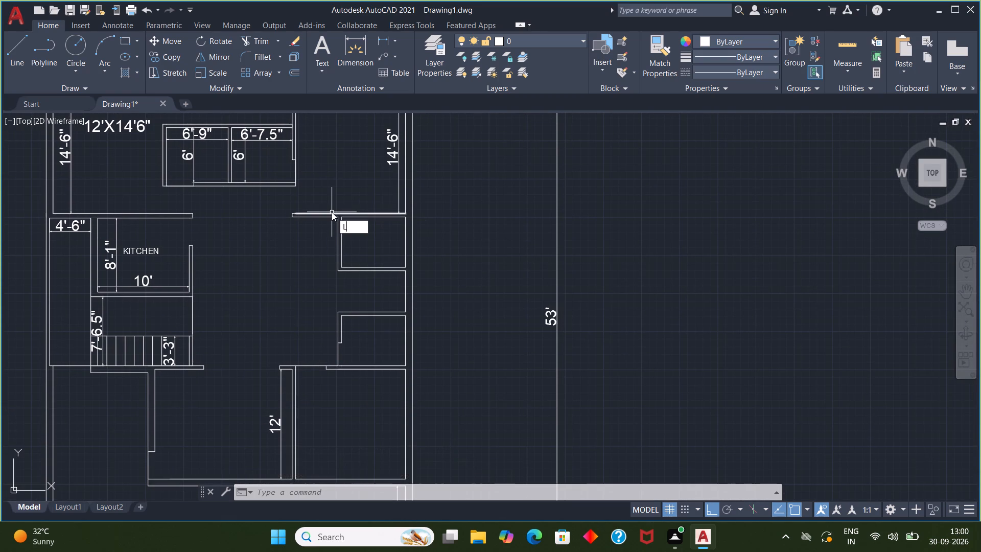
key(Return)
scroll(295, 212, up, 2)
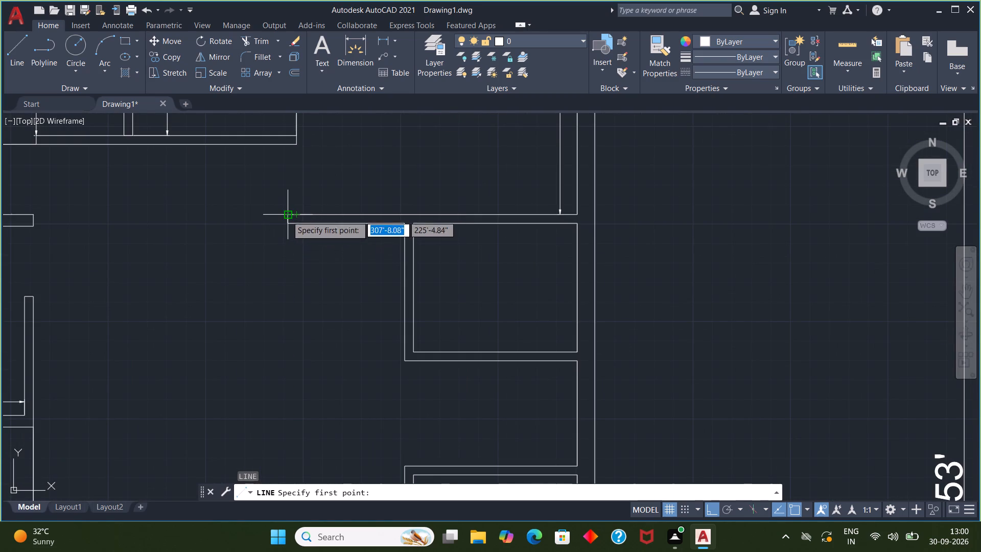
click(287, 216)
click(287, 145)
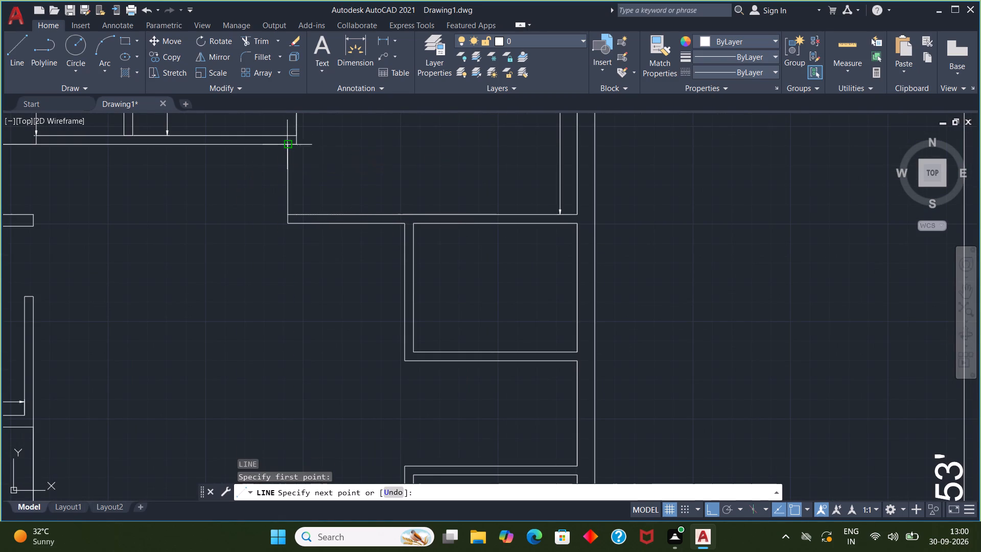
key(Escape)
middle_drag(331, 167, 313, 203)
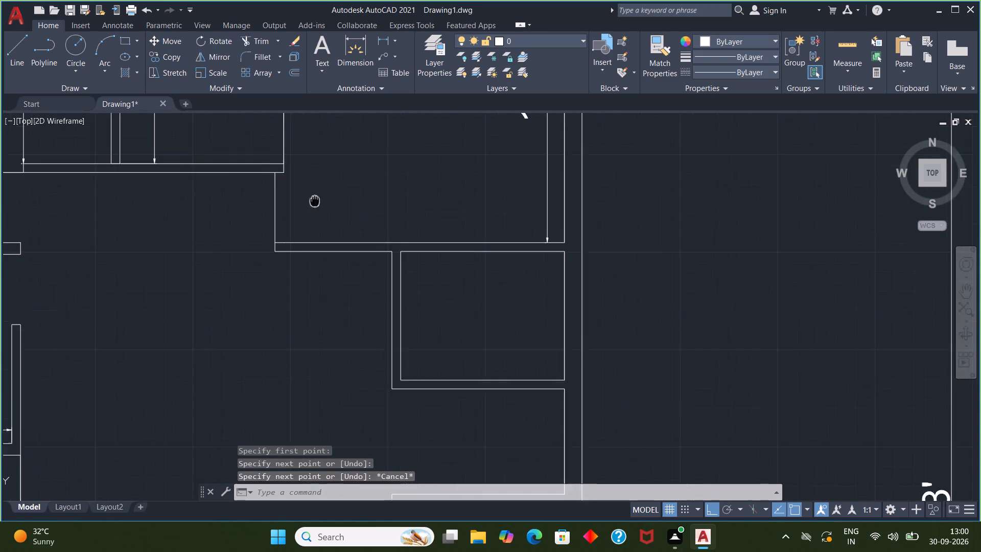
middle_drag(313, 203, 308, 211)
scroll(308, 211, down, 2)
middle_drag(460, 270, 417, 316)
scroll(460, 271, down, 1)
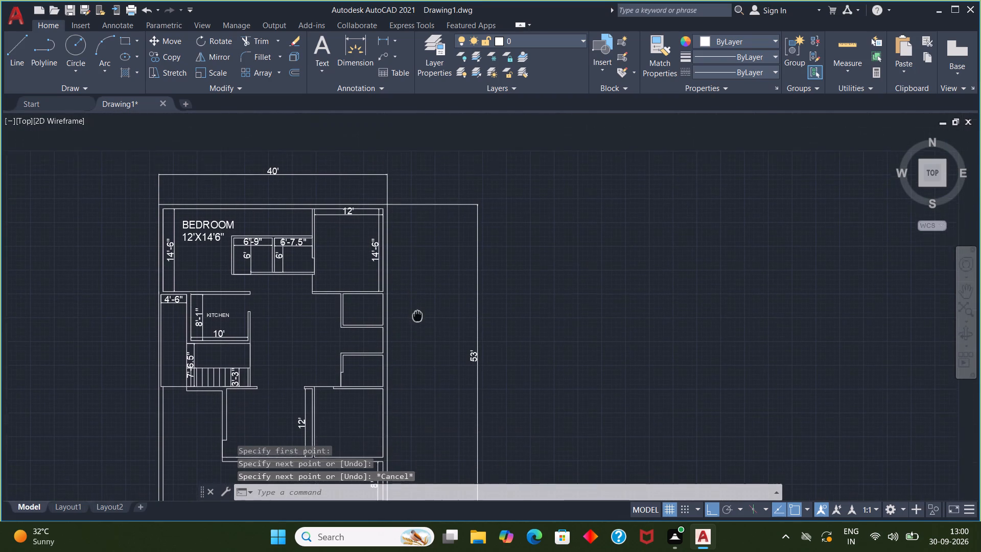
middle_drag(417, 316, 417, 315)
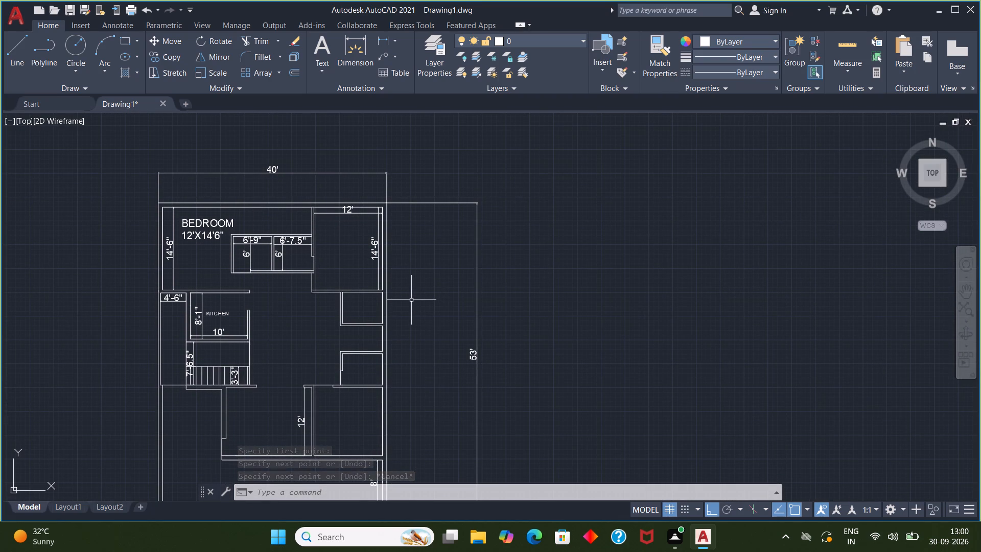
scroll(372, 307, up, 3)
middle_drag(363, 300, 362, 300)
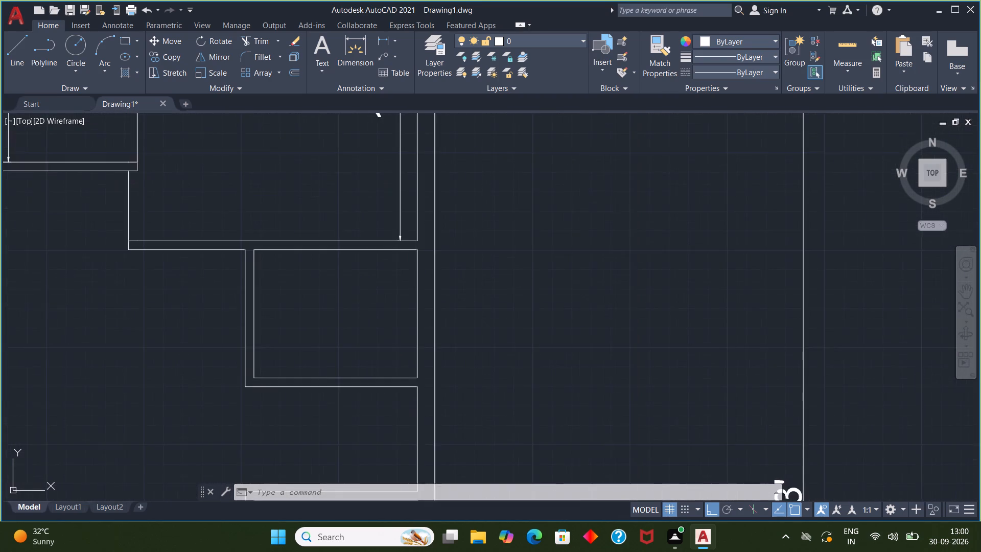
Mark a 3' door opening east from the inner north-west corner of the small room below the north-east room, with vertical lines crossing the wall at both ends.
middle_drag(362, 300, 332, 343)
key(l)
key(Return)
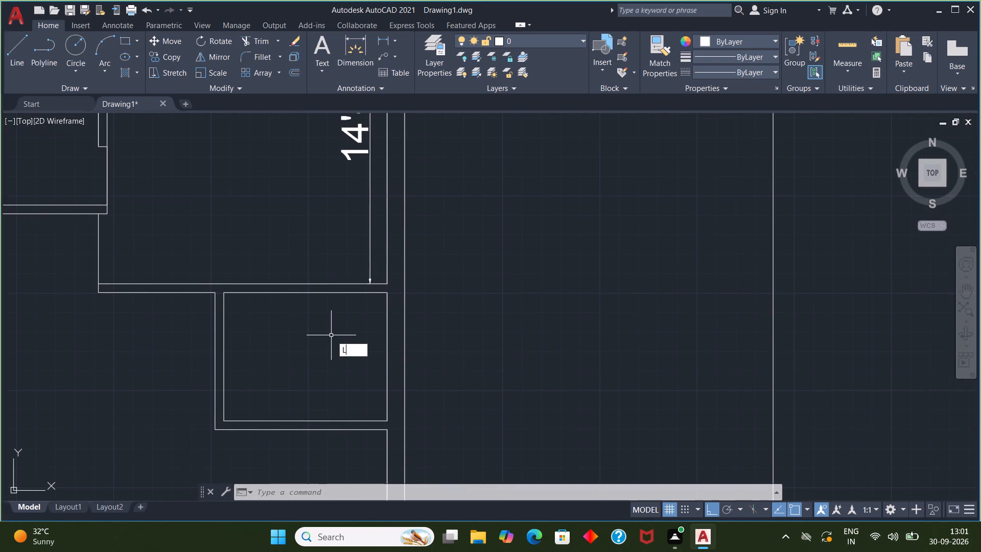
click(223, 291)
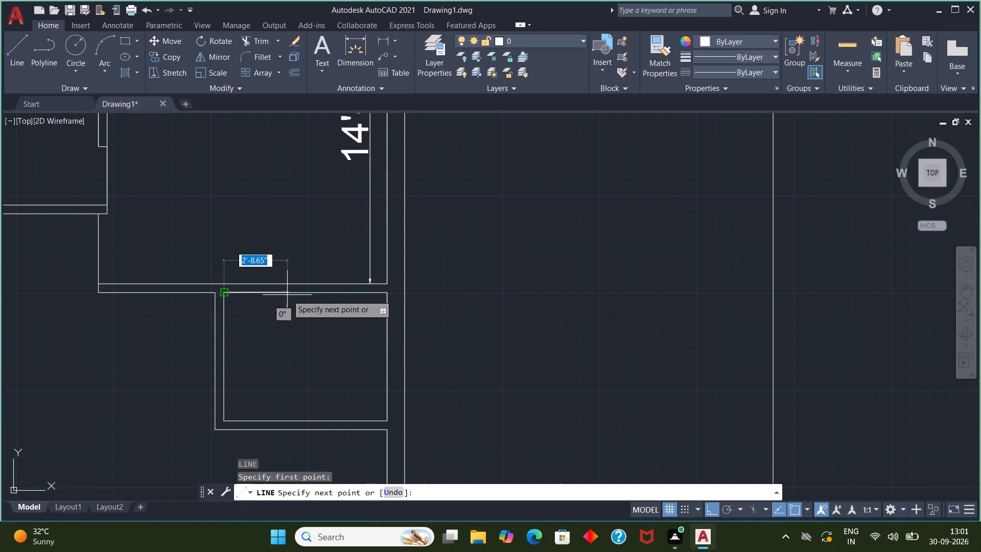
key(3)
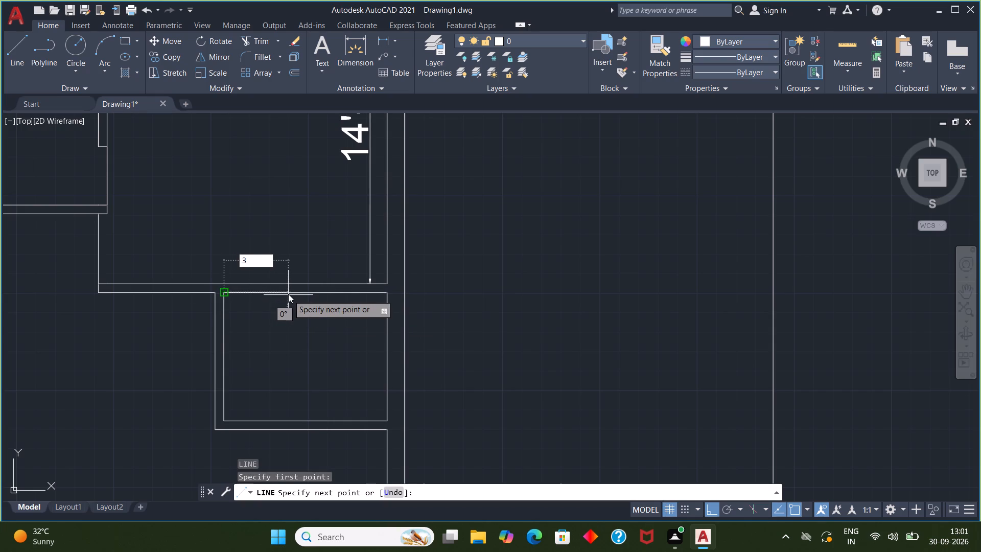
key(apostrophe)
key(Return)
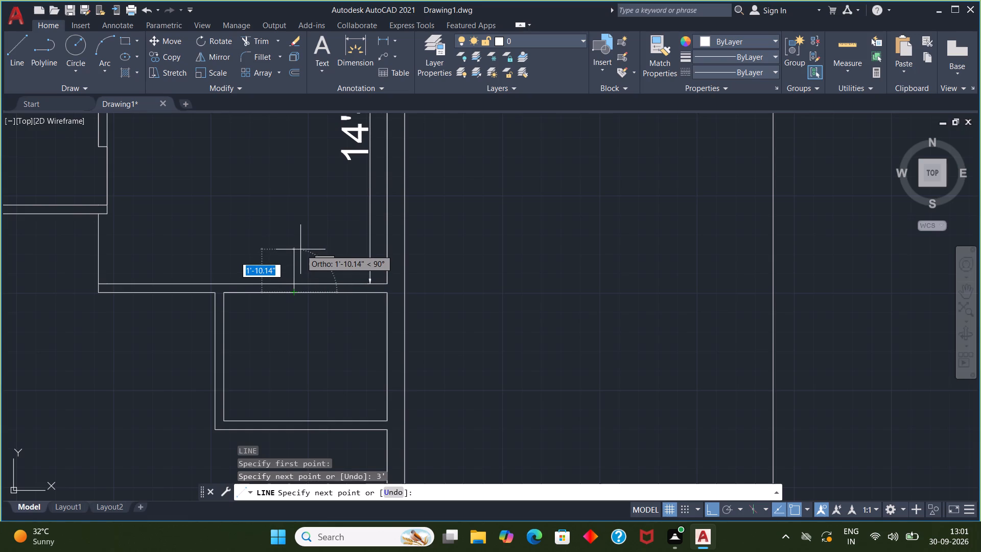
click(300, 249)
key(Escape)
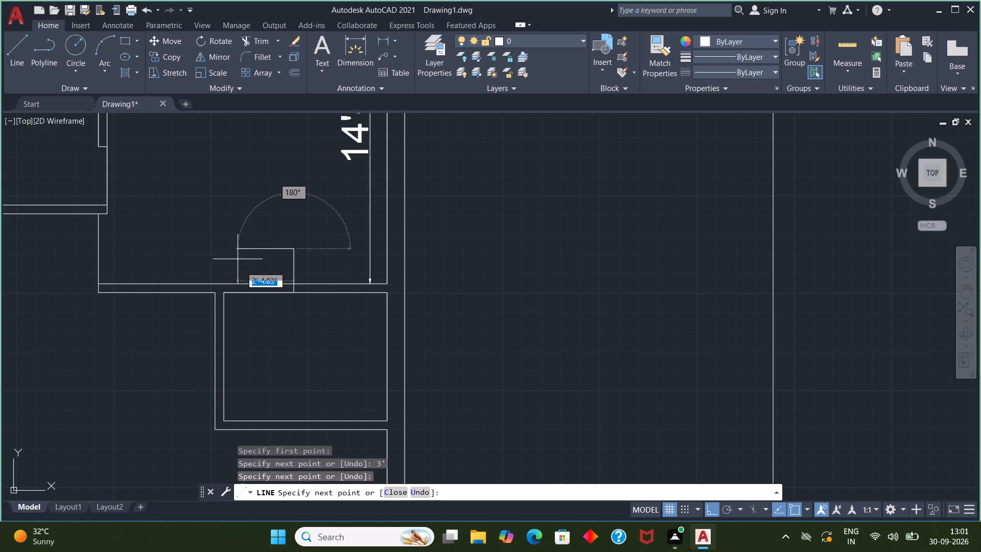
key(l)
key(Return)
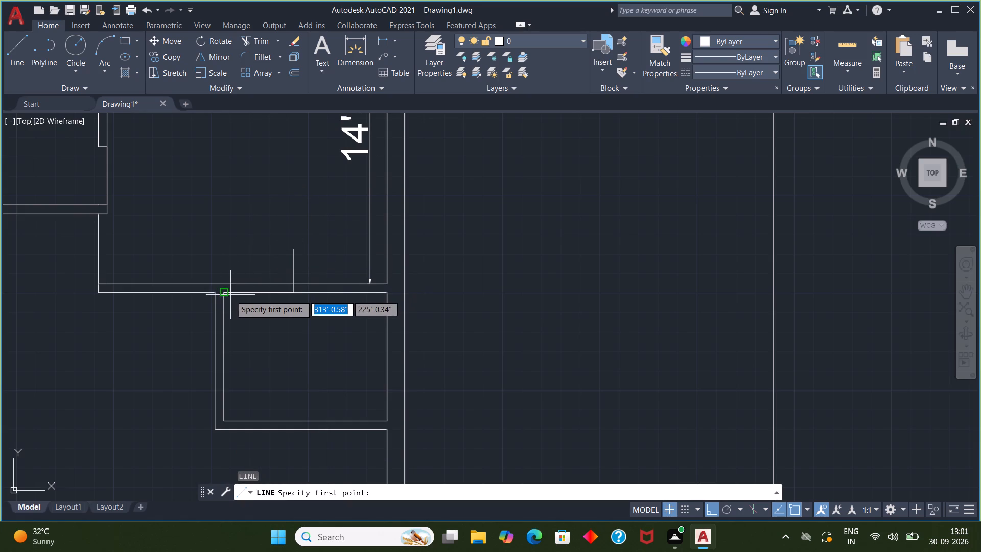
click(226, 290)
click(224, 243)
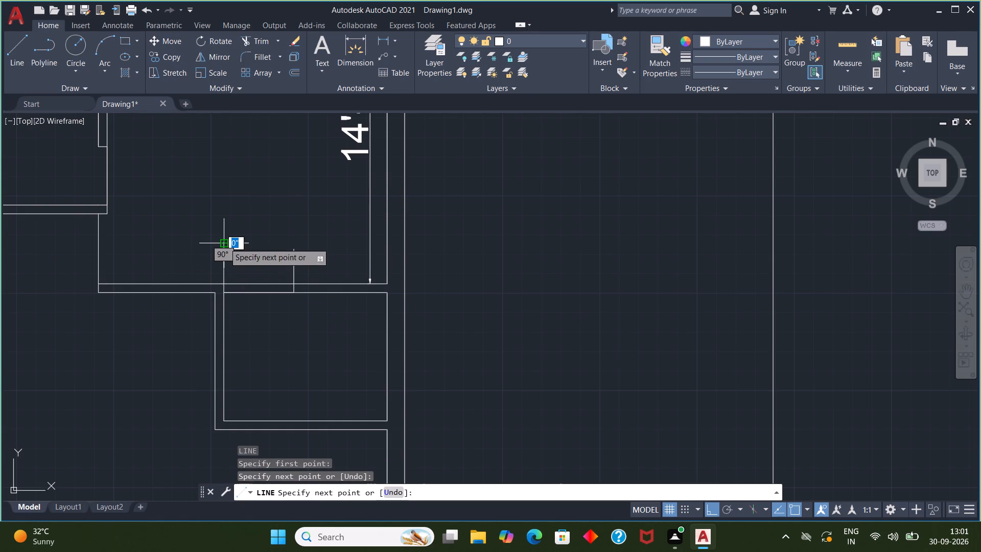
key(Escape)
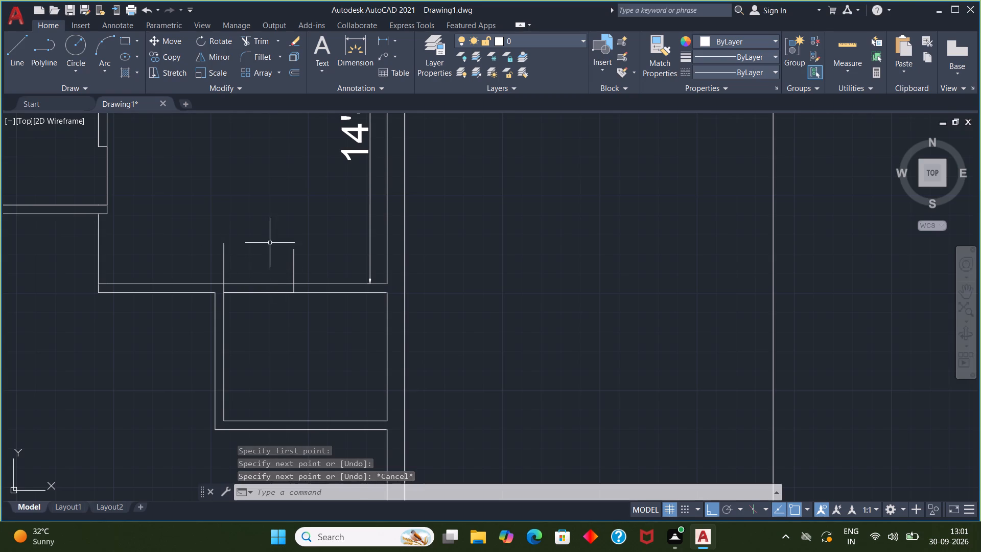
Trim the ends of both vertical lines above the wall and the wall's south line between them.
click(253, 40)
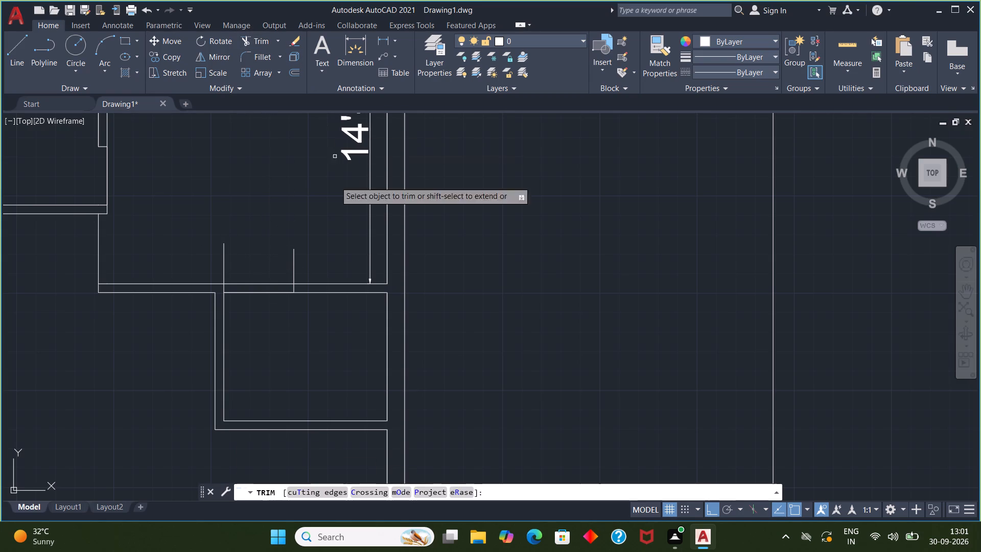
drag(203, 258, 328, 266)
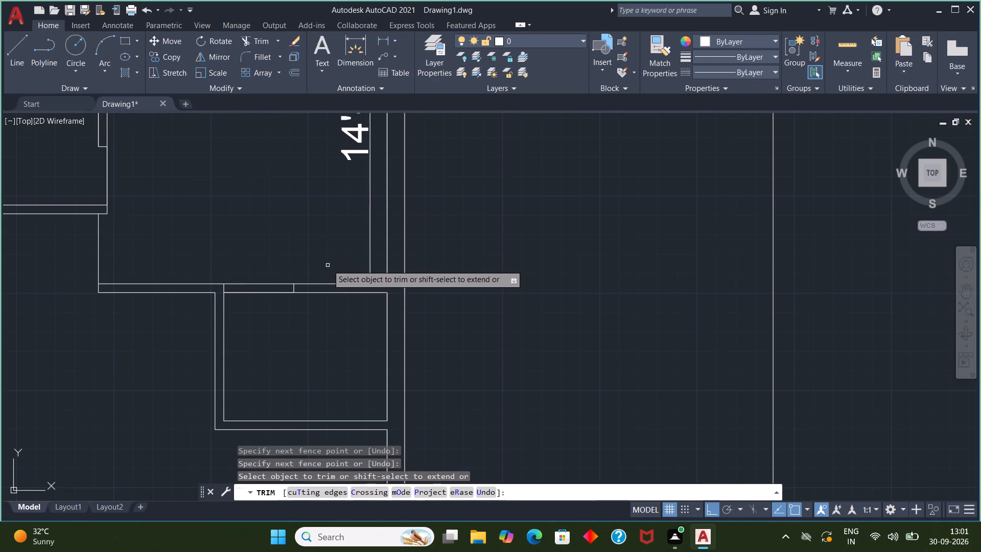
click(270, 292)
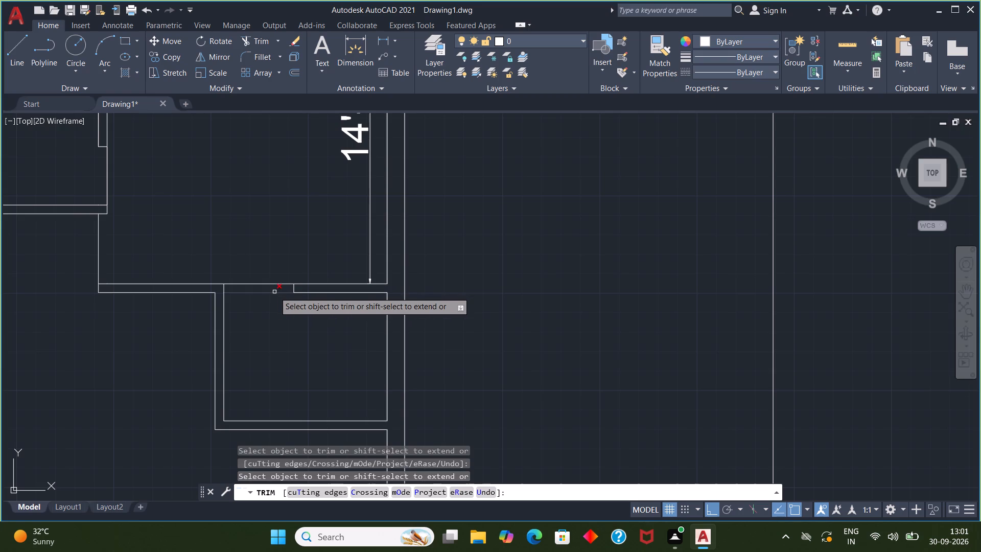
click(274, 292)
key(Escape)
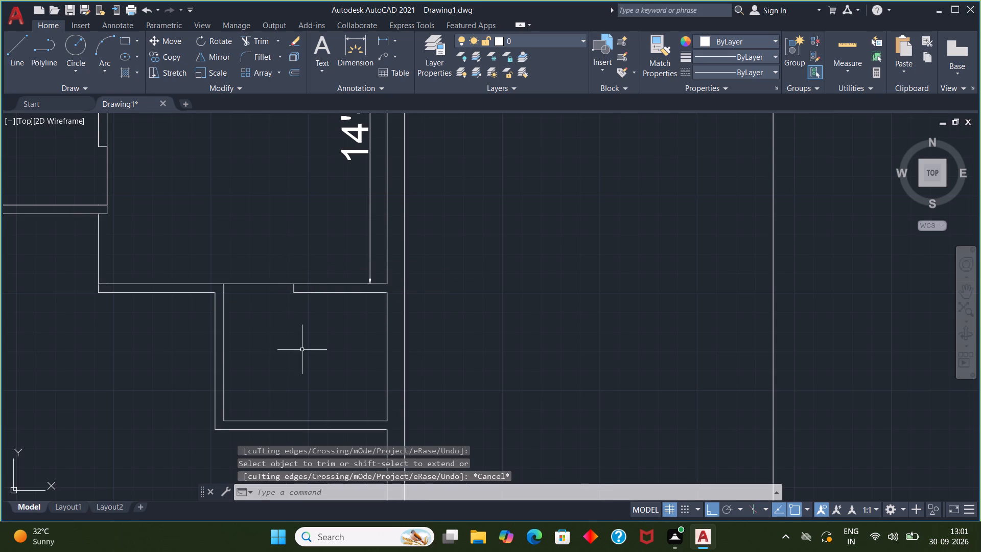
Add a vertical linear dimension of that small room's inner depth, placed just inside its east wall.
scroll(302, 350, down, 1)
middle_drag(304, 352, 317, 306)
key(Escape)
middle_drag(463, 343, 457, 326)
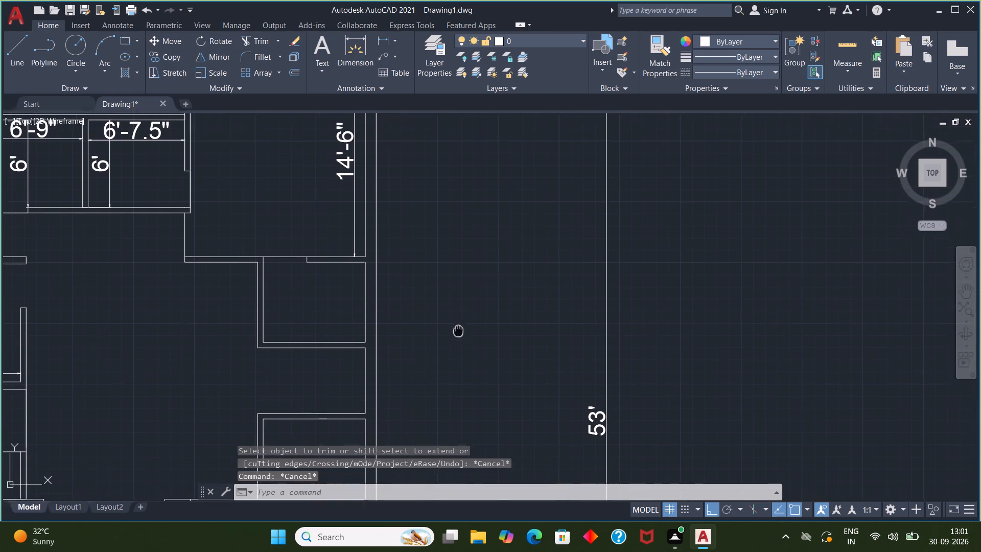
middle_drag(457, 326, 457, 292)
click(389, 41)
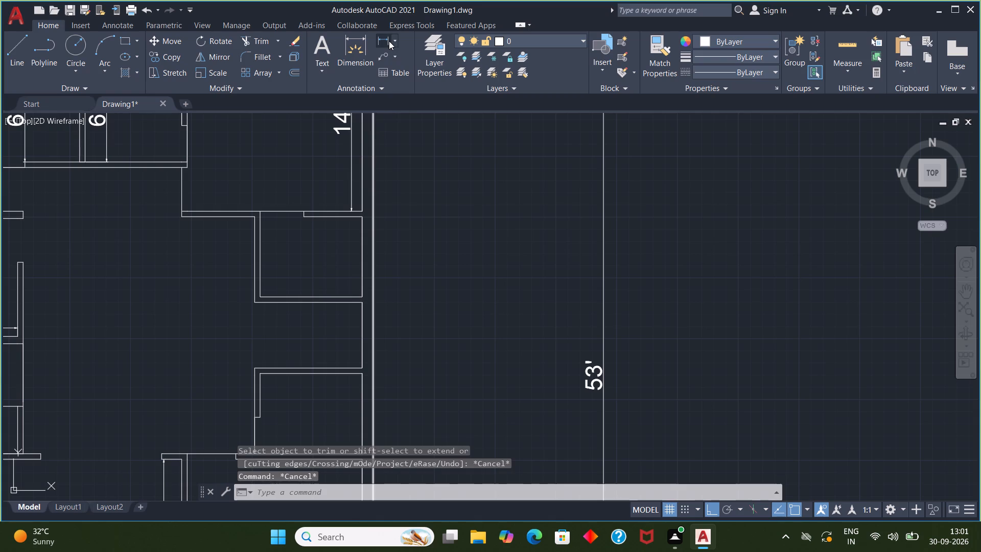
click(360, 217)
click(362, 296)
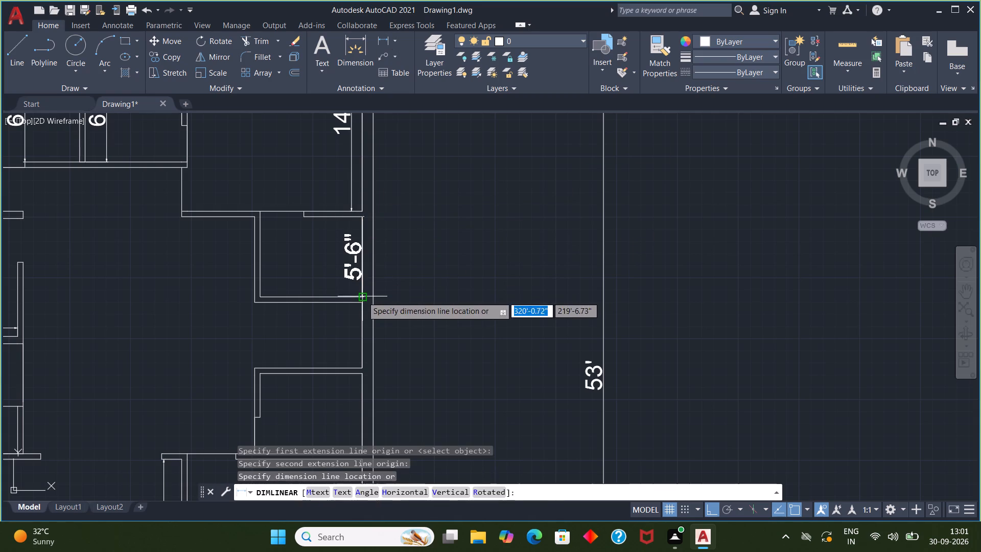
click(349, 292)
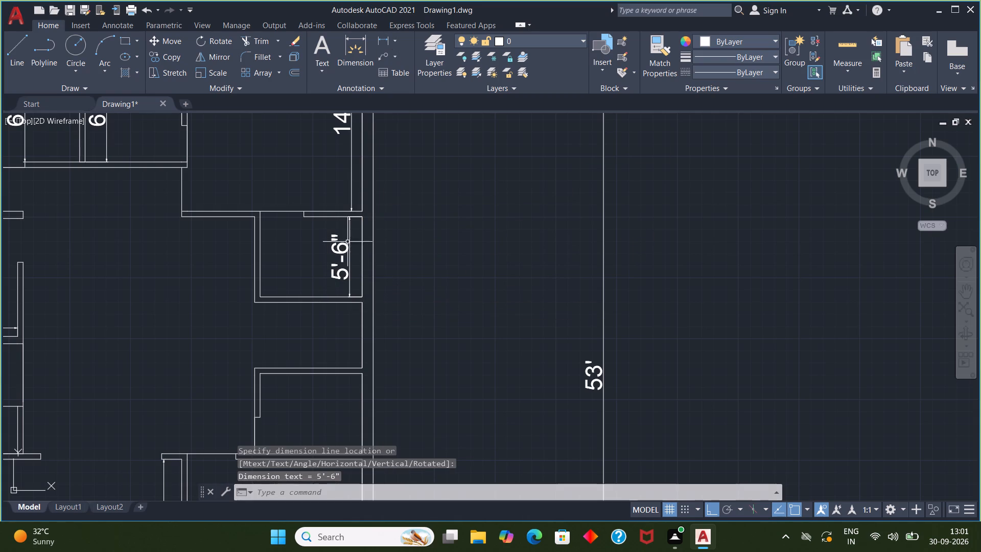
Add a horizontal linear dimension of the same room's inner width, placed just above its south wall.
click(384, 37)
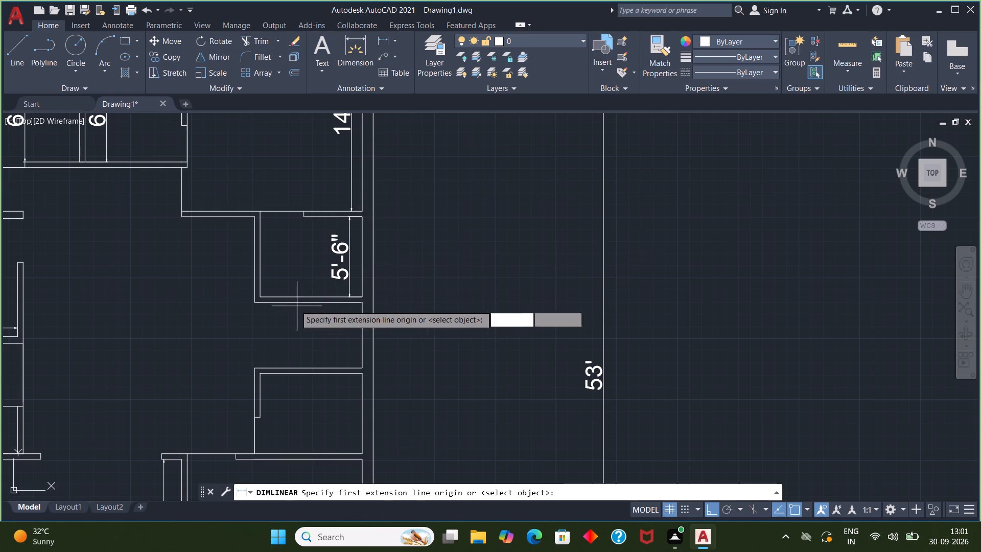
click(260, 293)
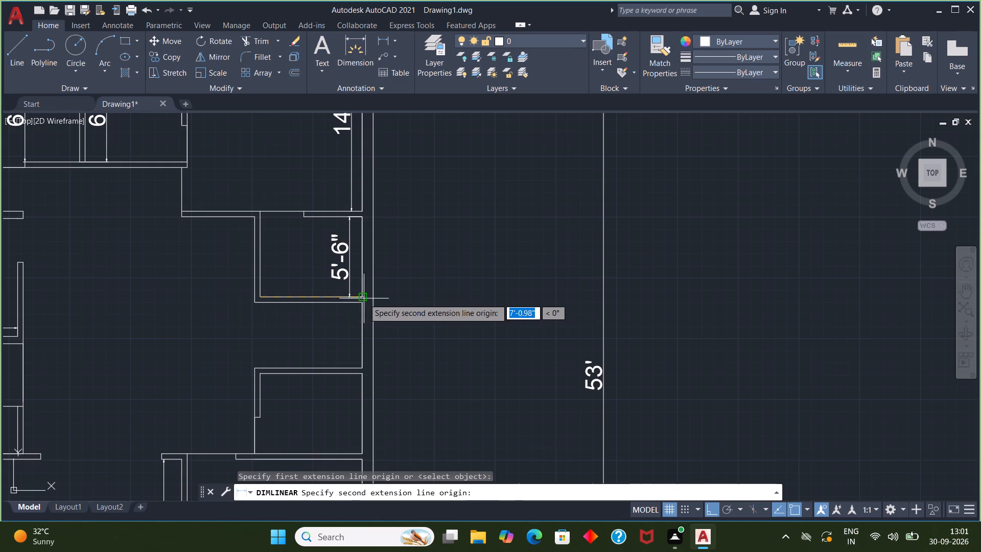
click(364, 295)
click(364, 288)
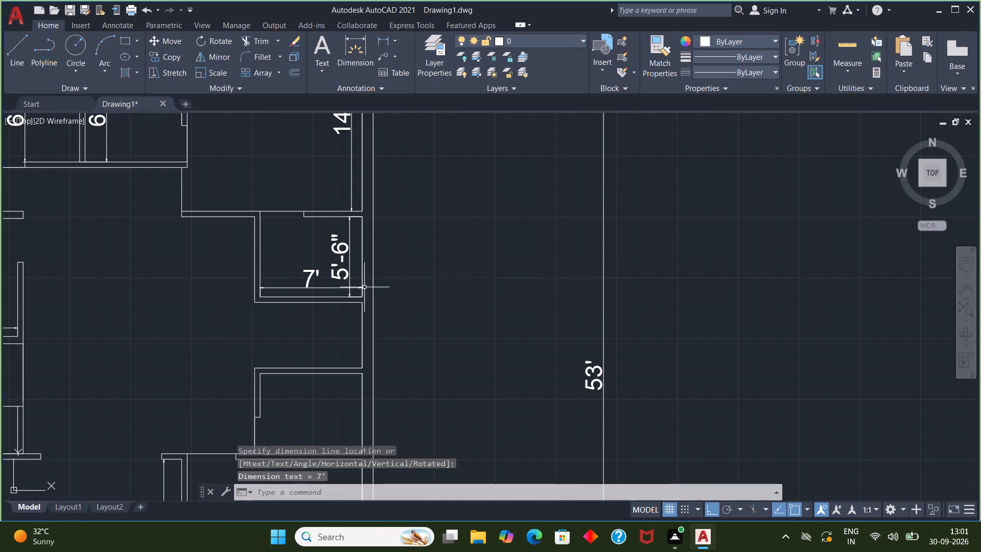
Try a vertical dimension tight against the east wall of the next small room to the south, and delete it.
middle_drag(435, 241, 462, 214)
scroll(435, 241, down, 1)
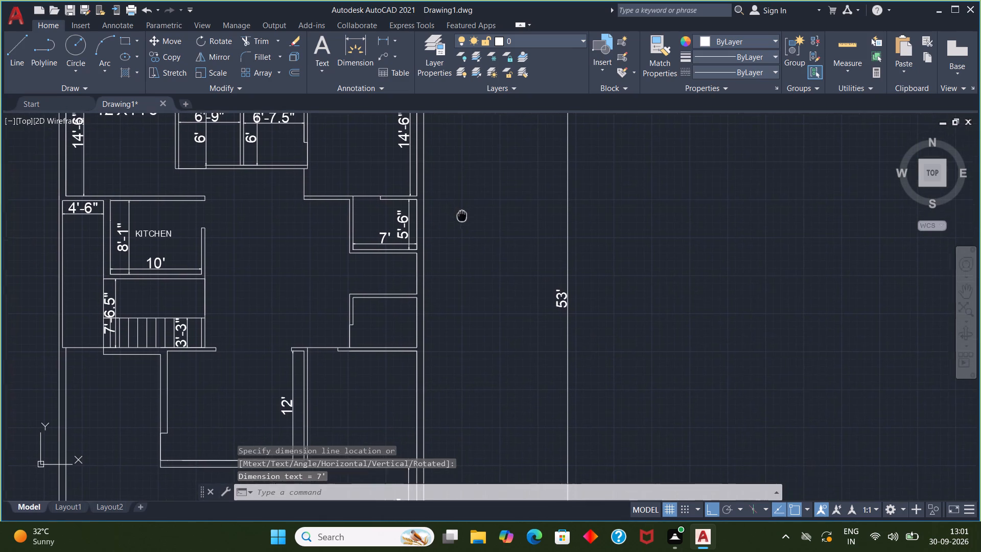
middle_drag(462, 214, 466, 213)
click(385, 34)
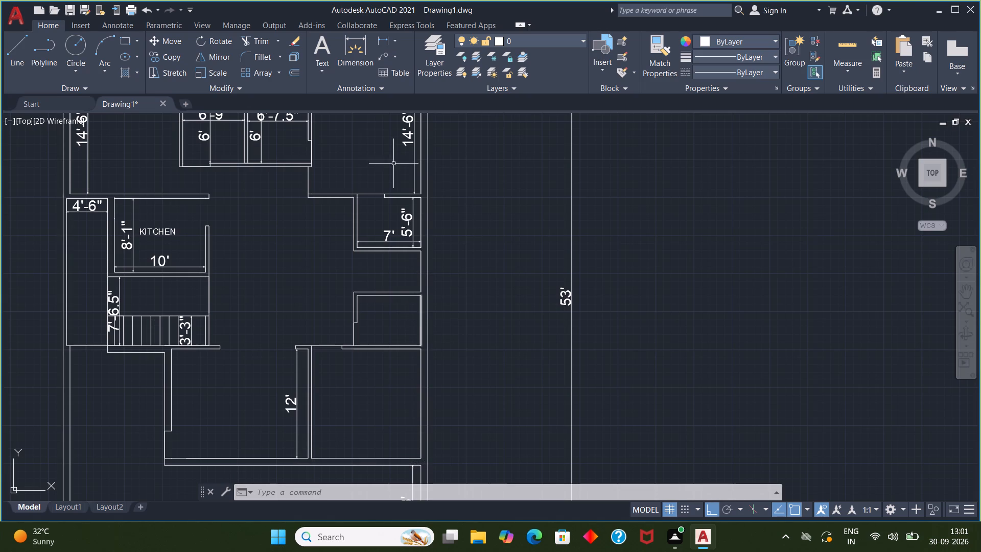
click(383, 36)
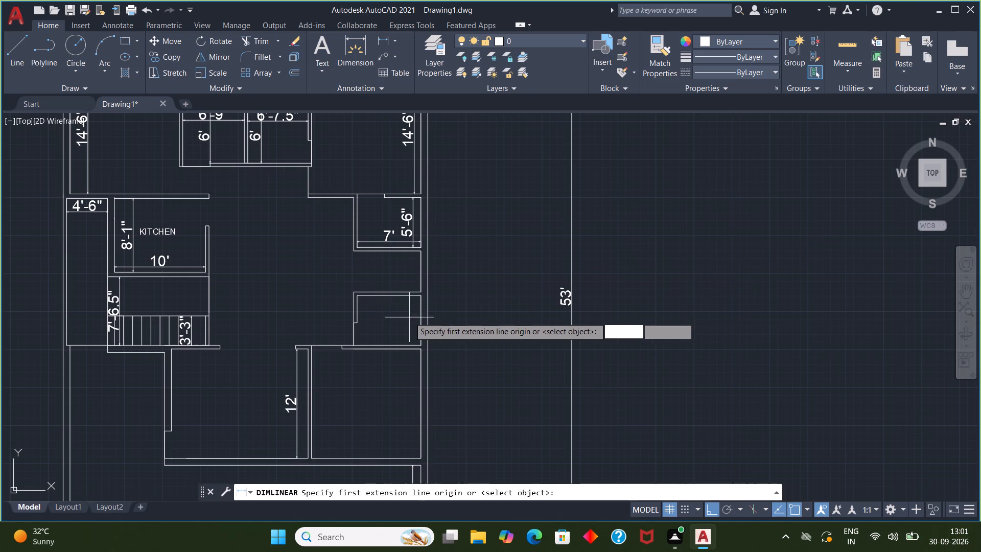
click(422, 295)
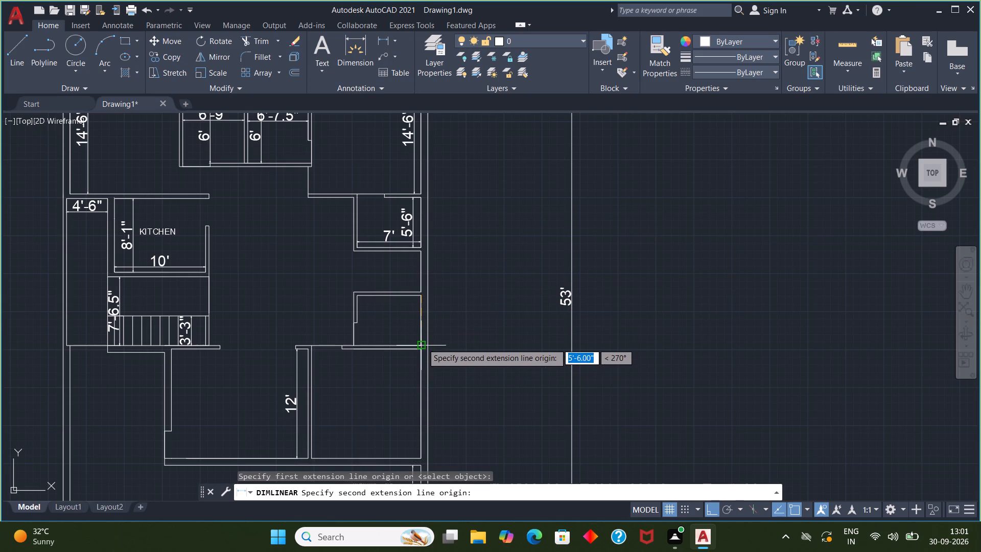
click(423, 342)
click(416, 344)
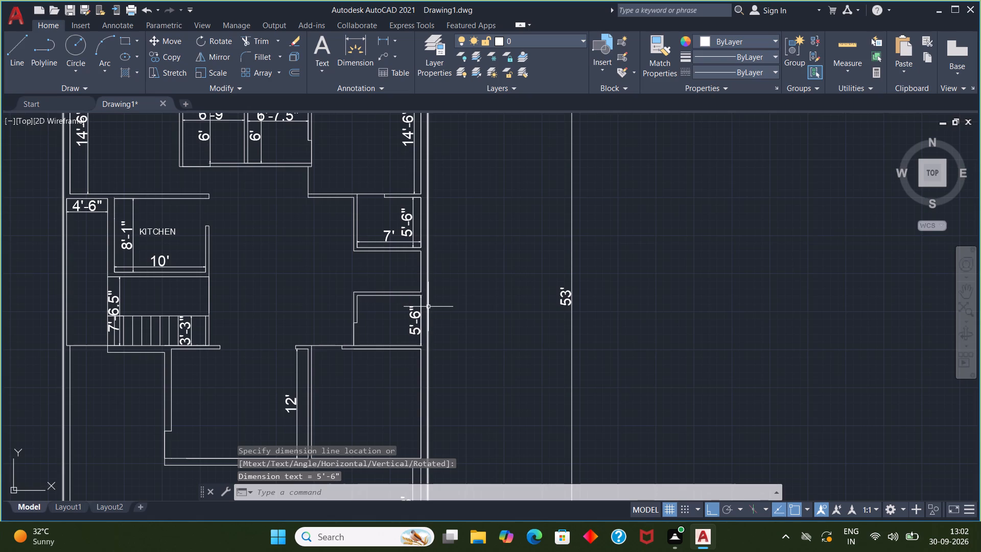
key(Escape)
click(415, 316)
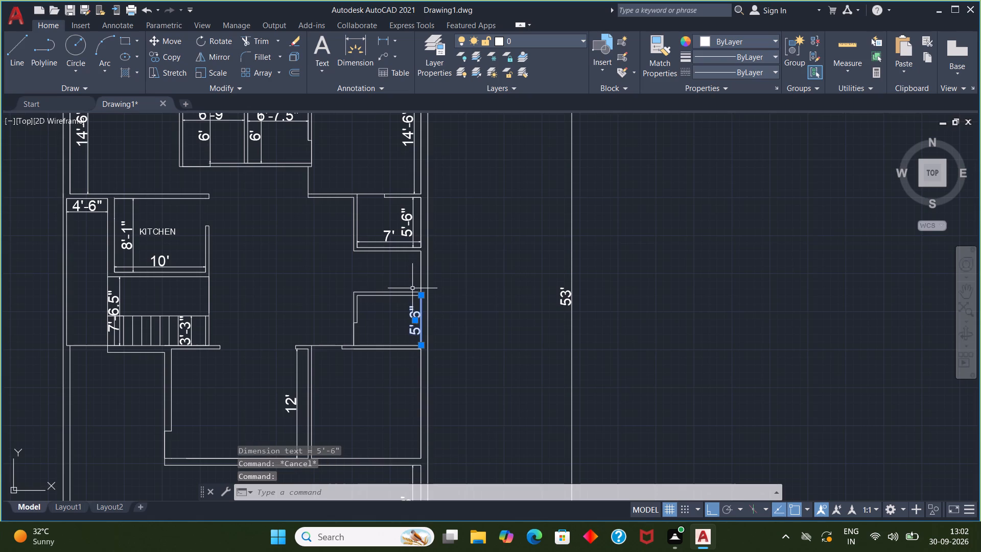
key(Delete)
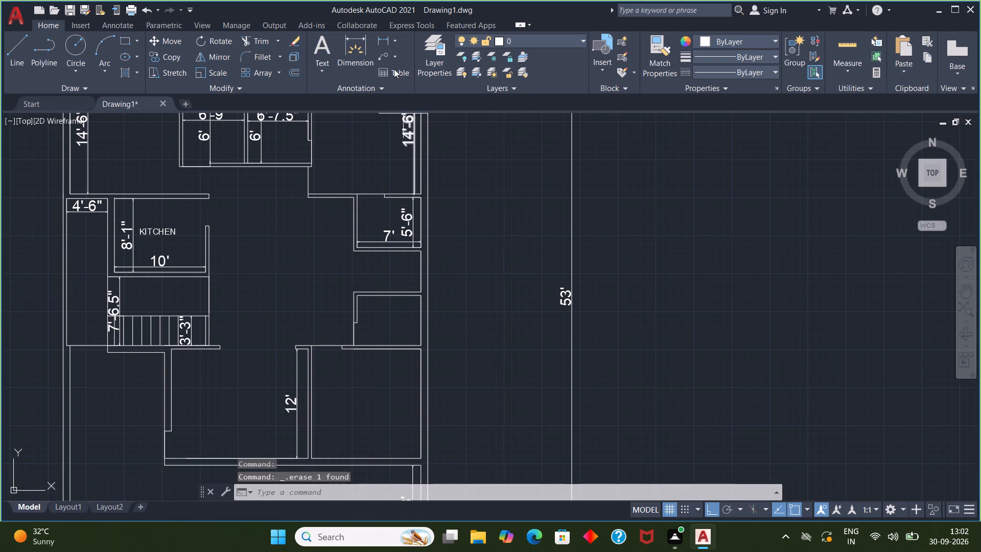
Dimension the inner depth of the southern small room, with the dimension line set slightly west of its east wall.
click(384, 35)
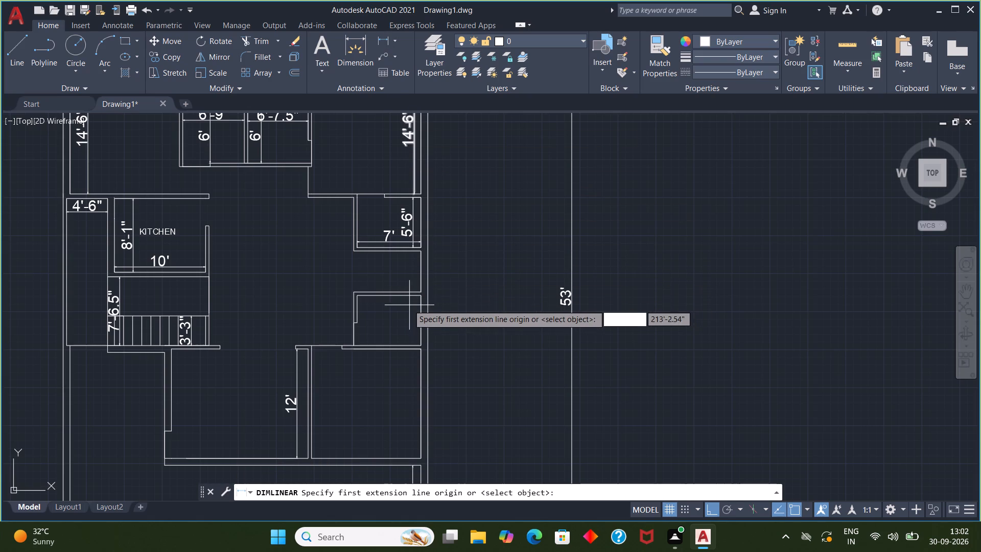
click(419, 295)
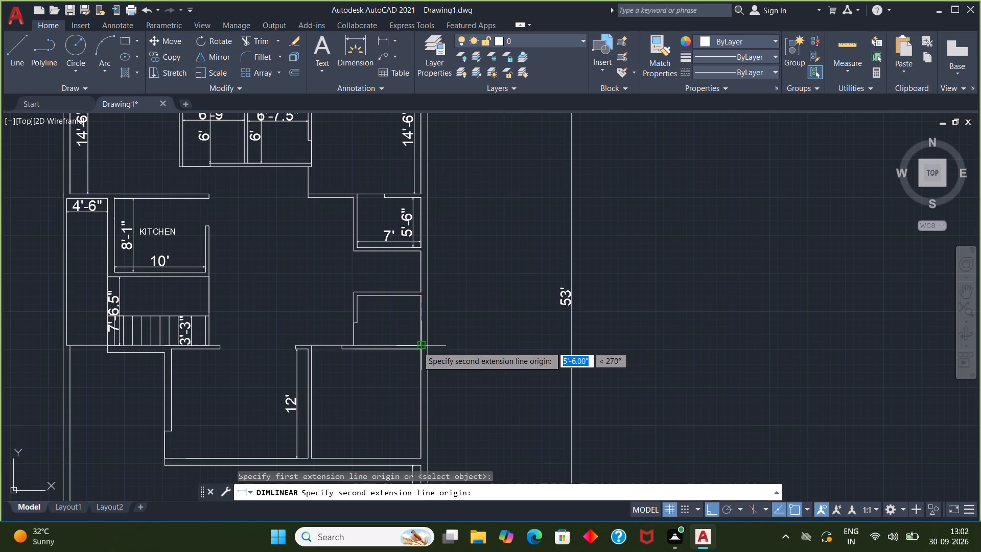
click(417, 348)
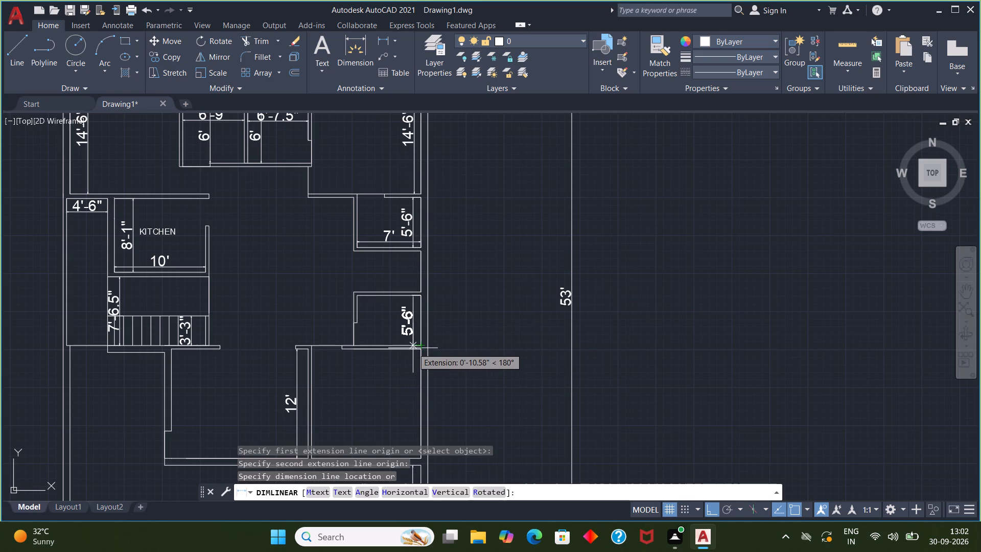
click(413, 348)
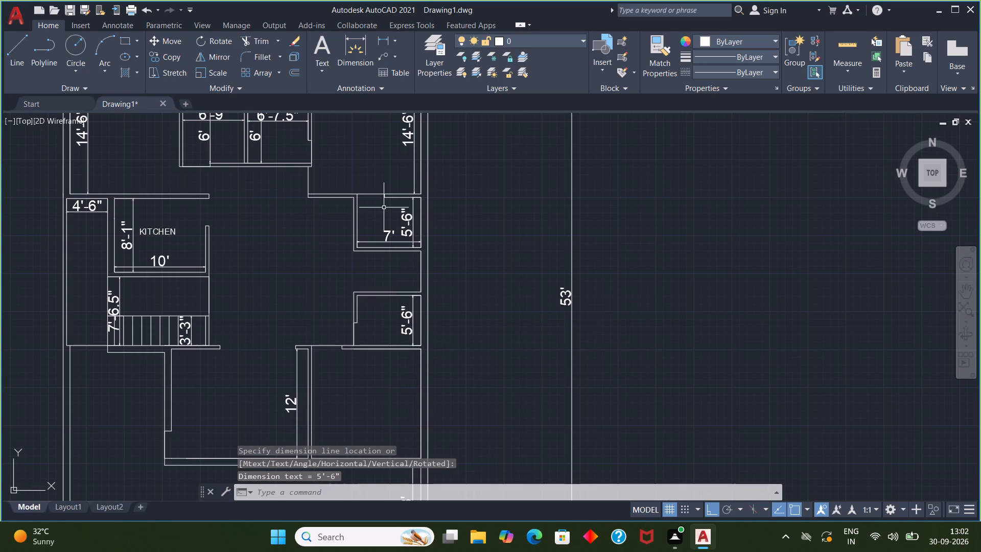
Add a horizontal linear dimension of the southern small room's inner width, placed just below its north wall.
click(383, 36)
scroll(382, 324, up, 2)
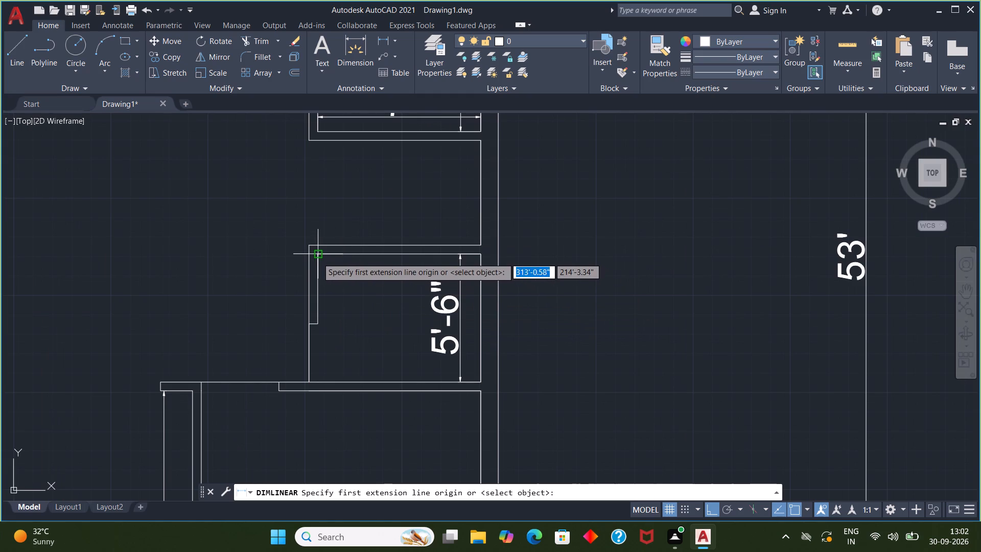
click(317, 255)
click(483, 255)
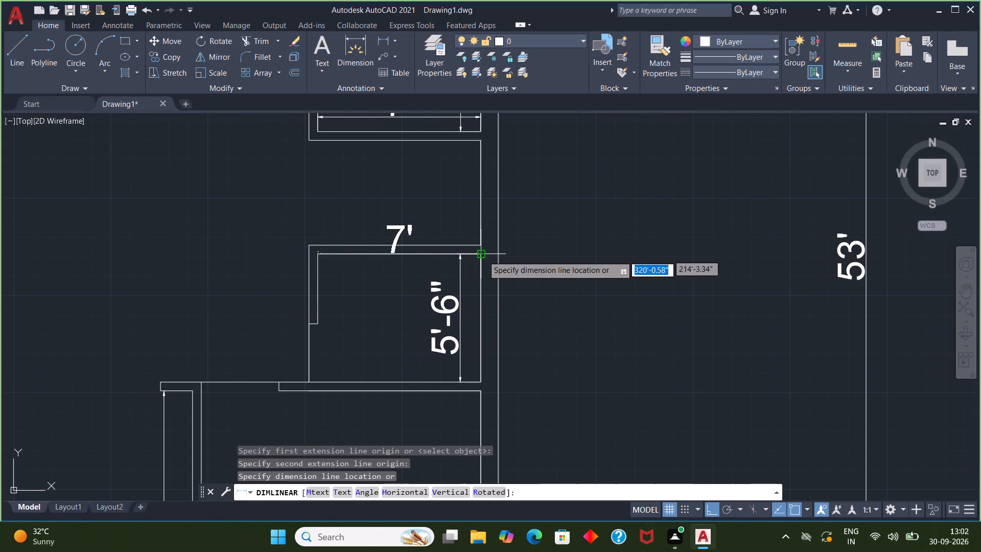
click(479, 285)
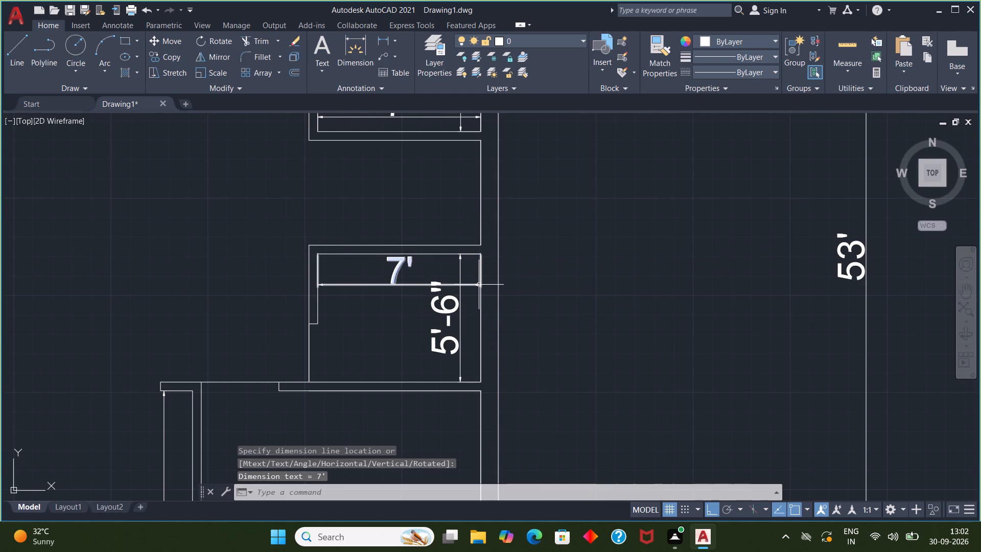
key(Escape)
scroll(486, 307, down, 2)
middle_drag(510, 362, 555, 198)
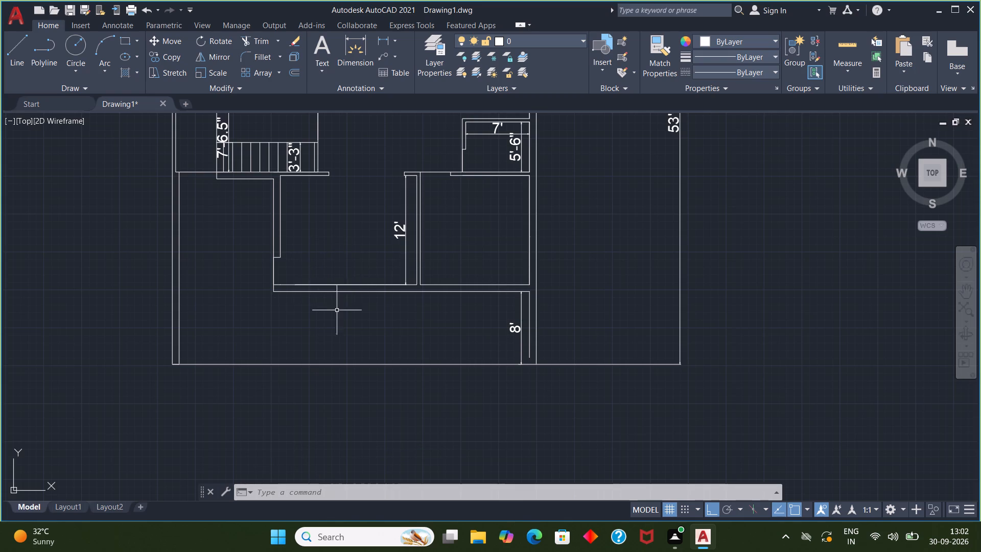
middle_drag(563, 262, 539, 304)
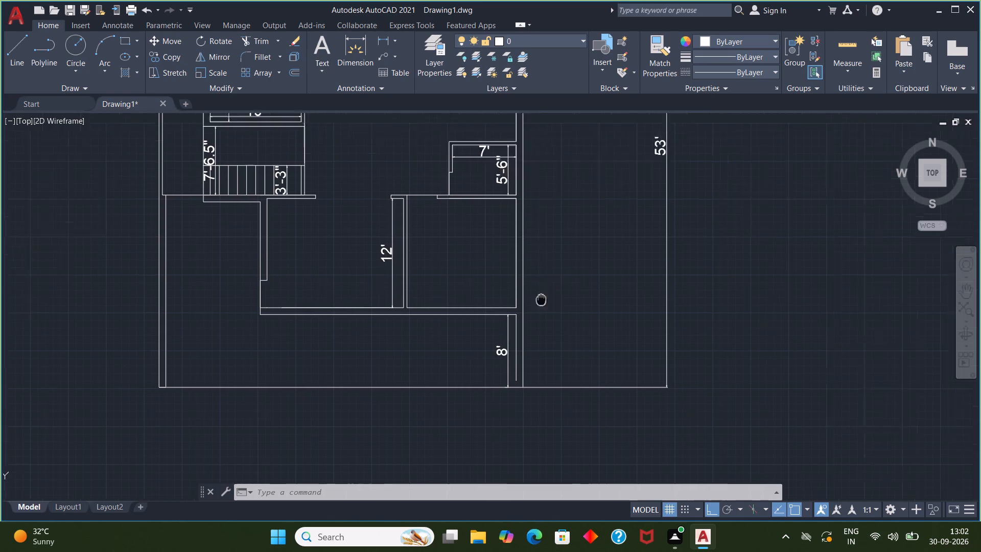
Dimension the inner depth of the southeastern room, with the dimension line set slightly west of its east wall.
middle_drag(539, 304, 500, 362)
scroll(502, 360, down, 1)
scroll(437, 336, up, 1)
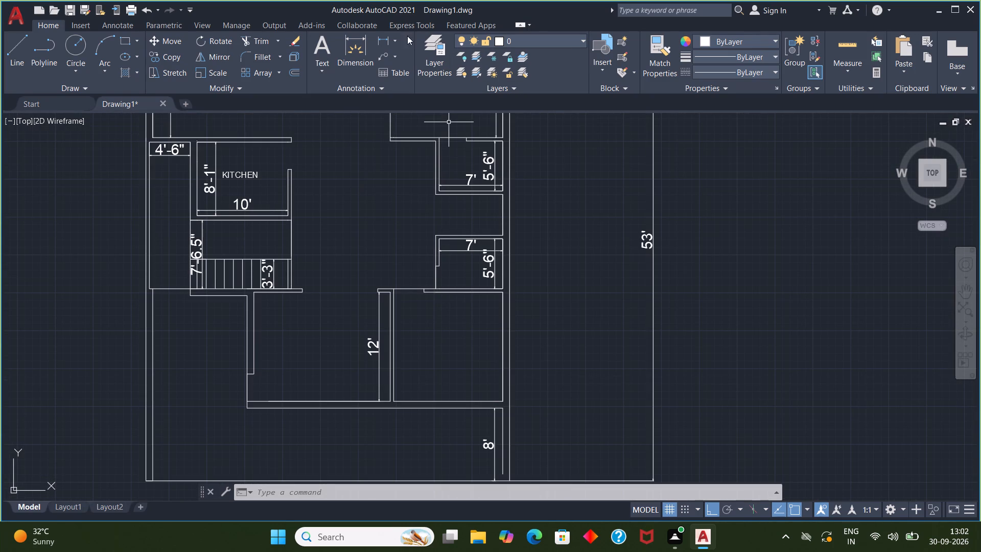
click(381, 42)
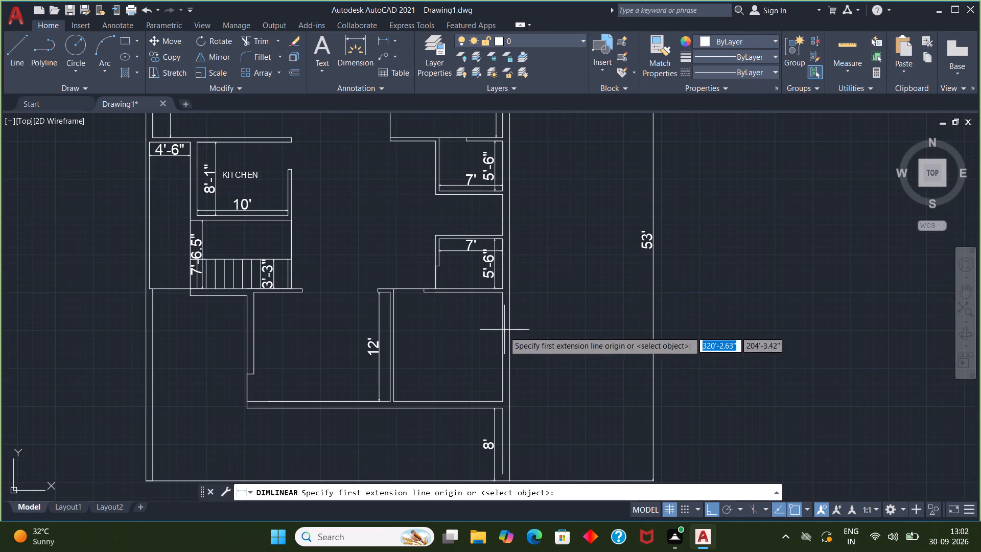
click(503, 293)
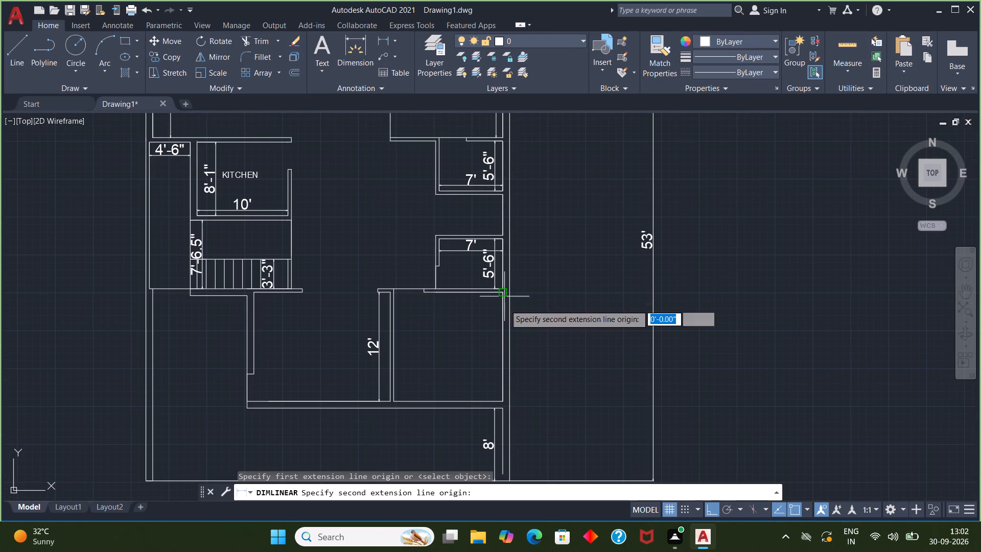
click(503, 401)
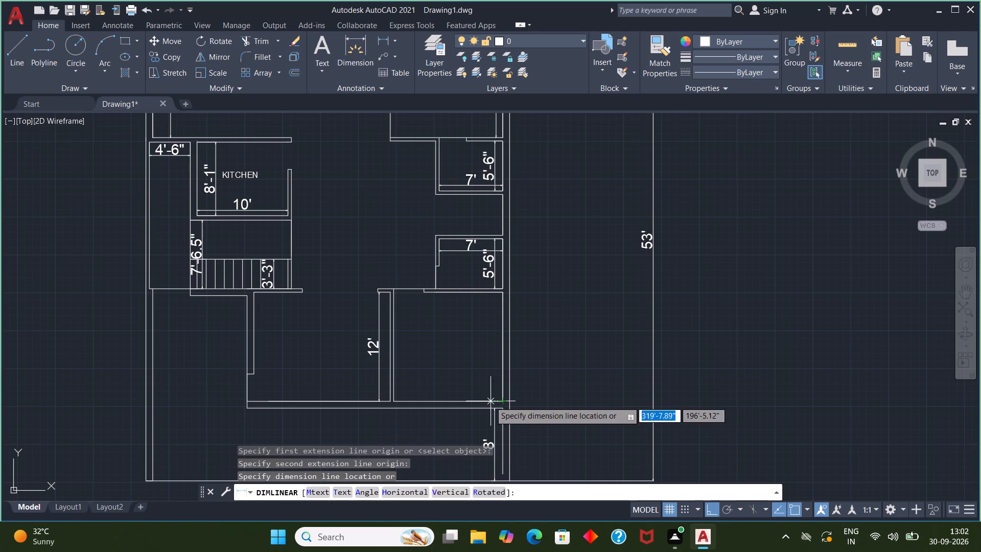
click(495, 401)
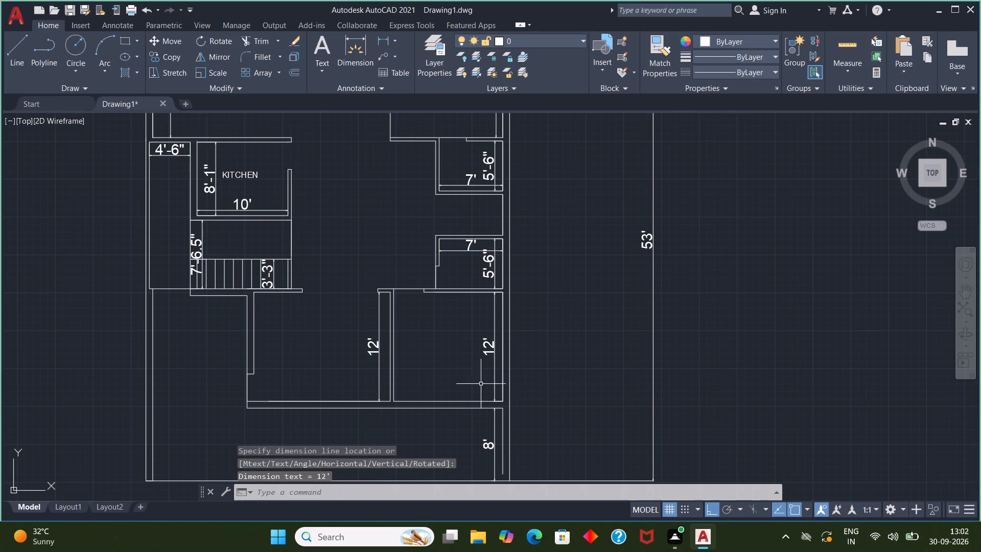
Add a horizontal linear dimension of the southeastern room's inner width, placed just below its north wall.
click(381, 37)
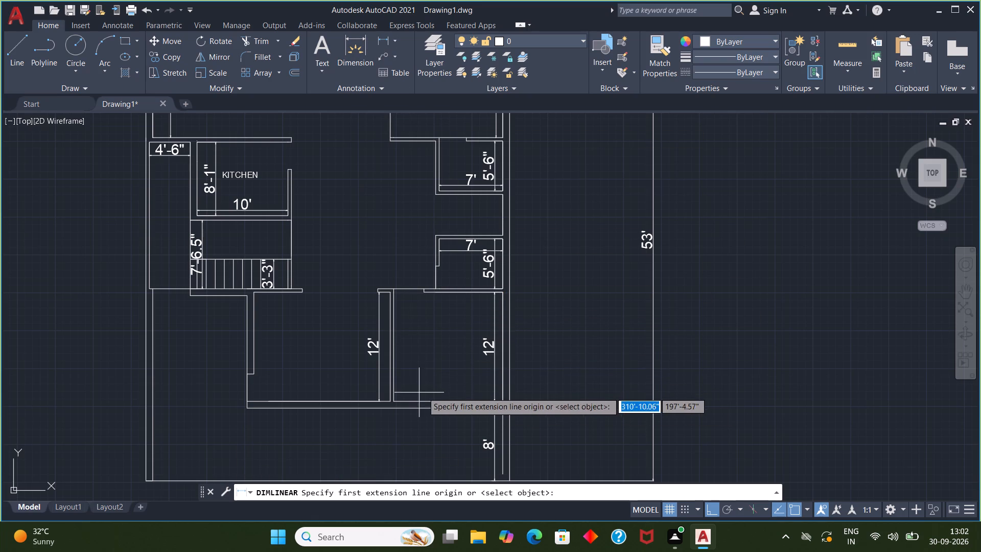
click(393, 400)
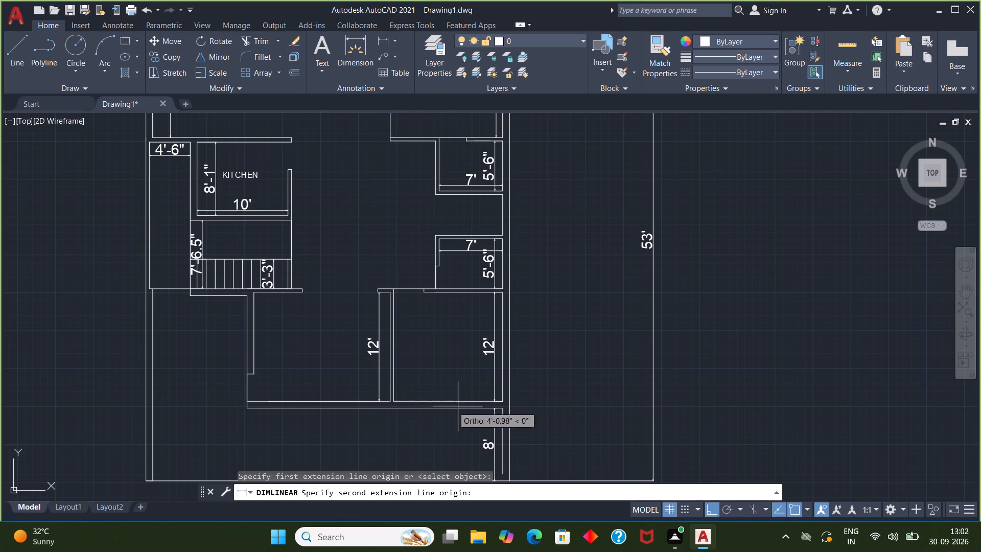
click(504, 401)
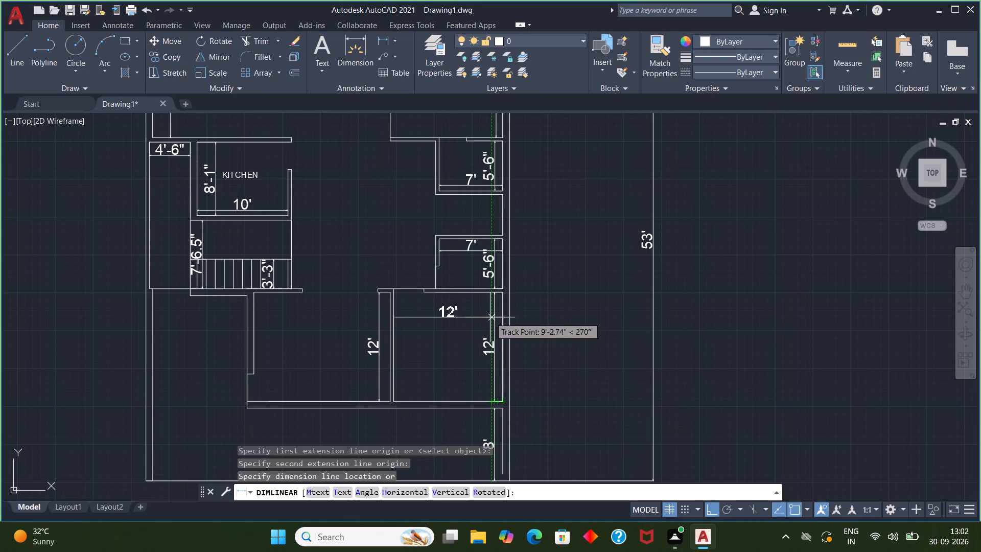
click(487, 304)
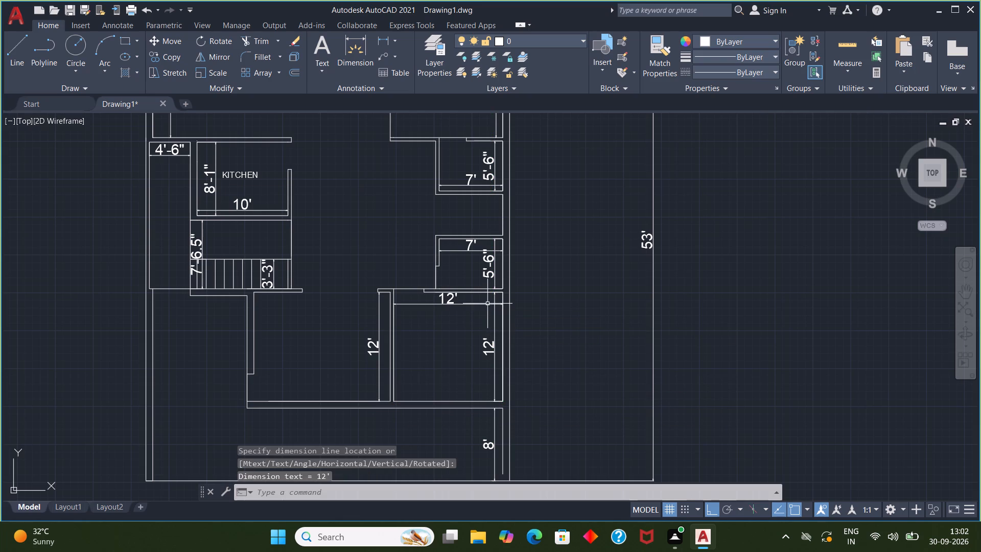
key(Escape)
Add the multiline text label GUEST ROOM inside the southeastern room, breaking onto two lines.
scroll(518, 333, down, 1)
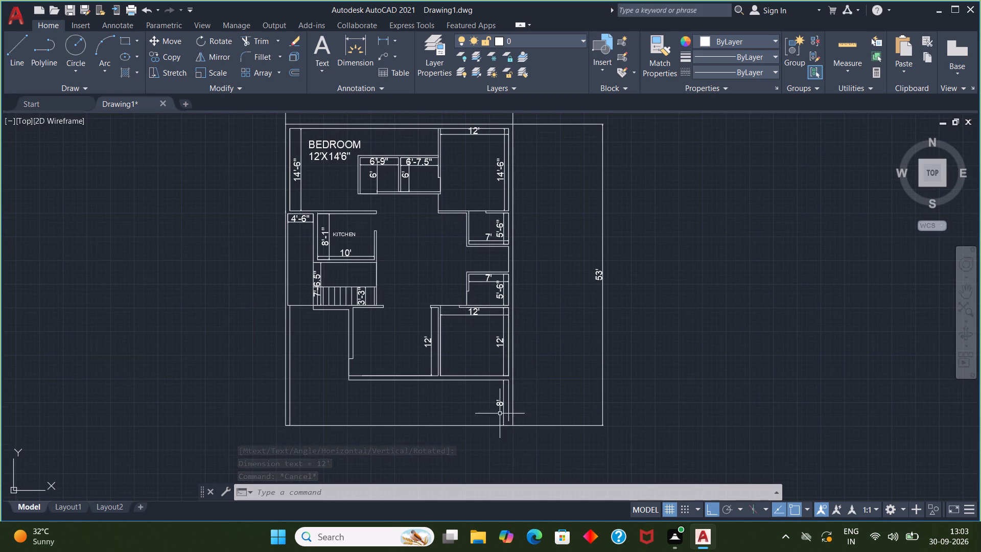
middle_drag(489, 381, 507, 316)
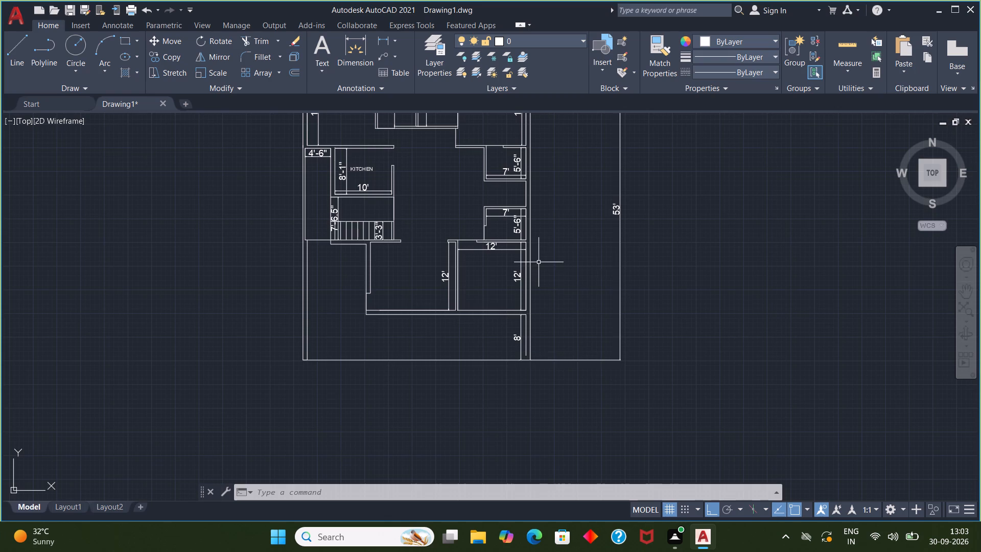
middle_drag(539, 261, 538, 288)
scroll(469, 367, up, 2)
key(Escape)
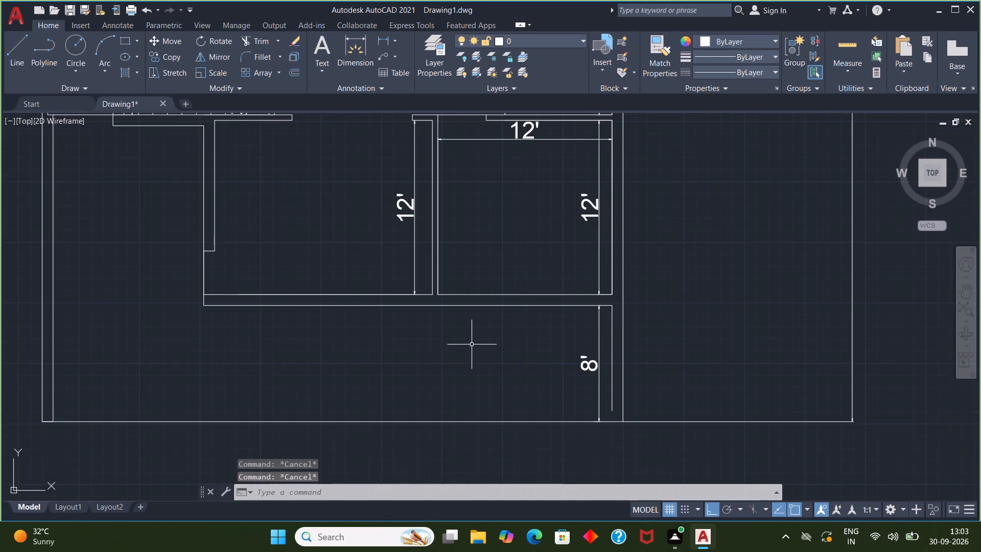
middle_drag(501, 315, 453, 388)
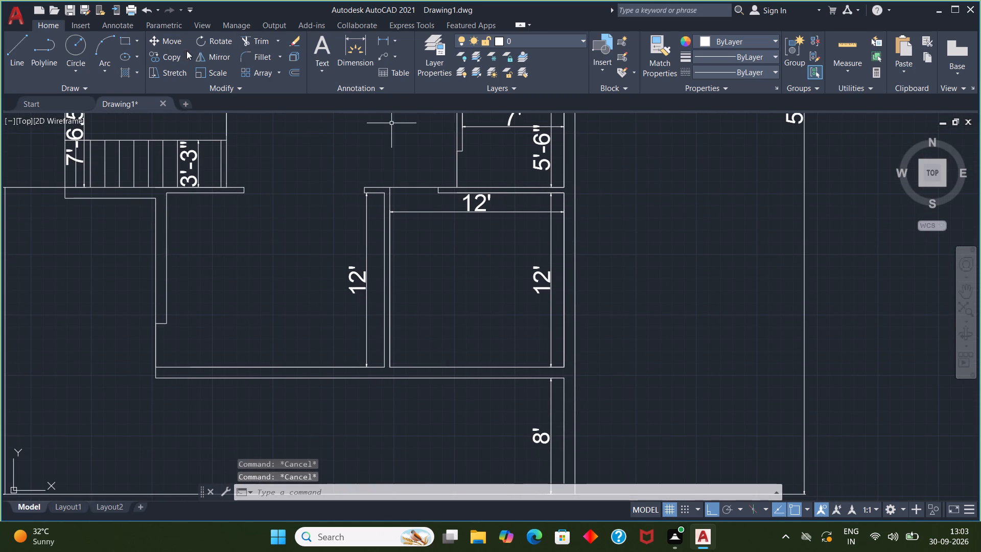
click(326, 51)
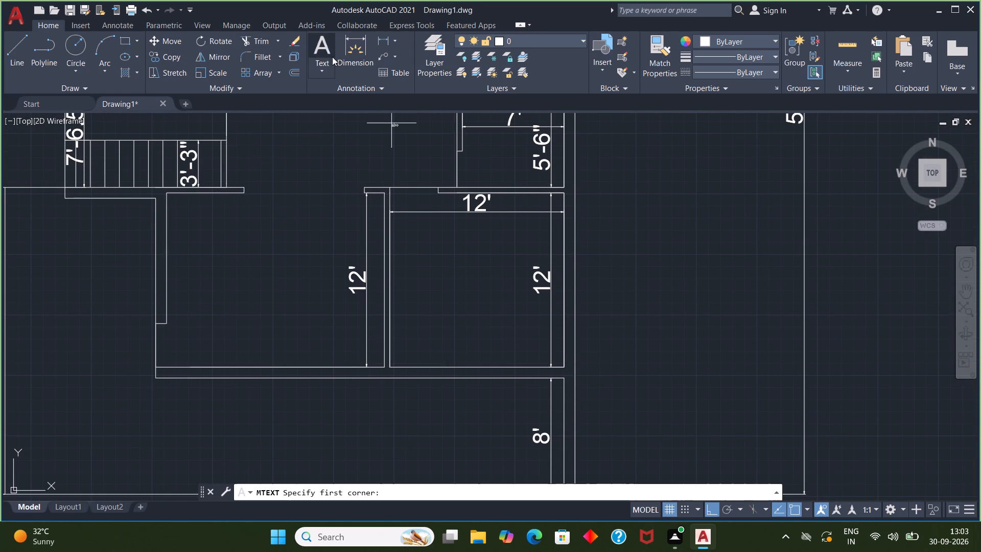
click(429, 267)
click(432, 266)
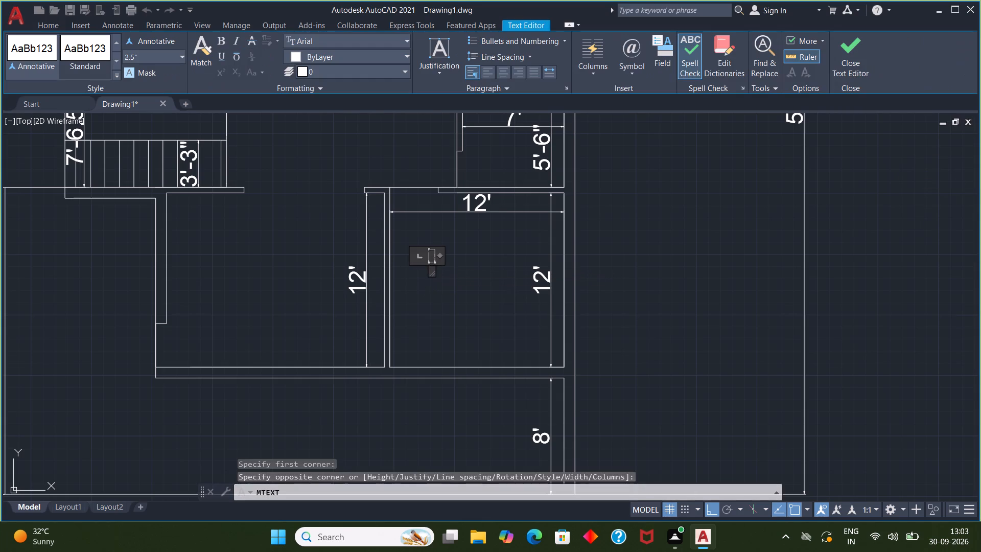
key(g)
key(u)
text(EST)
key(space)
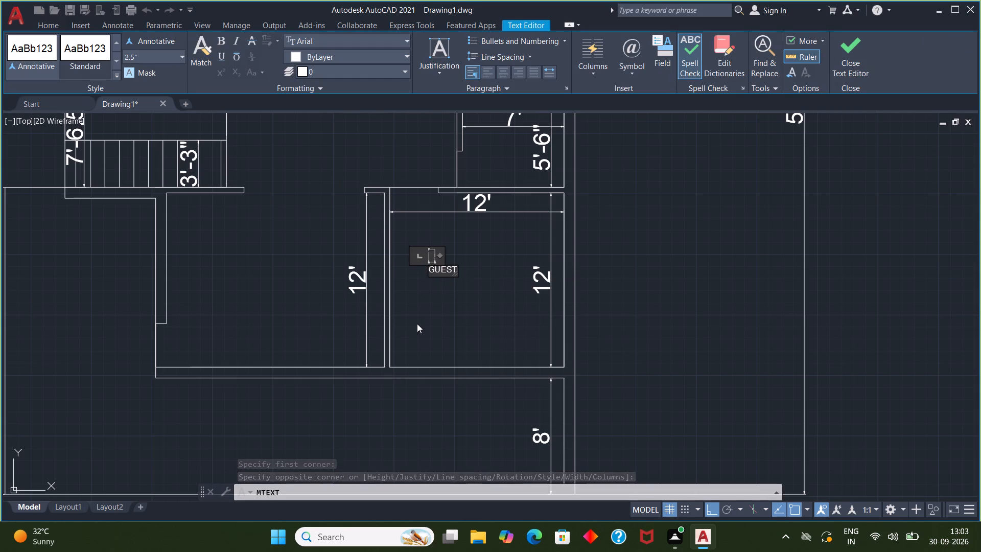
key(r)
text(OO)
key(m)
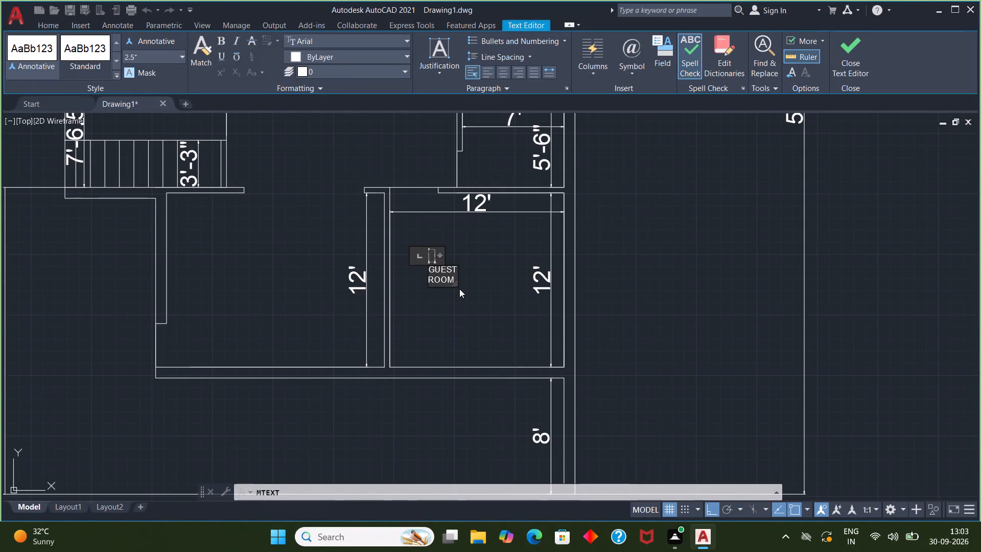
key(BackSpace)
key(BackSpace)
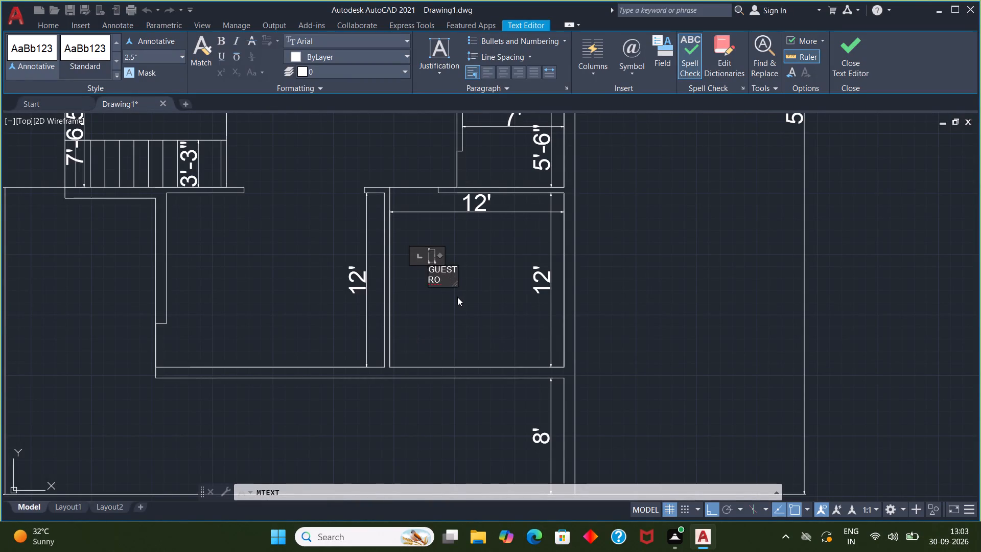
key(BackSpace)
key(BackSpace)
key(space)
scroll(459, 295, up, 2)
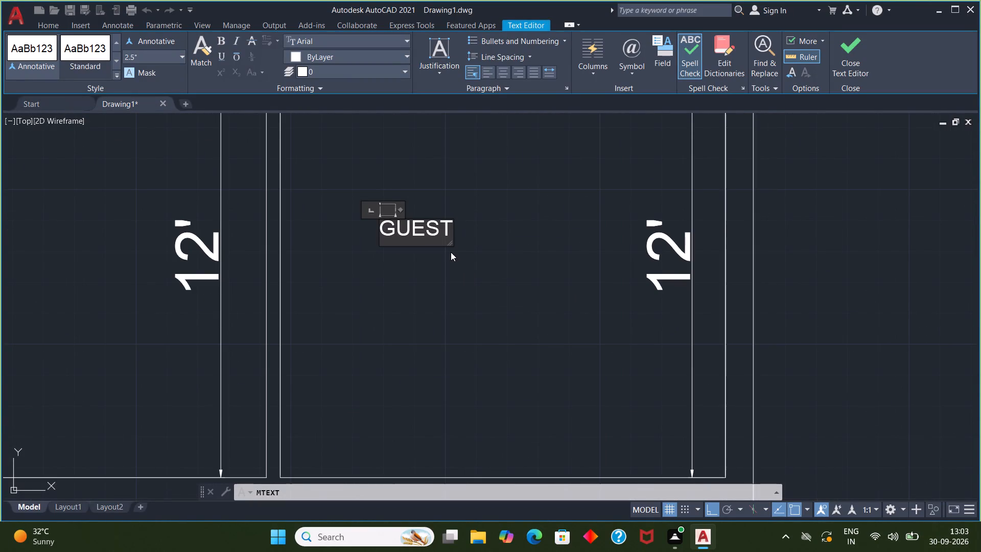
key(r)
key(BackSpace)
key(BackSpace)
key(BackSpace)
key(BackSpace)
key(BackSpace)
key(BackSpace)
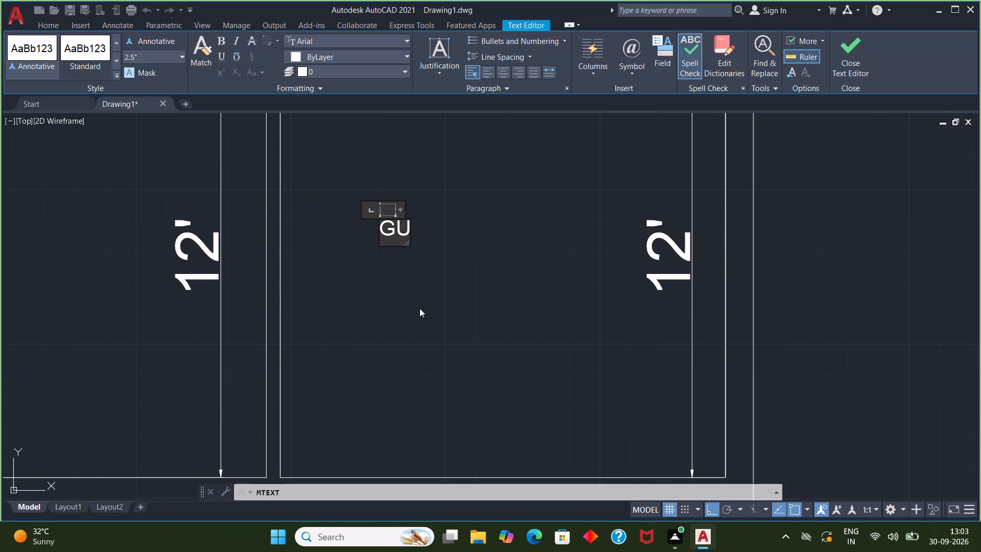
key(u)
key(BackSpace)
key(e)
key(s)
key(t)
key(space)
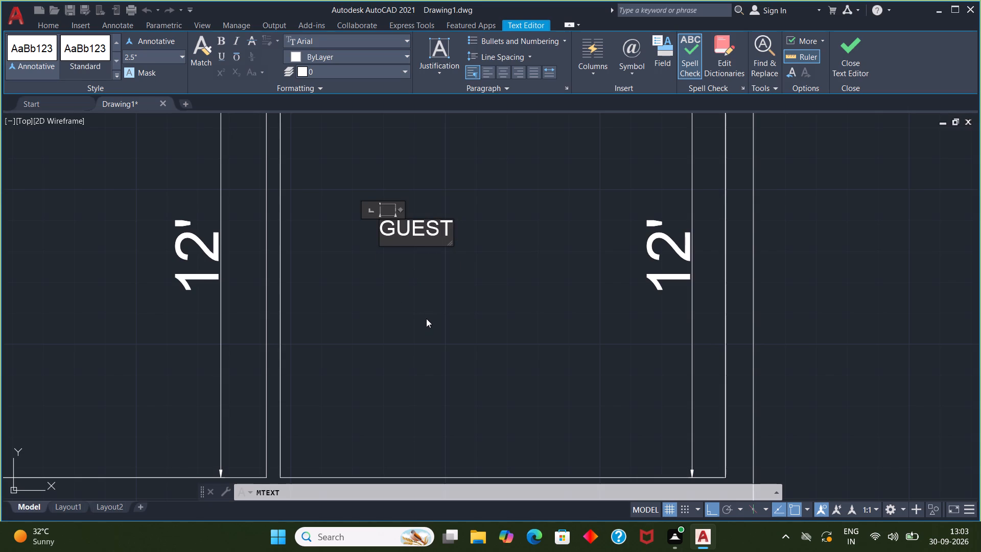
key(r)
key(o)
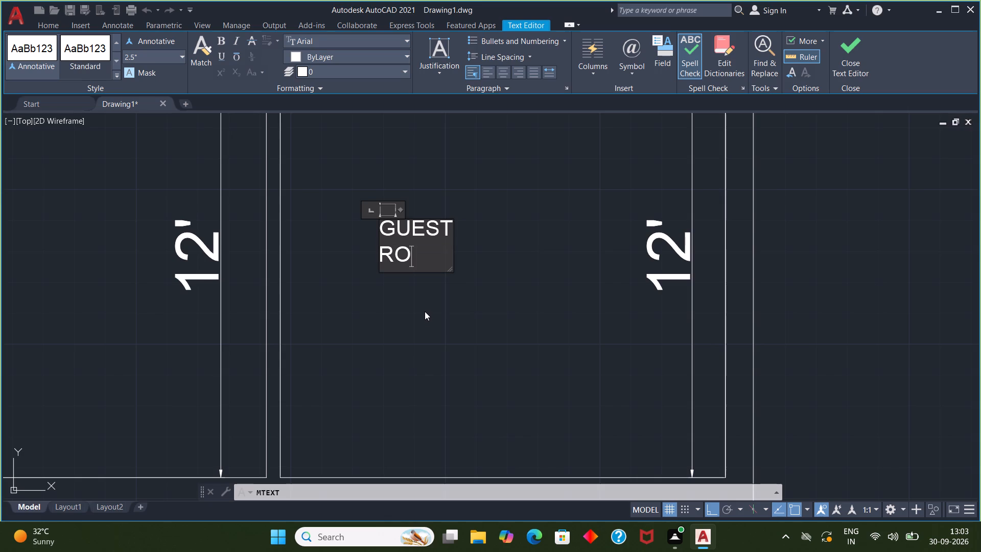
text(OM)
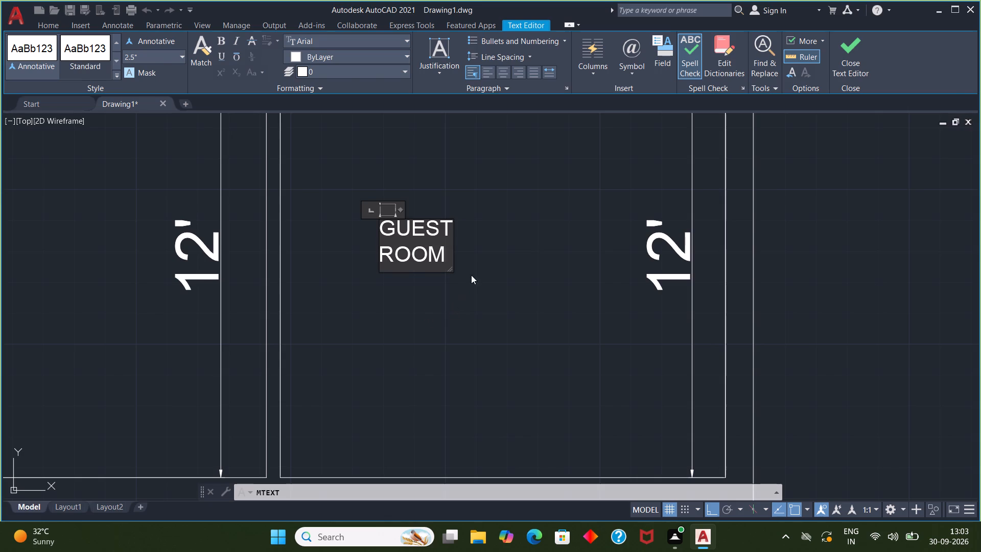
click(472, 272)
Scale the GUEST ROOM label up to about twice its size.
click(401, 233)
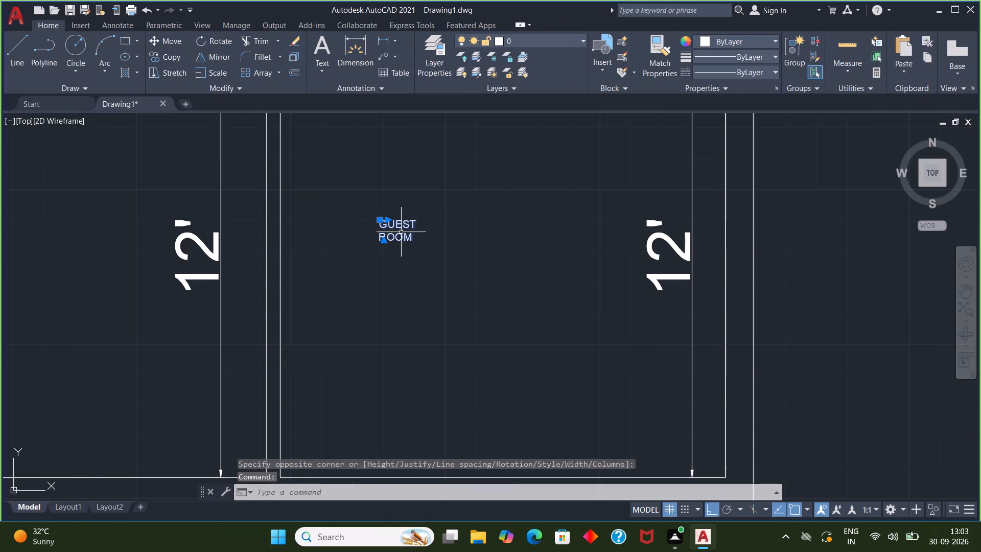
text(SC)
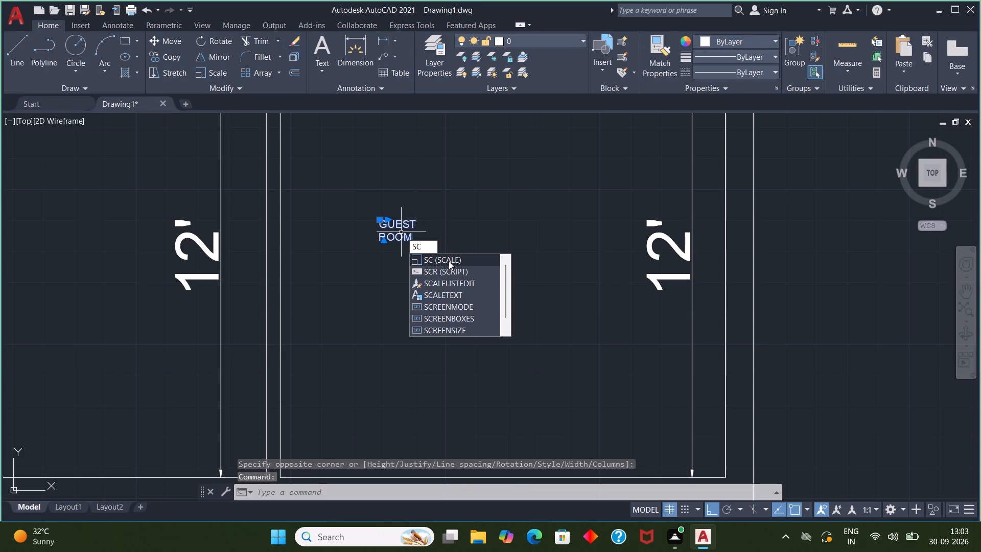
click(449, 260)
drag(413, 242, 419, 243)
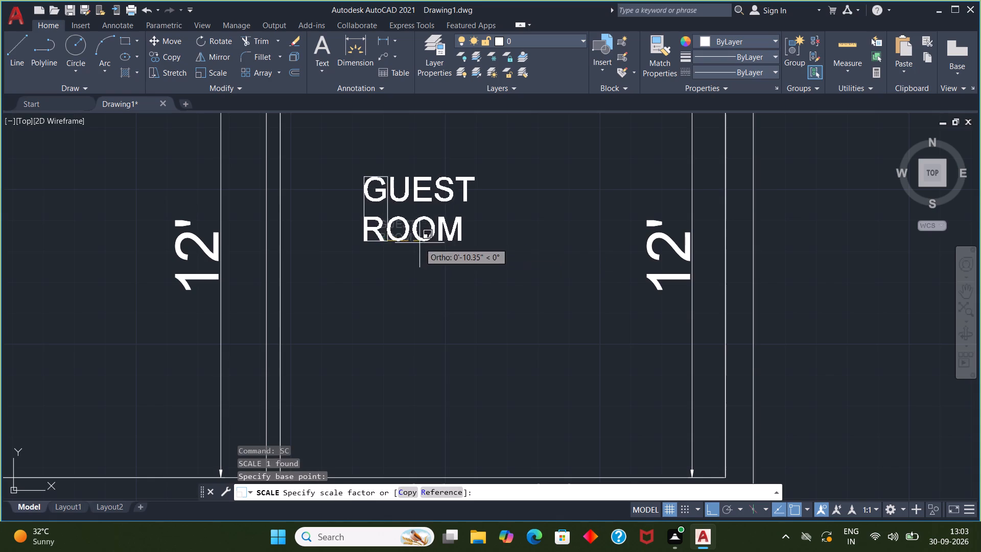
drag(401, 226, 448, 264)
click(431, 232)
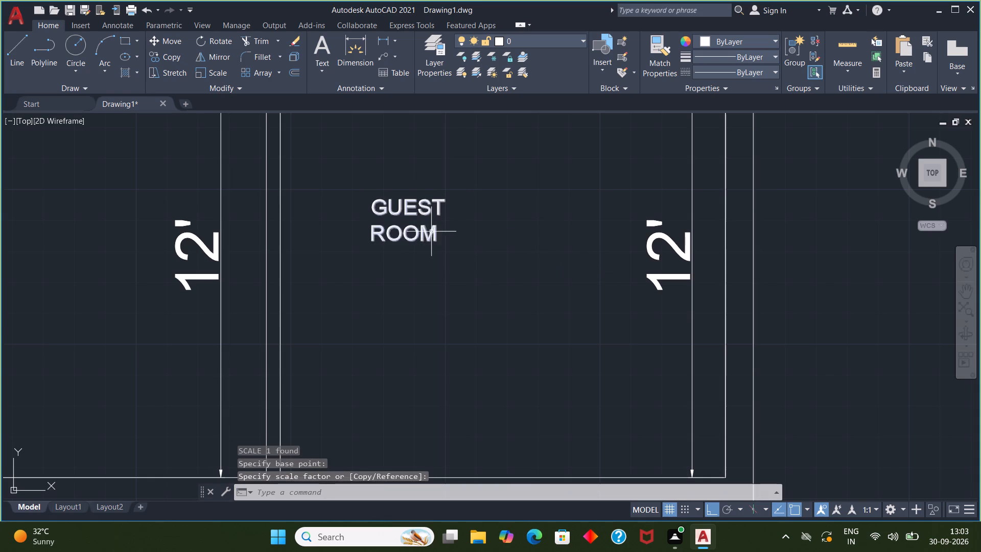
Move the GUEST ROOM label slightly southeast within the room.
drag(435, 241, 452, 257)
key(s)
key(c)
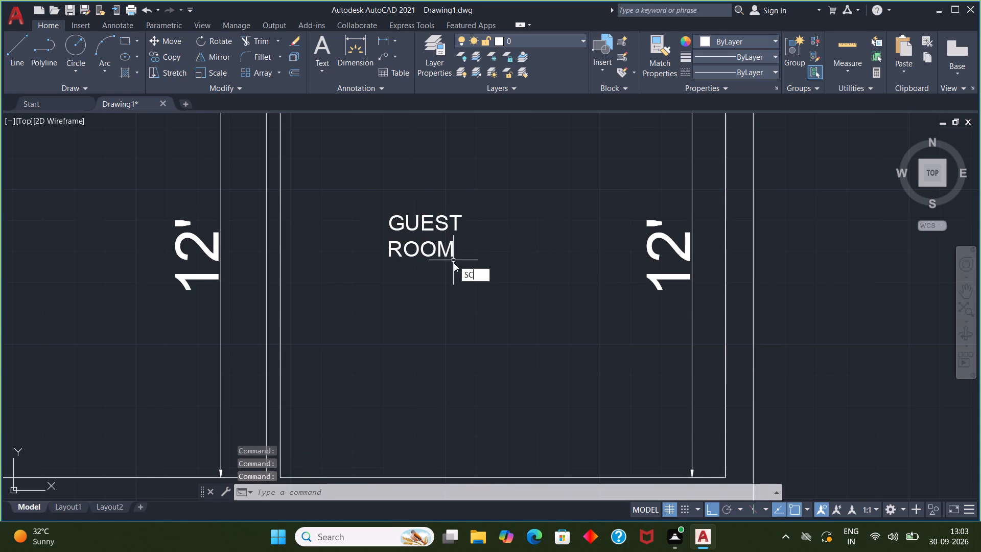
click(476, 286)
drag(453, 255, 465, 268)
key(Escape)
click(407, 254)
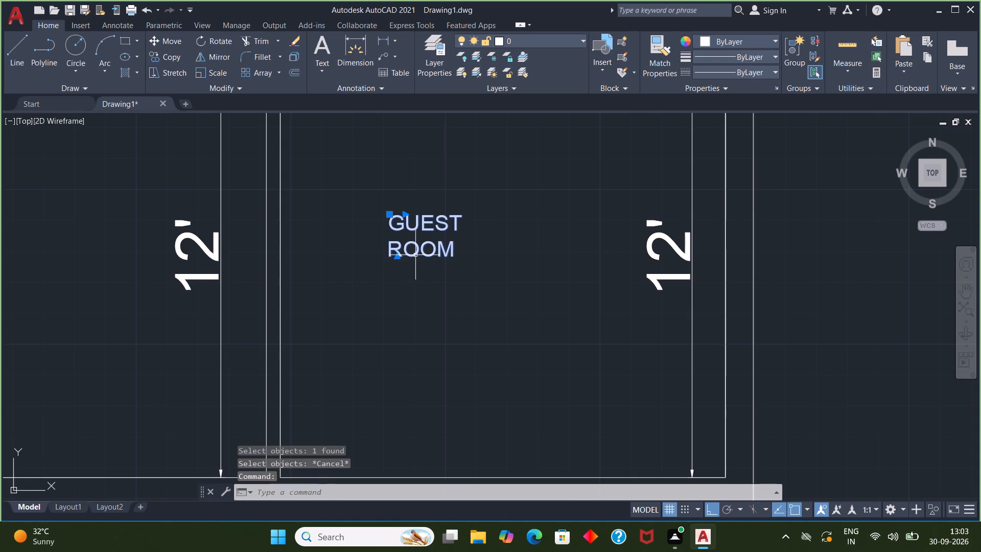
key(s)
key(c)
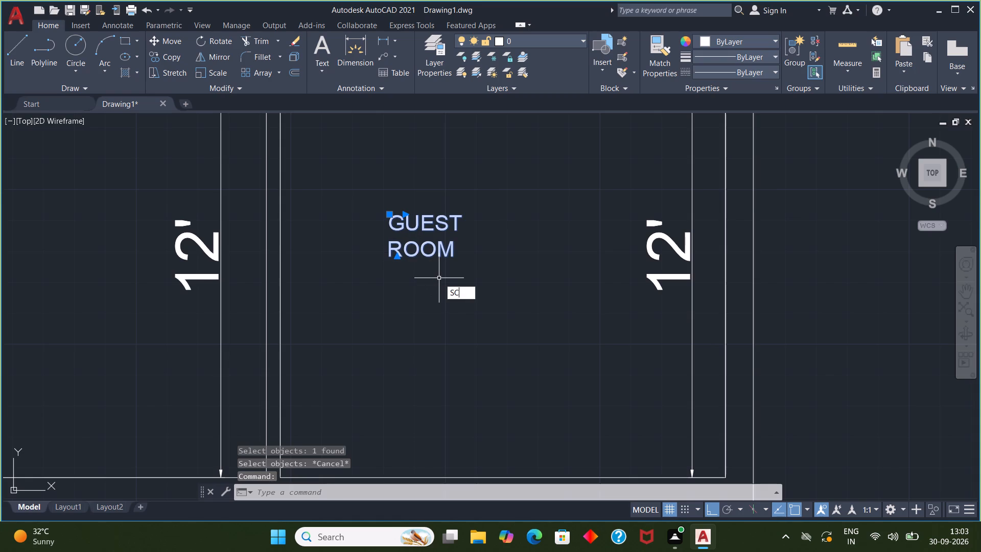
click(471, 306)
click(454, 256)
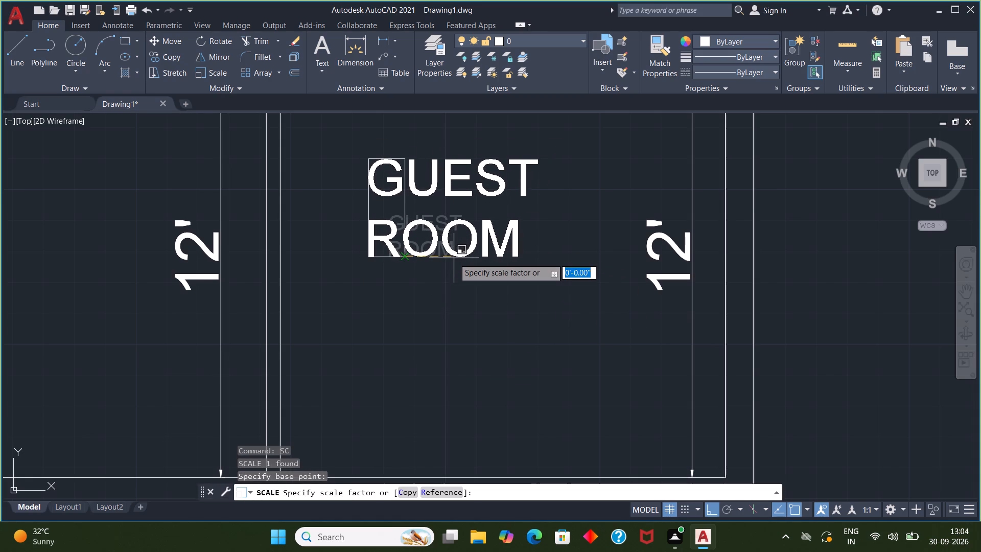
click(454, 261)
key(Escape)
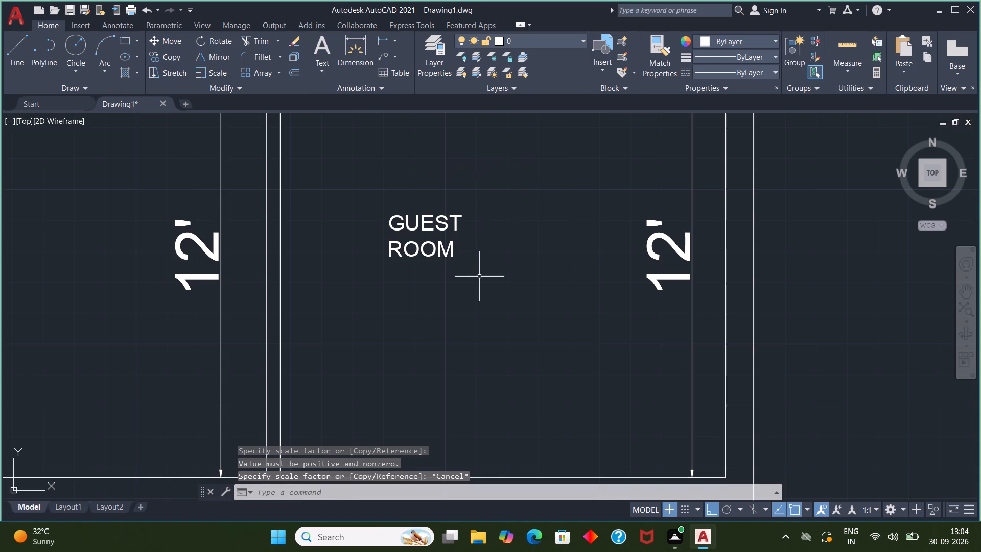
Delete the two-line GUEST ROOM label from the southeastern room.
middle_drag(460, 259, 478, 306)
scroll(478, 303, down, 3)
middle_drag(494, 345, 489, 338)
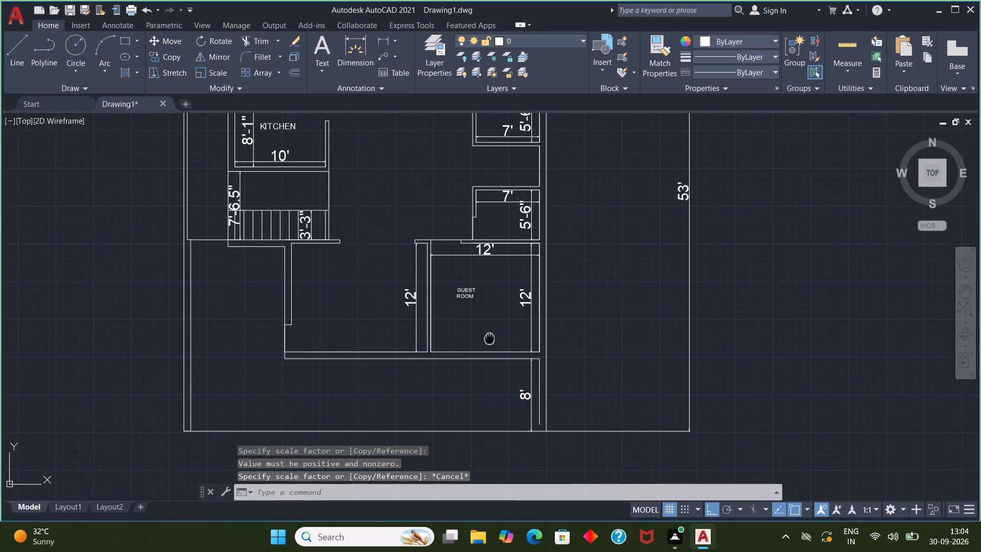
middle_drag(489, 338, 467, 359)
scroll(457, 336, up, 2)
middle_drag(456, 332, 443, 343)
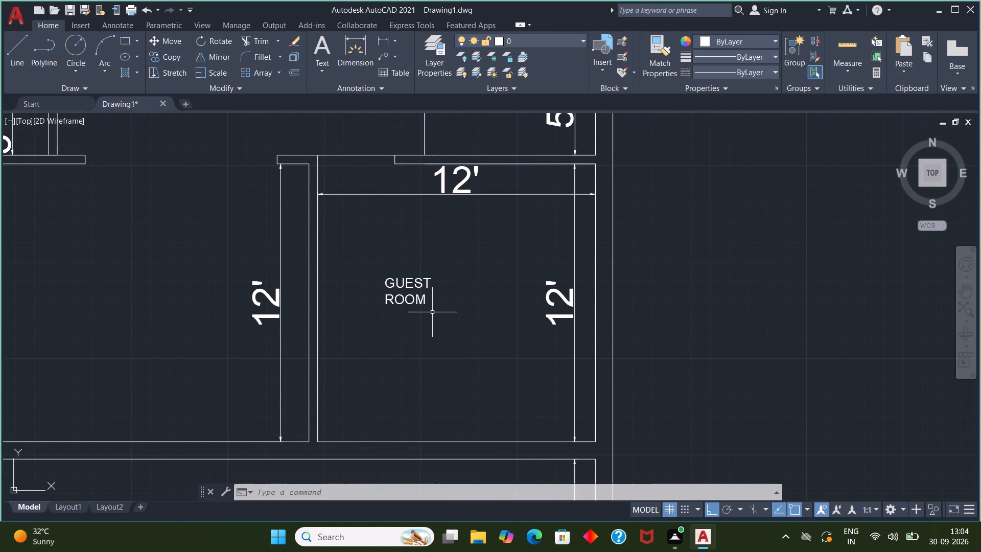
middle_drag(432, 311, 432, 342)
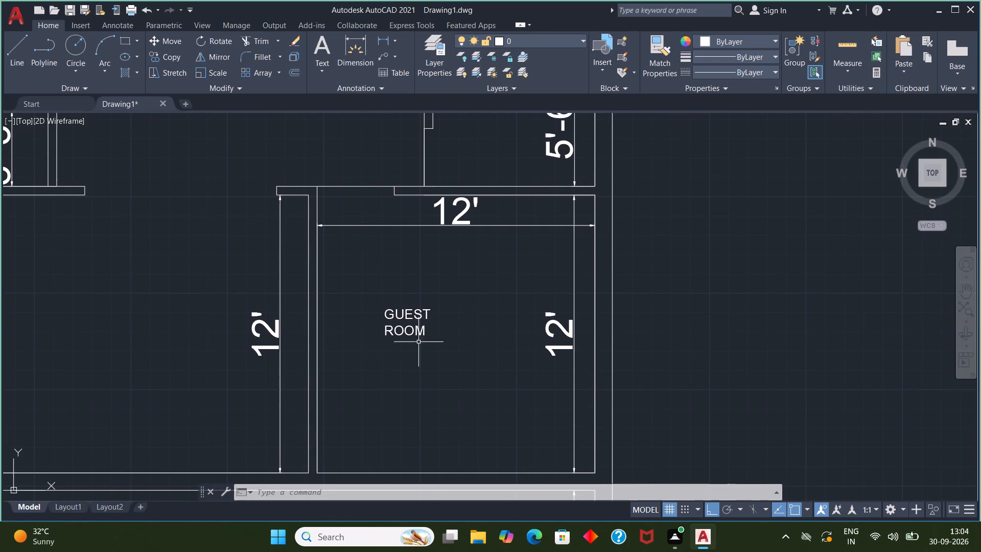
click(417, 320)
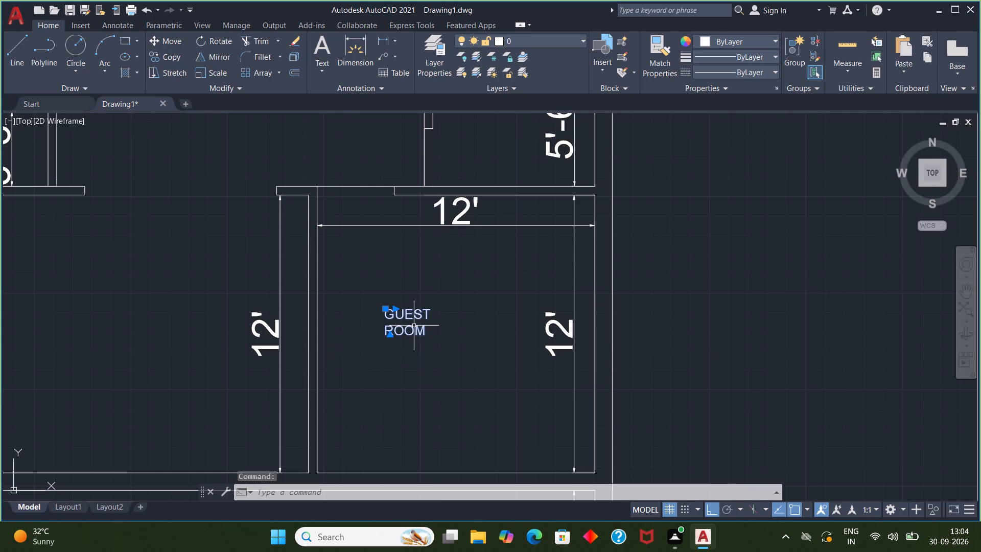
key(Delete)
Add the multiline text label GUESTROOM on a single line inside the southeastern room.
click(322, 54)
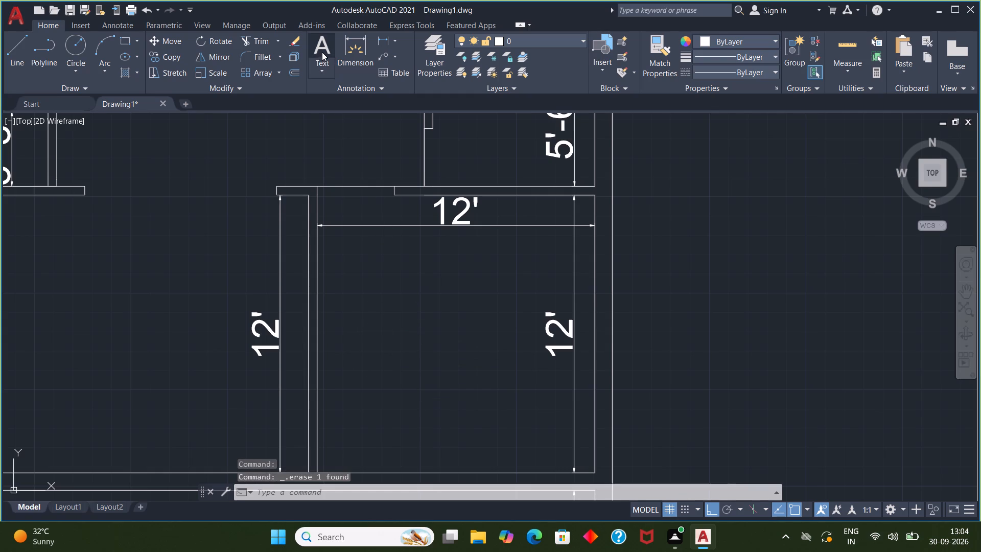
click(384, 317)
click(384, 317)
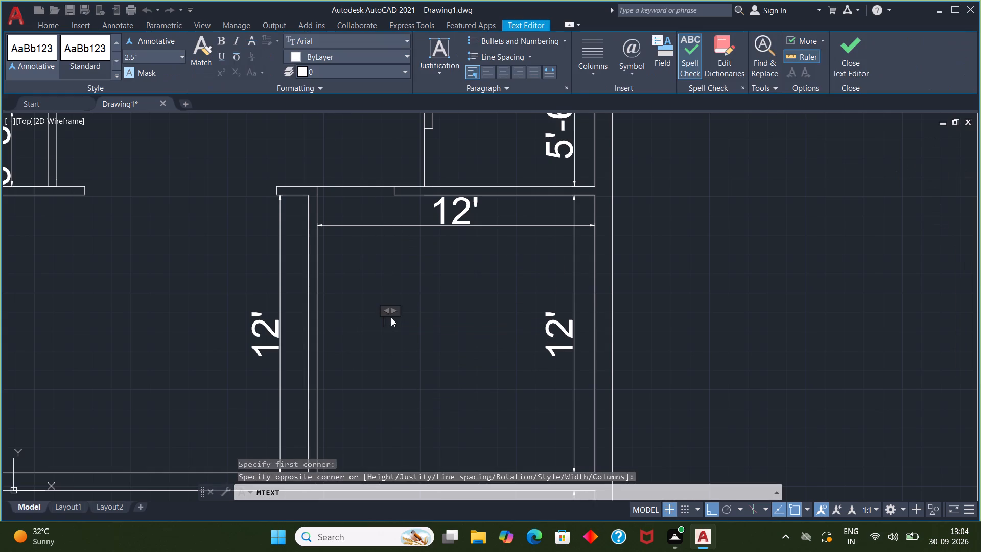
scroll(391, 315, up, 3)
key(g)
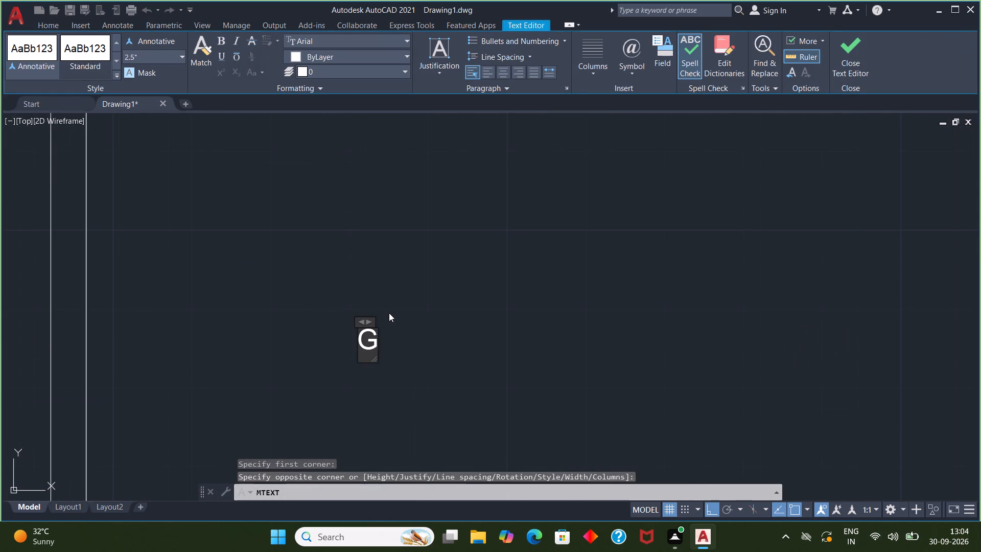
key(u)
key(e)
key(s)
key(t)
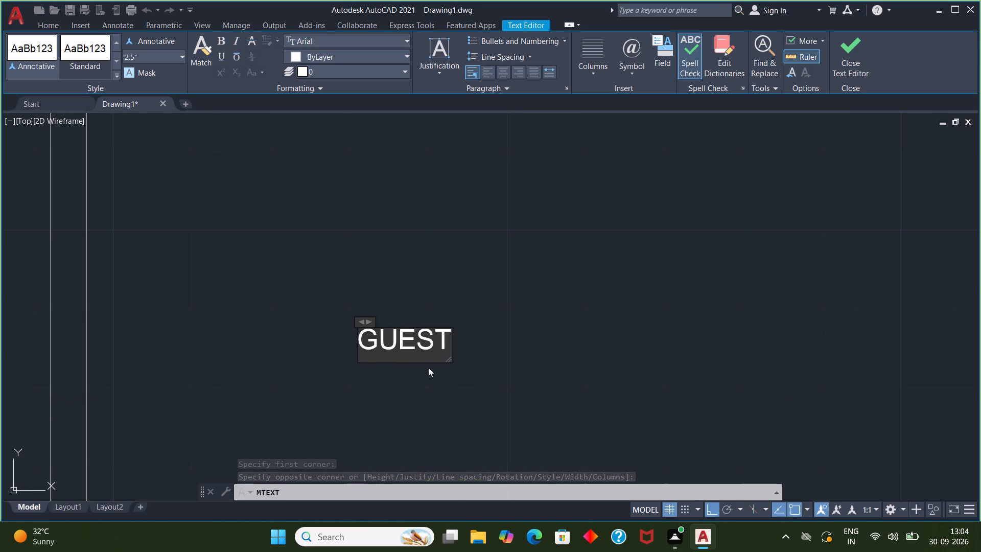
key(r)
key(o)
text(OM)
click(564, 350)
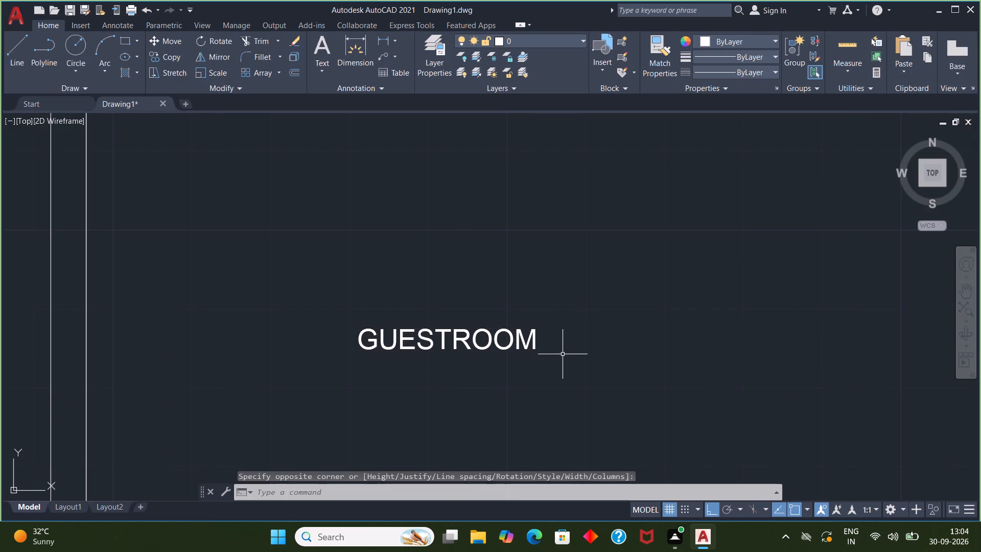
Scale the GUESTROOM label up to about 2.8 times its size, using its lower-right end as base point.
scroll(560, 355, down, 2)
click(520, 351)
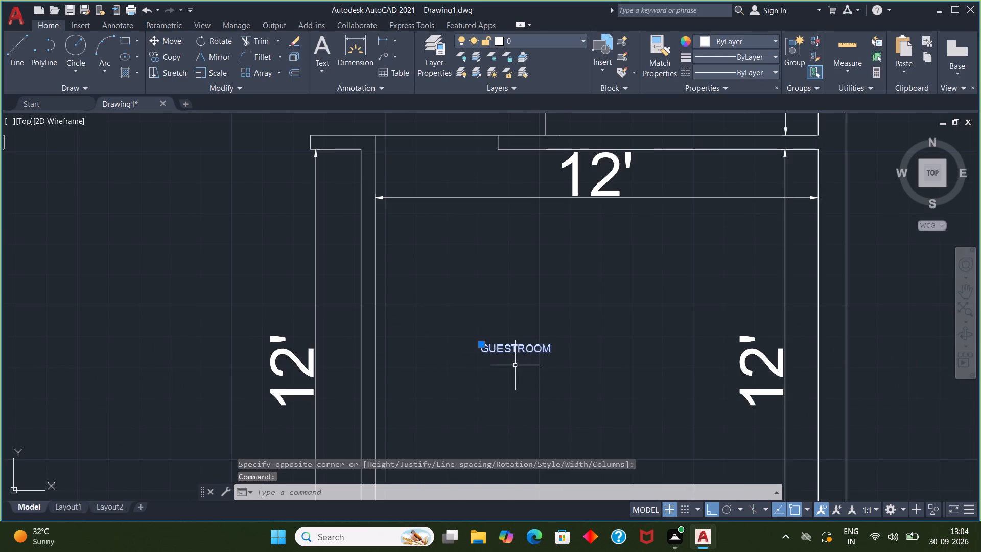
key(s)
key(c)
click(542, 400)
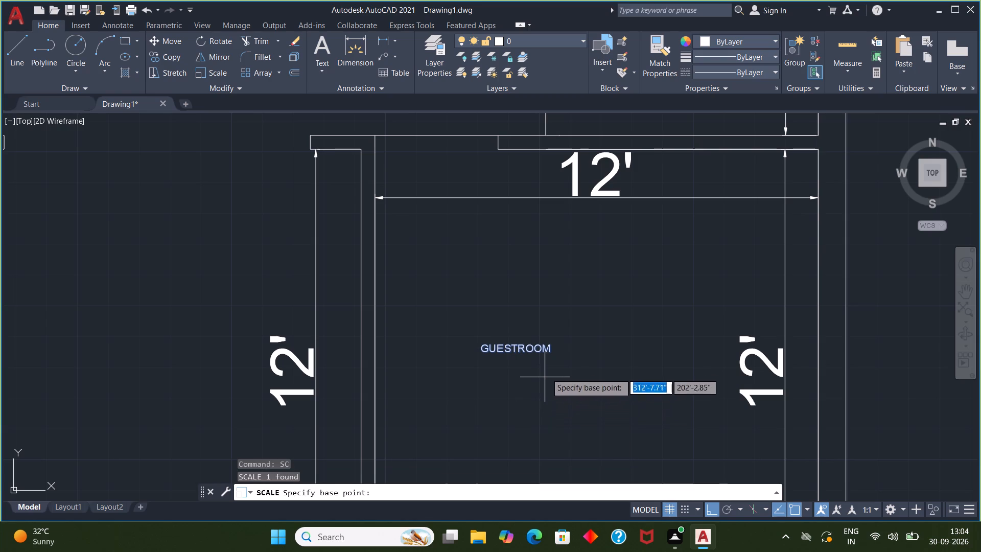
drag(551, 356, 610, 391)
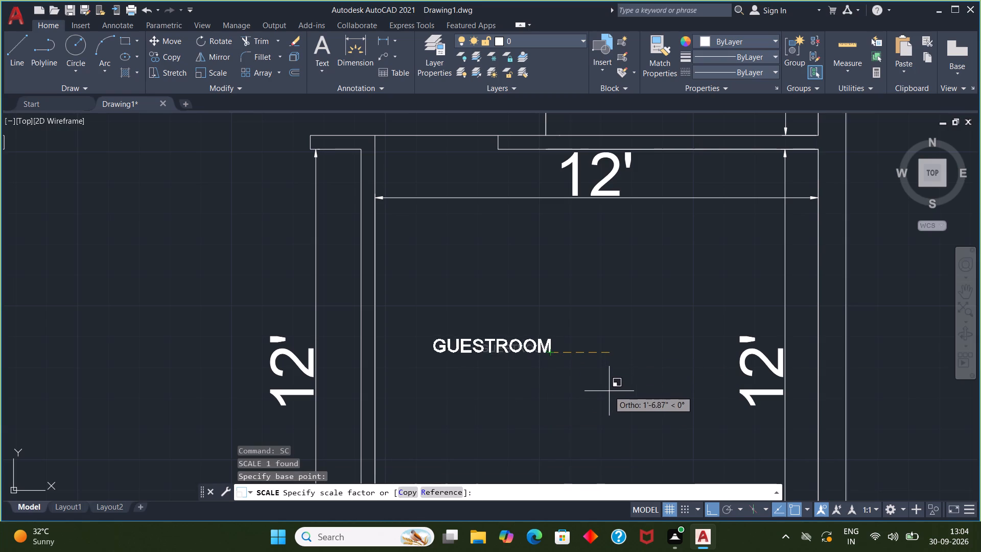
drag(610, 391, 626, 399)
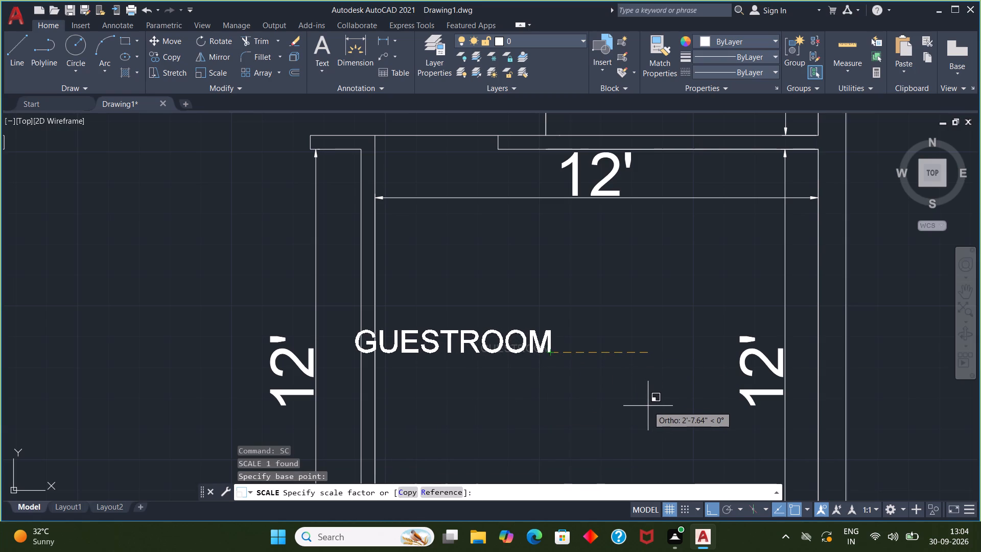
click(648, 406)
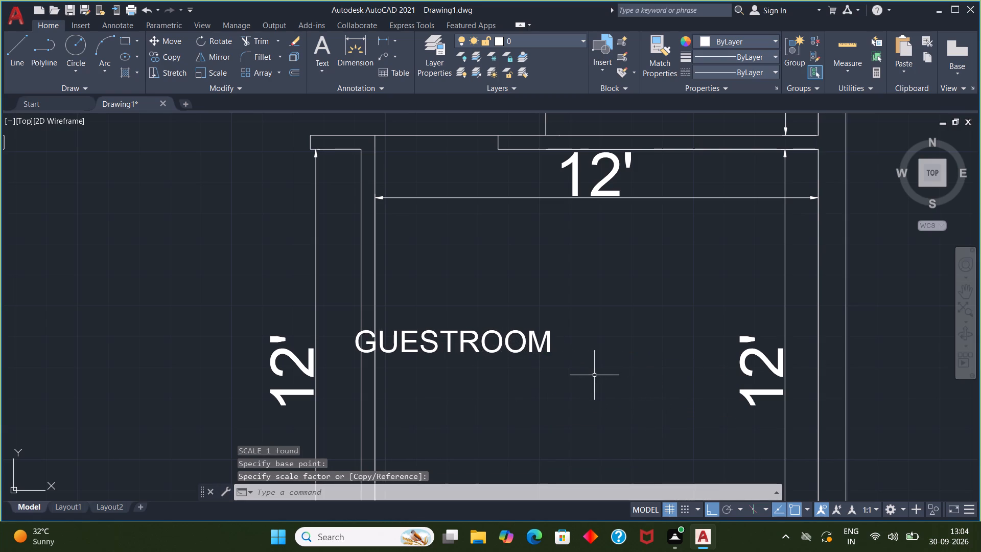
key(Escape)
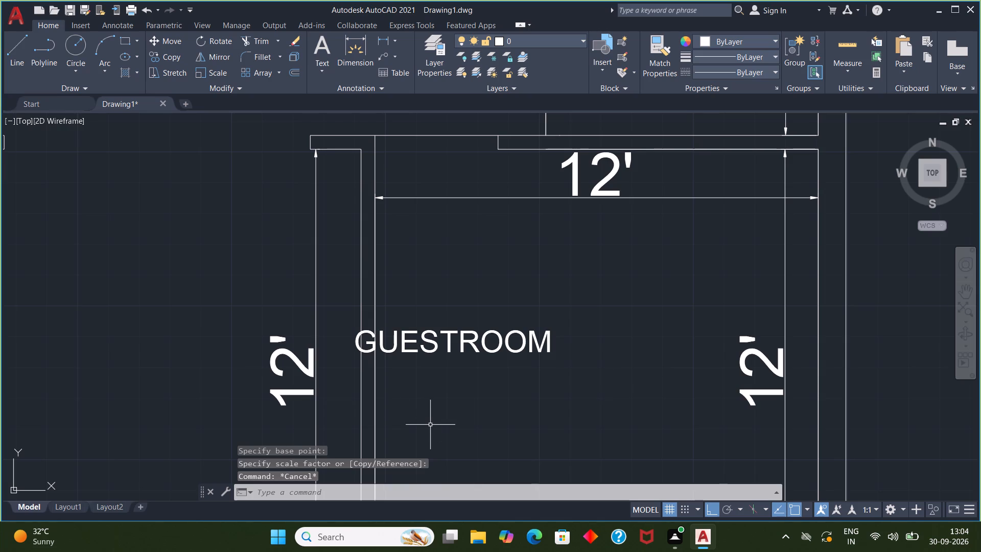
Scale the GUESTROOM label up again to about 1.4 times its size from its lower-right end.
click(456, 336)
click(456, 346)
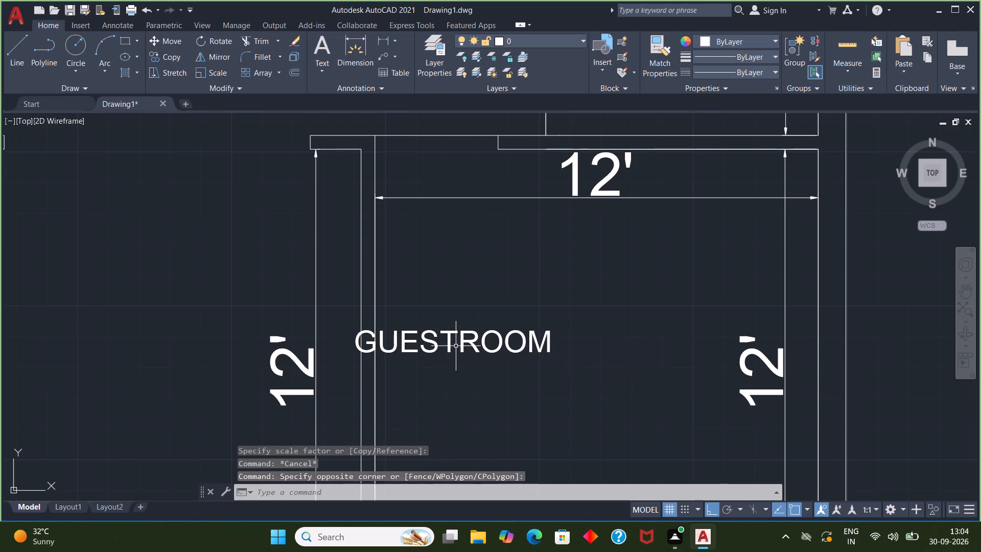
click(442, 346)
click(430, 347)
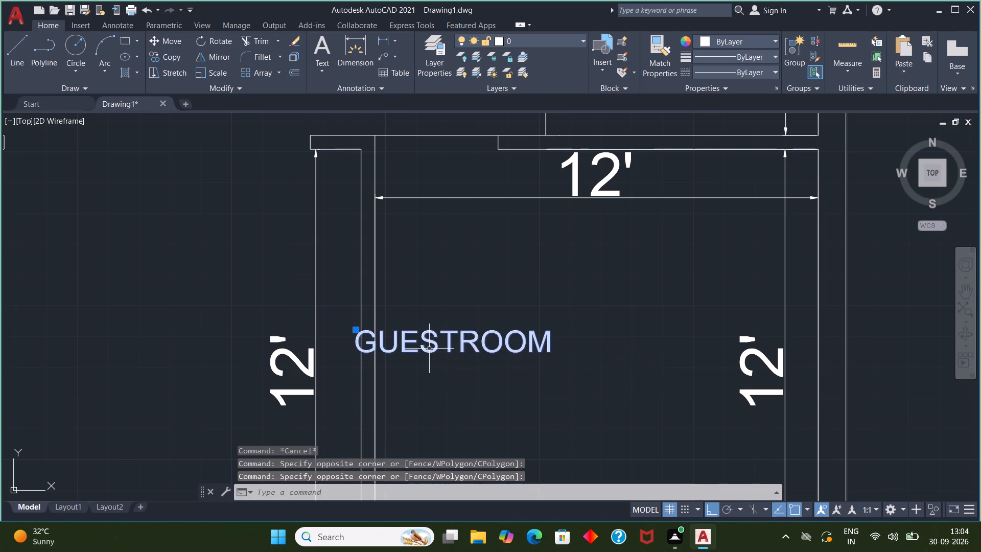
key(s)
key(c)
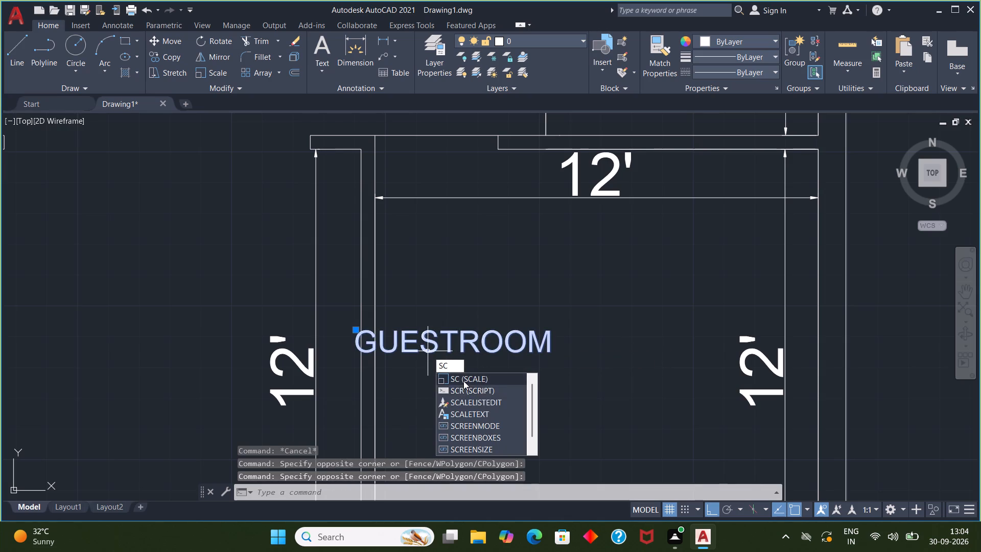
click(463, 380)
drag(550, 354, 557, 362)
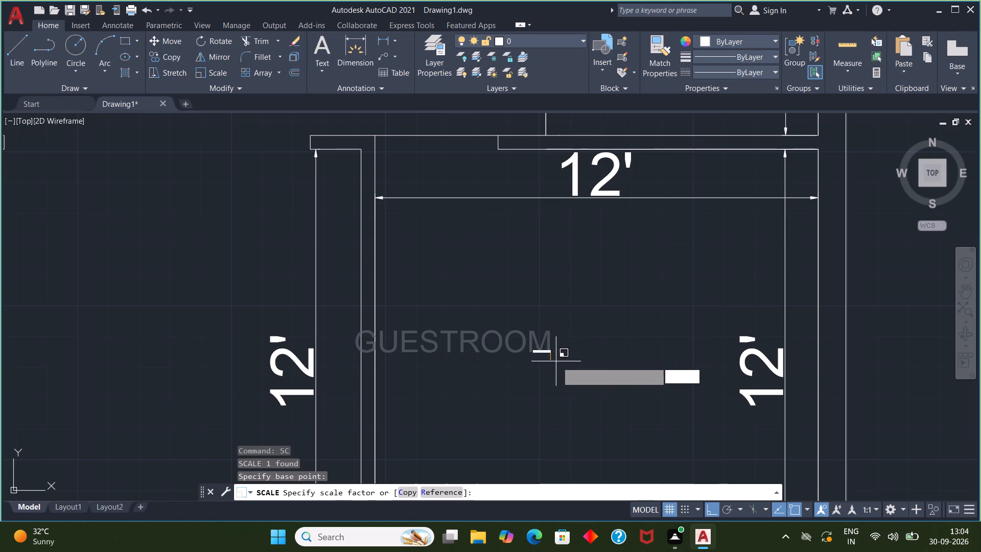
drag(557, 362, 664, 426)
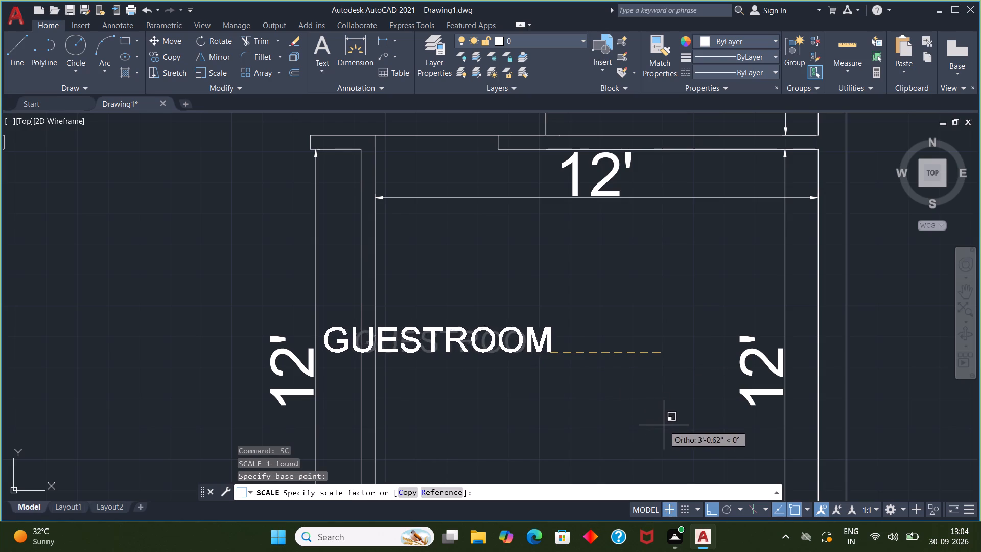
drag(664, 426, 688, 434)
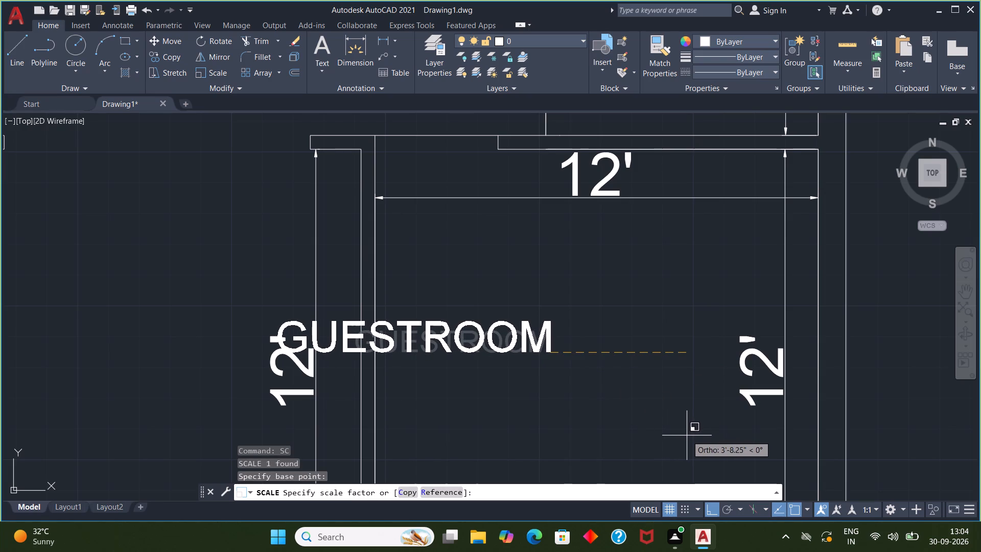
click(686, 432)
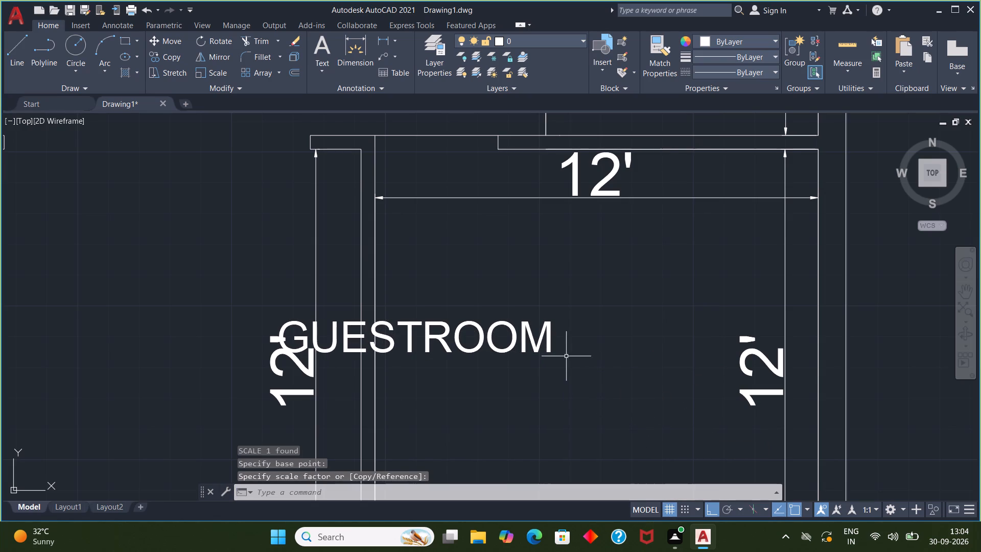
key(Escape)
Move the GUESTROOM label about 4' east so it sits between the southeastern room's side walls.
click(528, 332)
key(m)
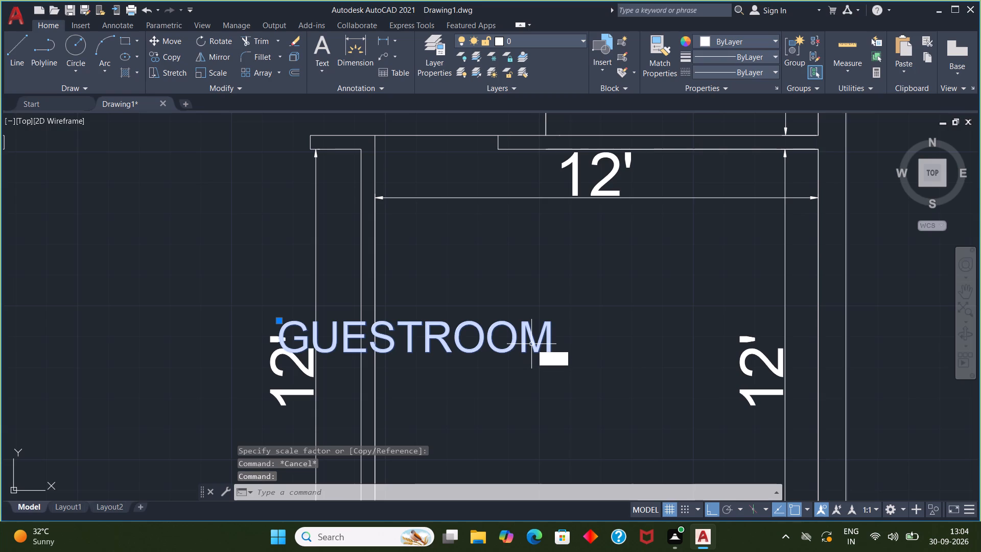
click(566, 373)
drag(548, 351, 558, 350)
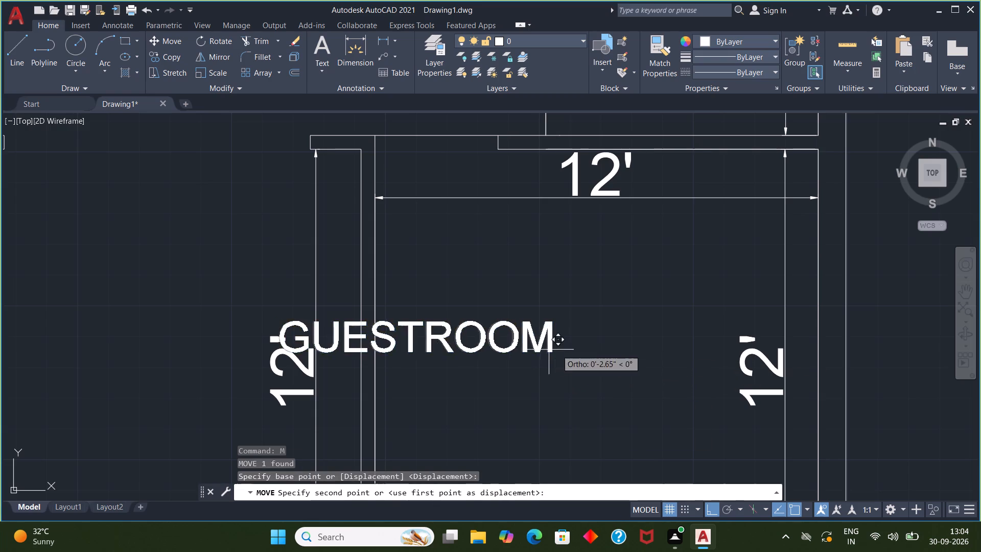
drag(558, 350, 694, 280)
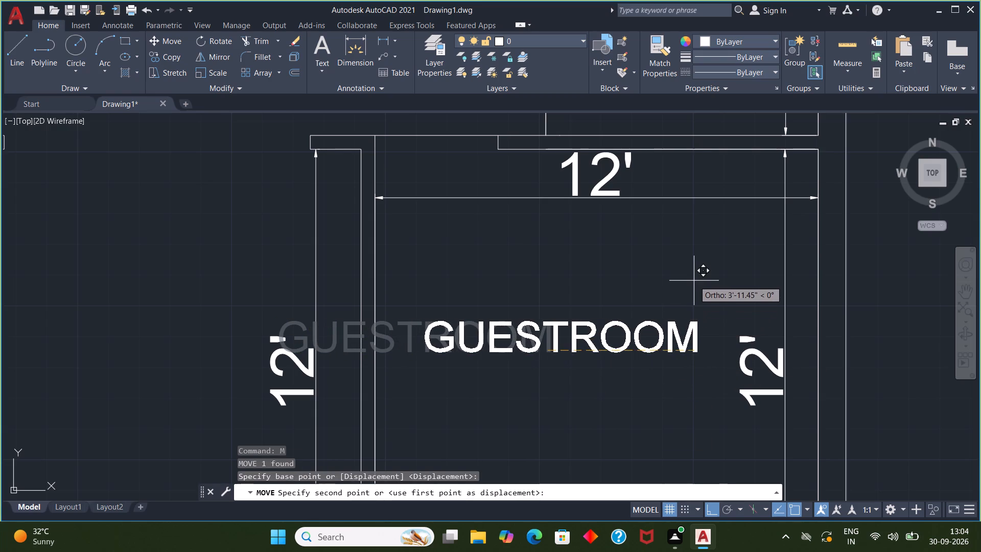
click(694, 281)
key(Escape)
Add a two-line multiline text label reading DRG ROOM and 15'X12' inside the room west of the guestroom.
scroll(591, 387, down, 2)
middle_drag(589, 394, 588, 394)
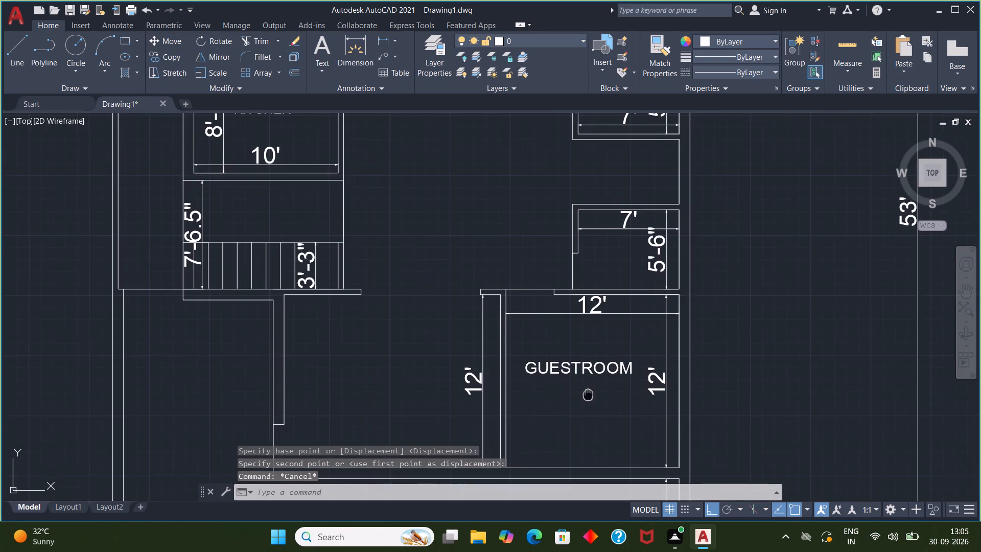
middle_drag(588, 394, 581, 310)
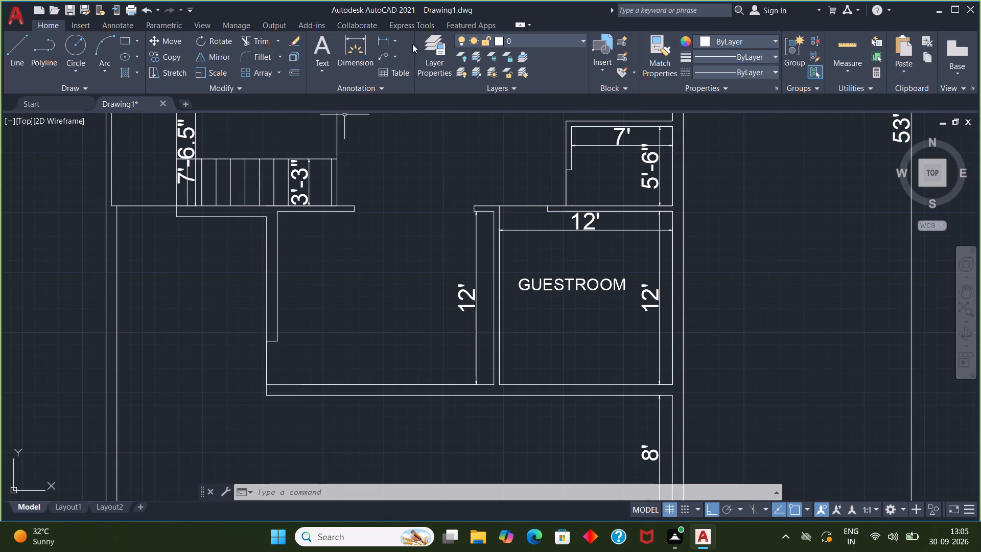
click(315, 42)
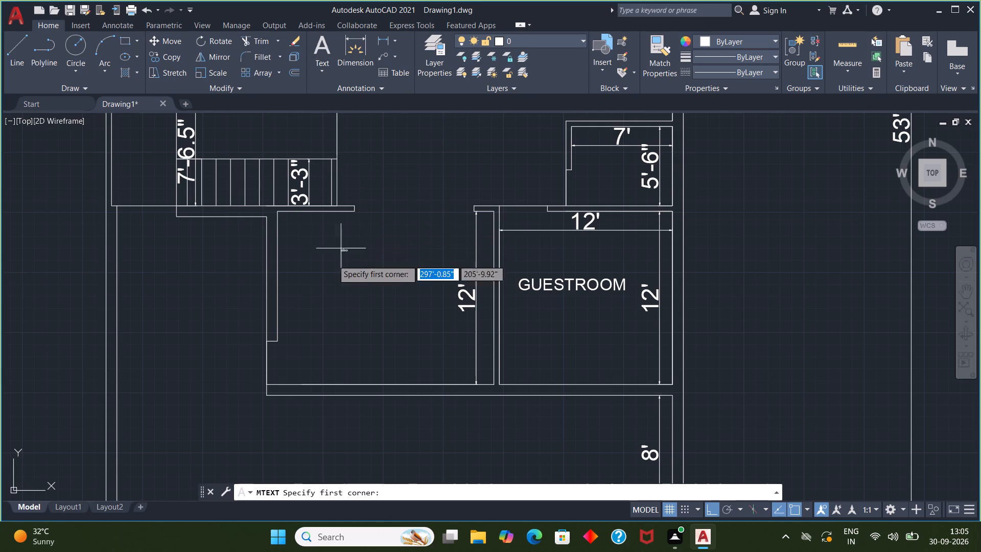
click(320, 273)
click(348, 278)
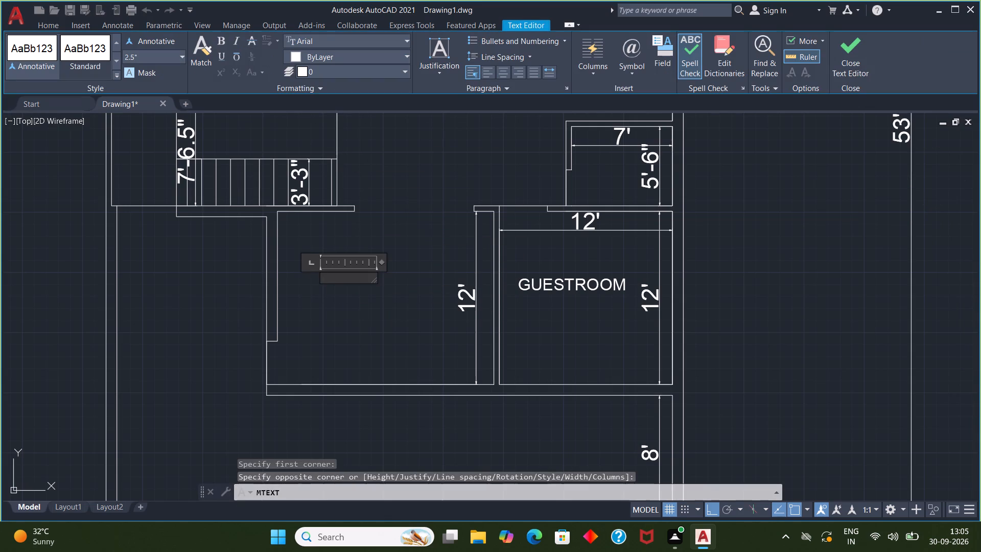
key(d)
key(r)
key(g)
key(space)
key(r)
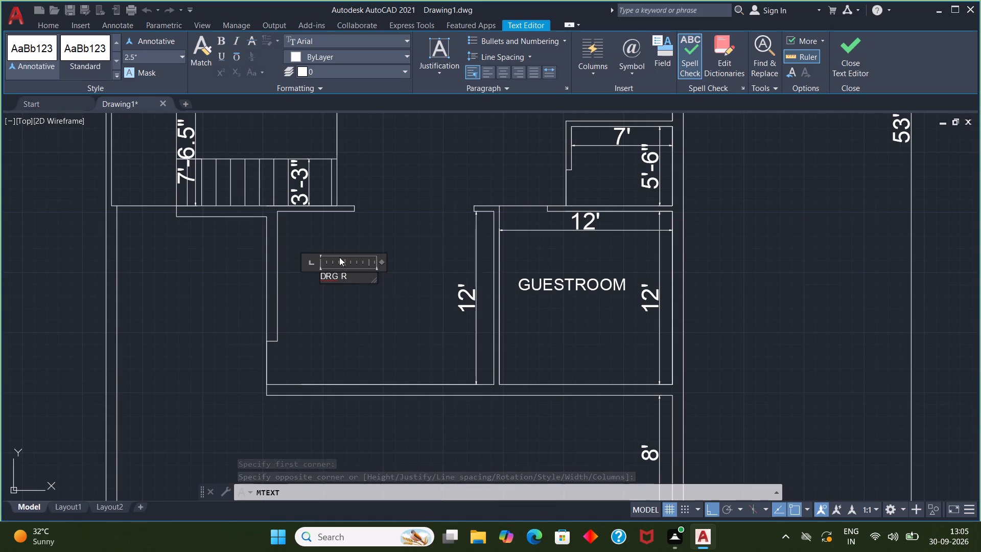
key(o)
key(o)
key(m)
key(Return)
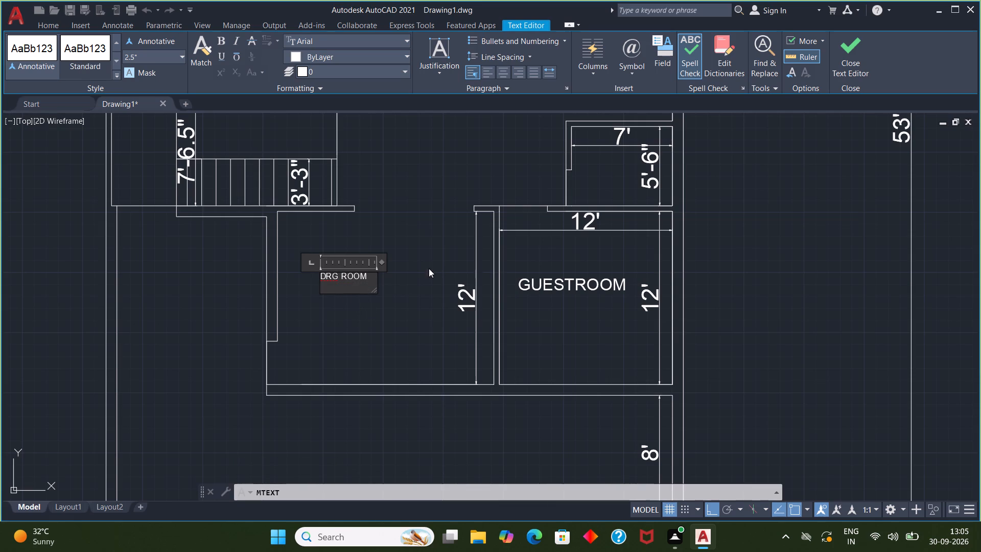
text(15)
key(apostrophe)
key(x)
key(1)
key(2)
key(apostrophe)
click(392, 290)
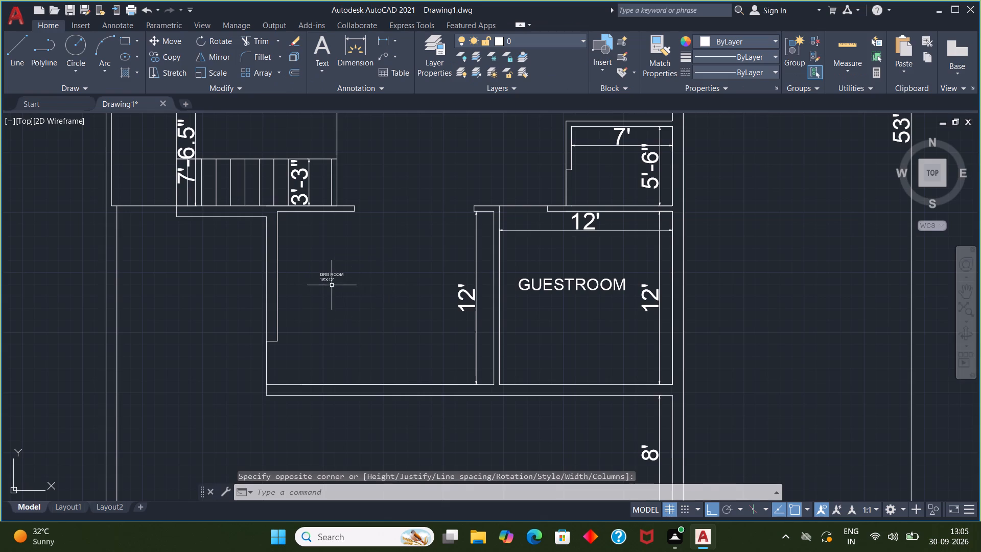
Scale the DRG ROOM label up to about 8 times its size from a base point near its lower-right end.
click(332, 278)
key(s)
key(c)
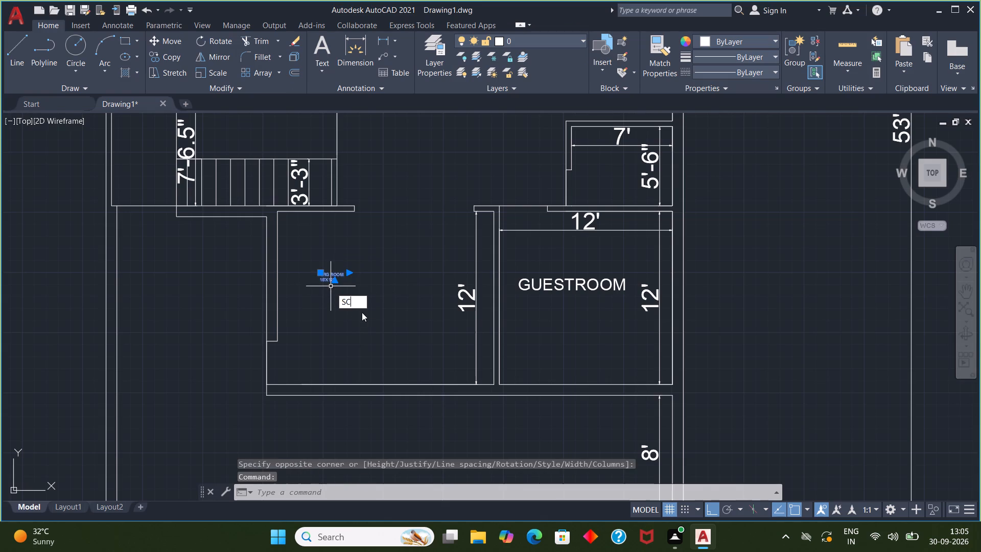
click(375, 315)
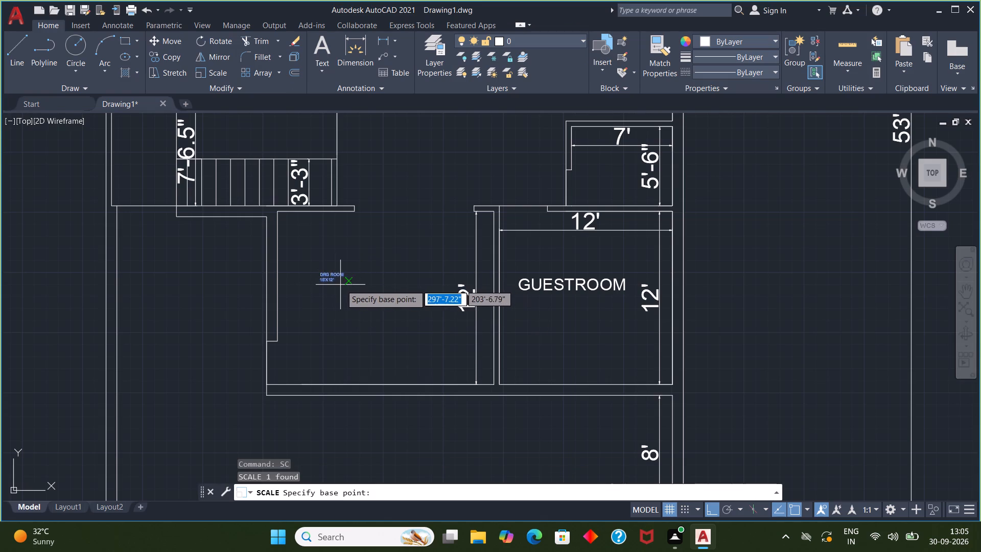
drag(351, 282, 439, 335)
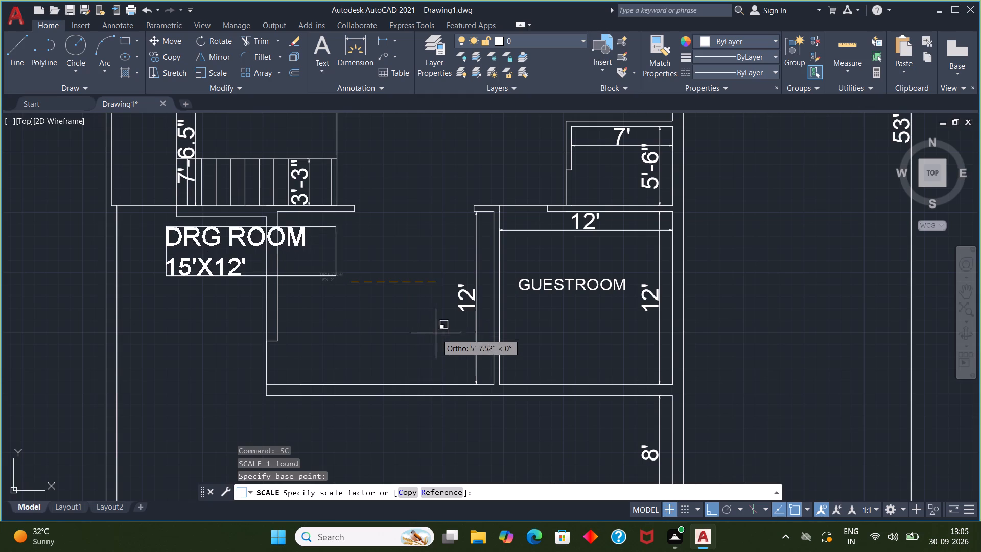
drag(439, 335, 466, 355)
click(466, 355)
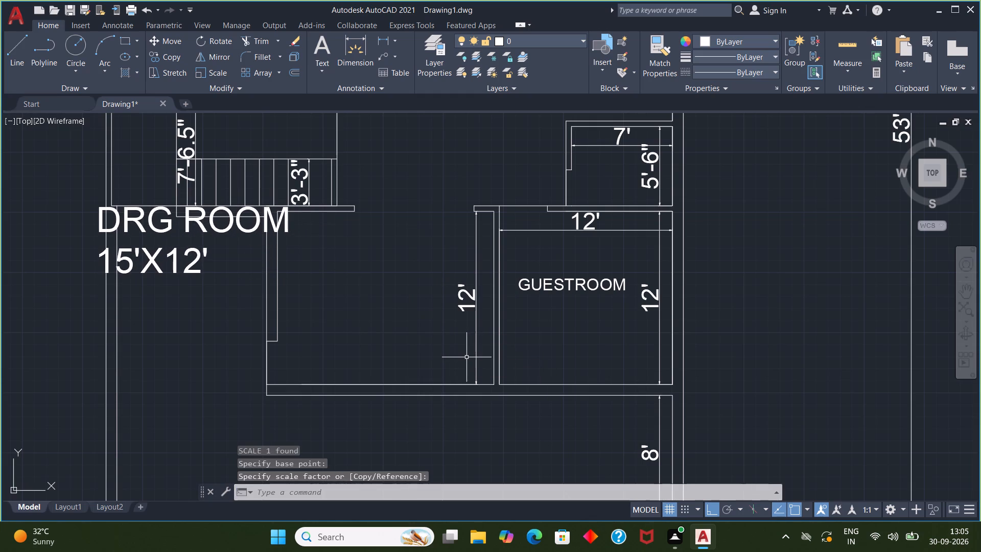
click(437, 347)
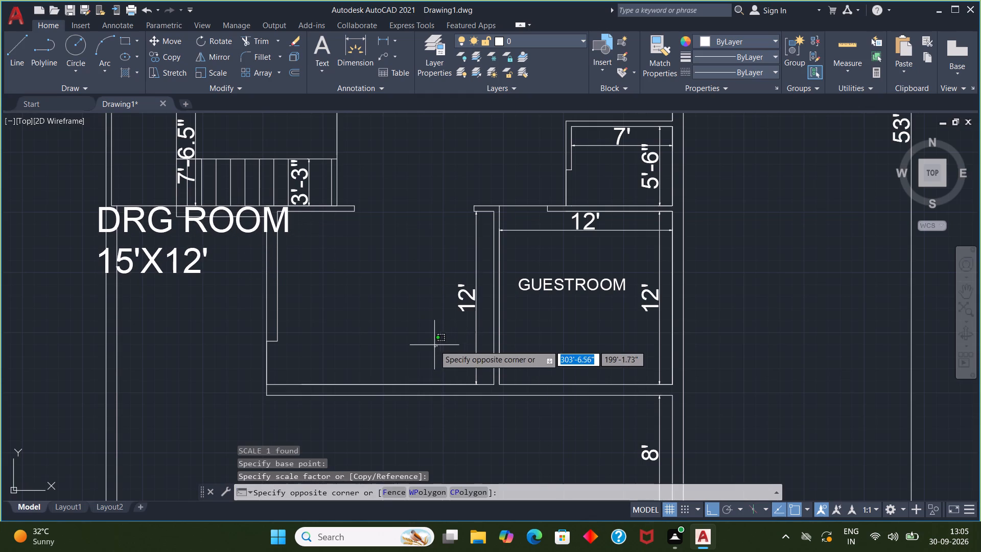
key(Escape)
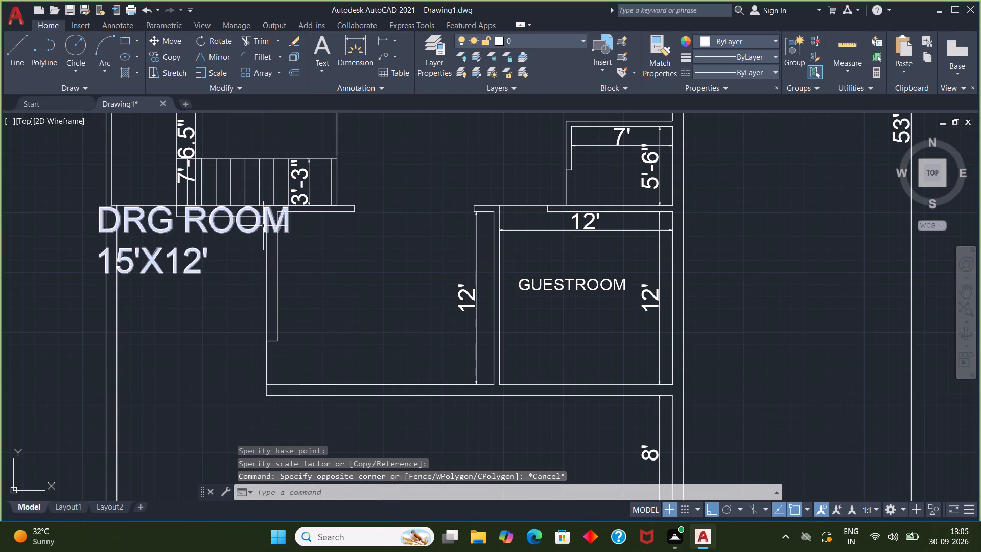
Move the DRG ROOM label about 13' east and 2'-6" south into its room, with ortho mode switched off.
click(263, 225)
key(m)
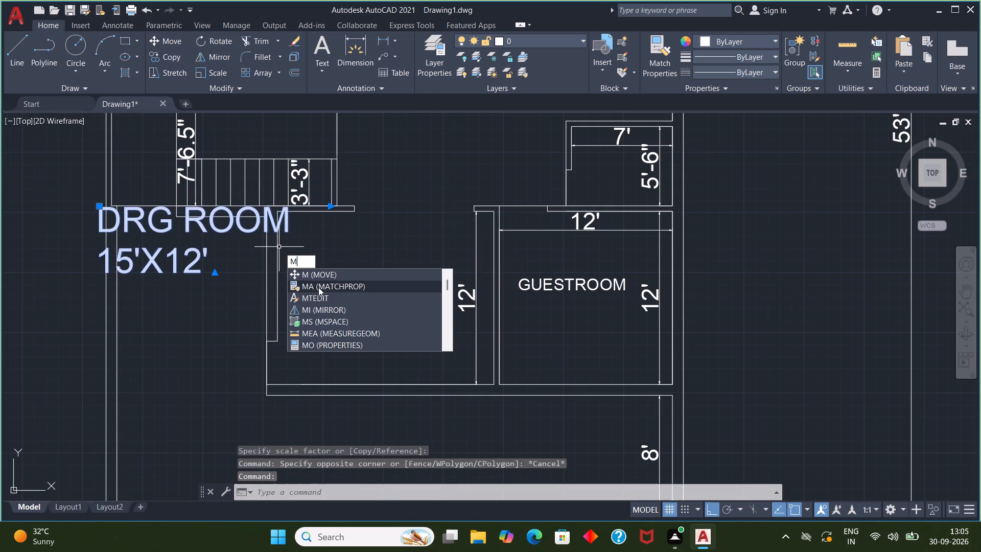
click(319, 275)
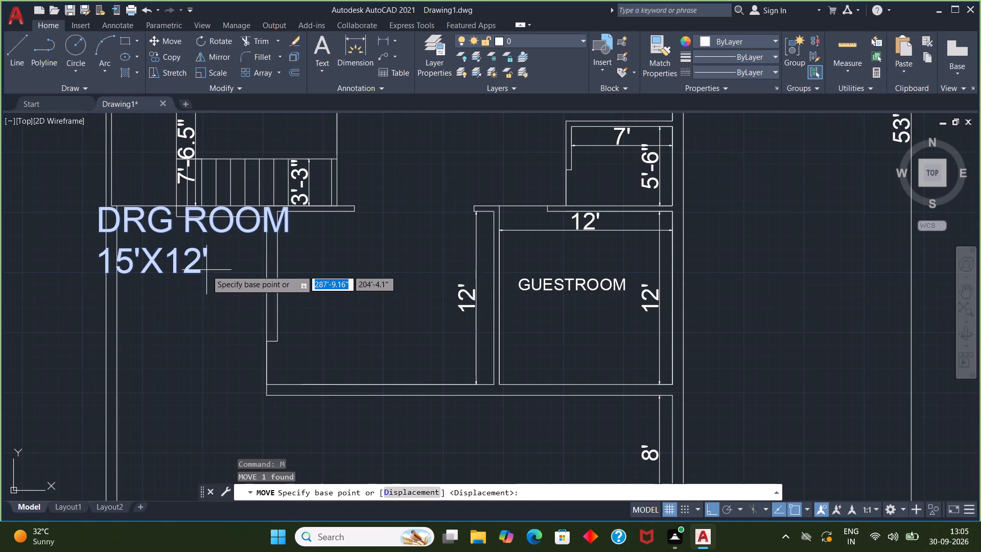
drag(202, 262, 389, 346)
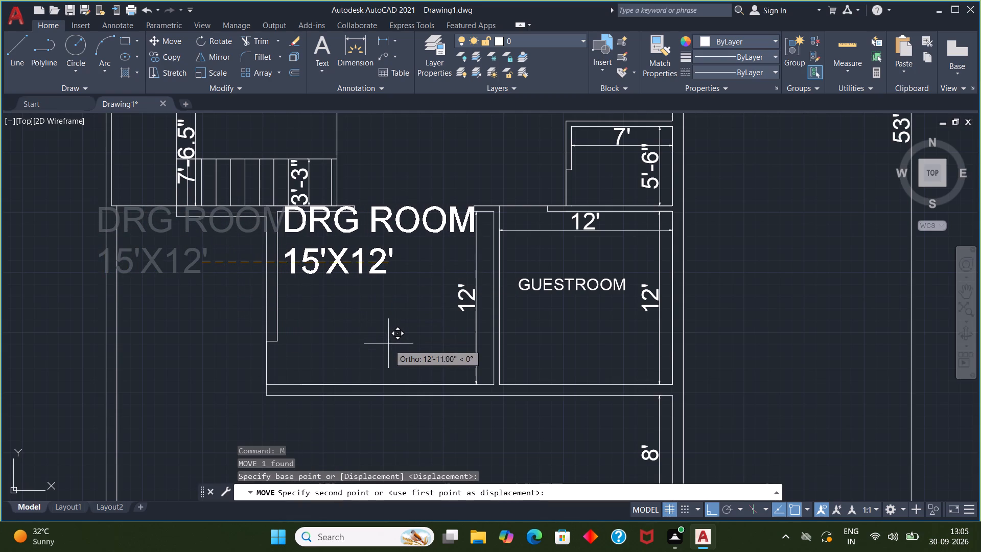
drag(389, 346, 392, 327)
key(F8)
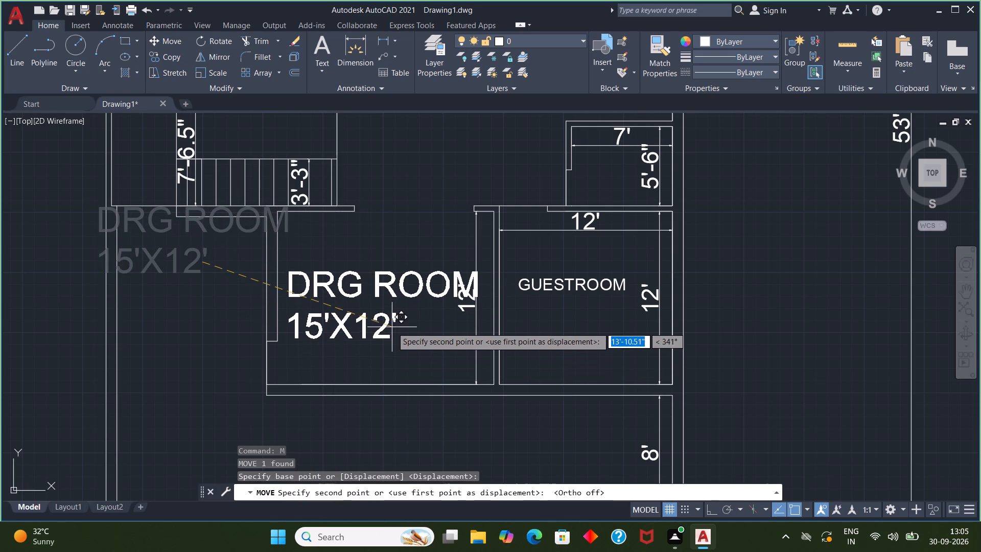
drag(392, 327, 386, 299)
click(386, 299)
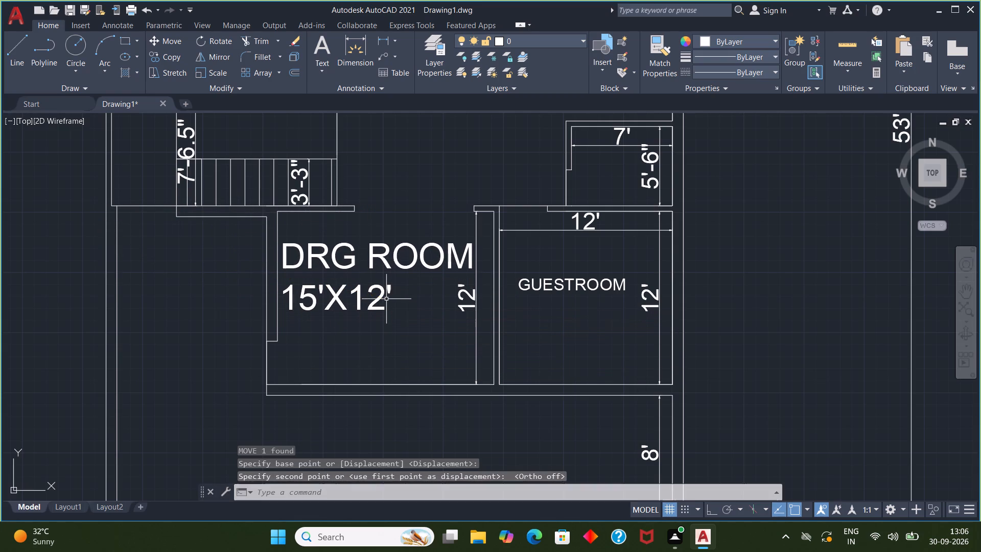
Scale the DRG ROOM label down to about 0.7 times its size, using its lower-left end as base point.
scroll(386, 308, down, 3)
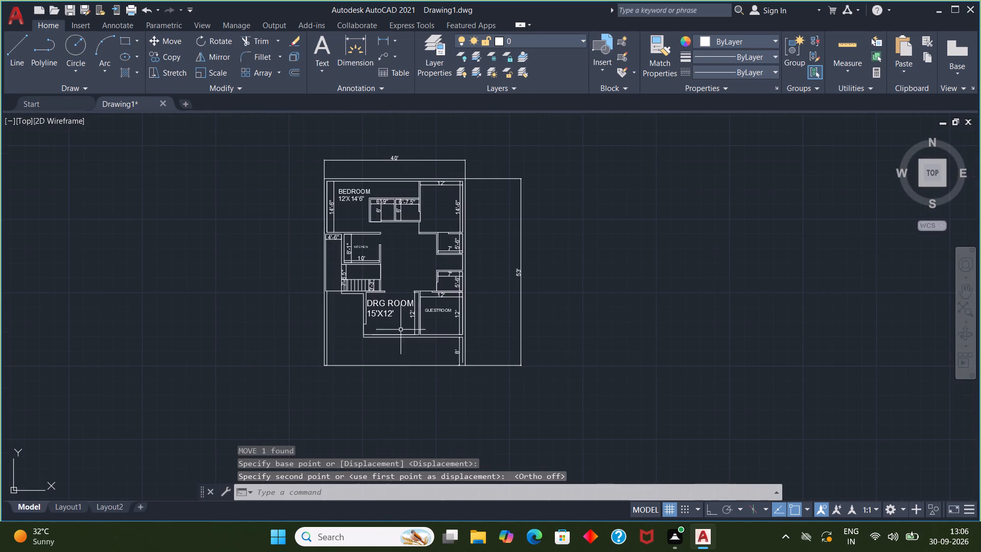
click(385, 310)
scroll(385, 310, up, 3)
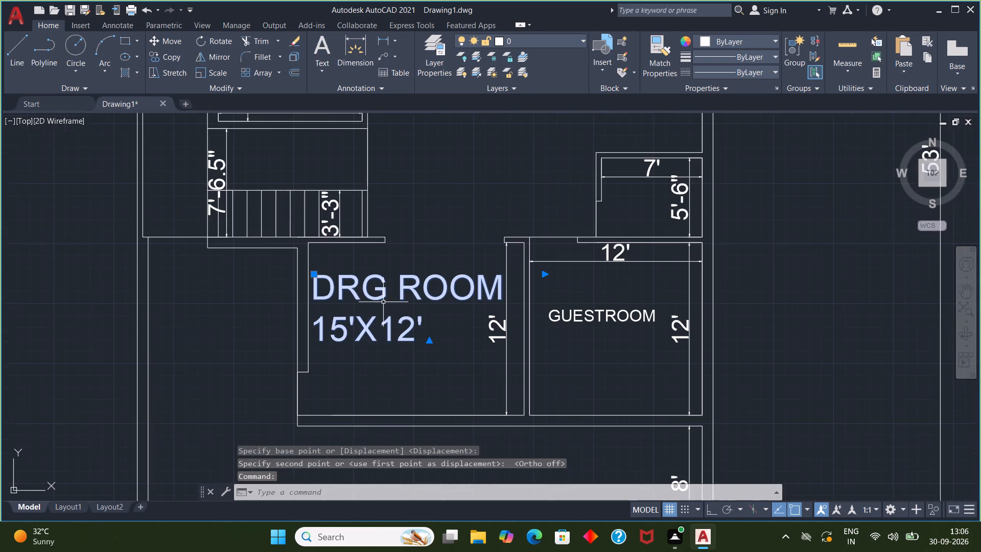
key(s)
key(c)
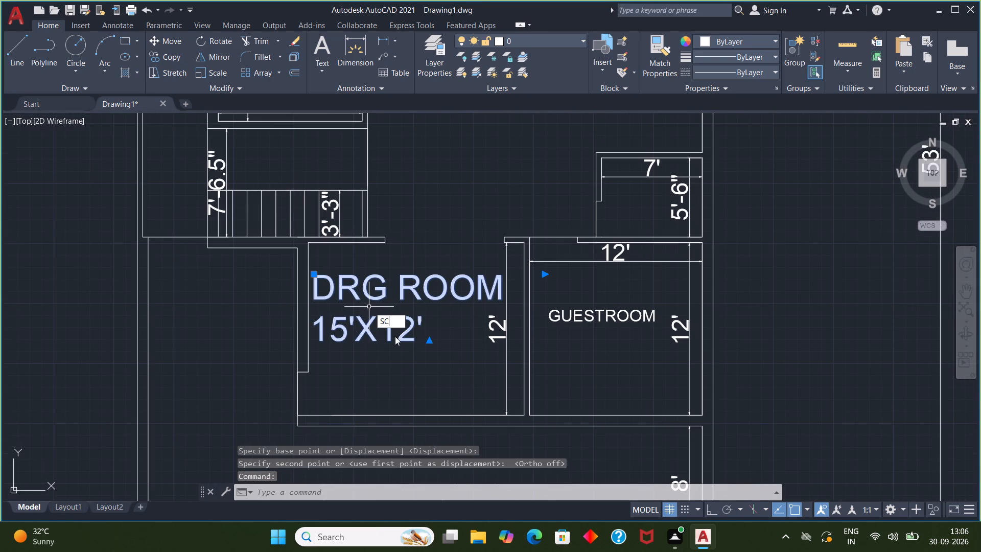
click(395, 337)
drag(319, 340, 337, 334)
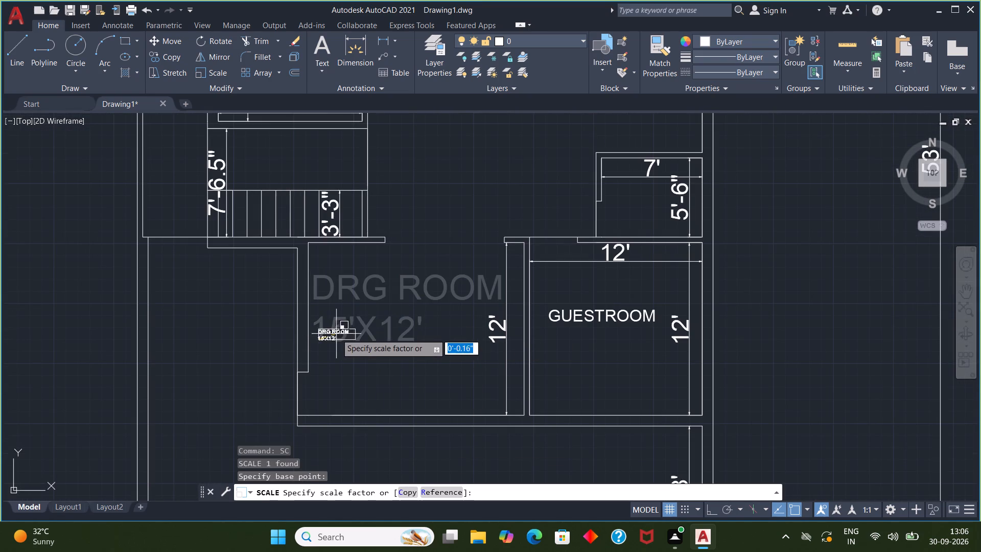
drag(337, 334, 393, 314)
drag(399, 314, 401, 314)
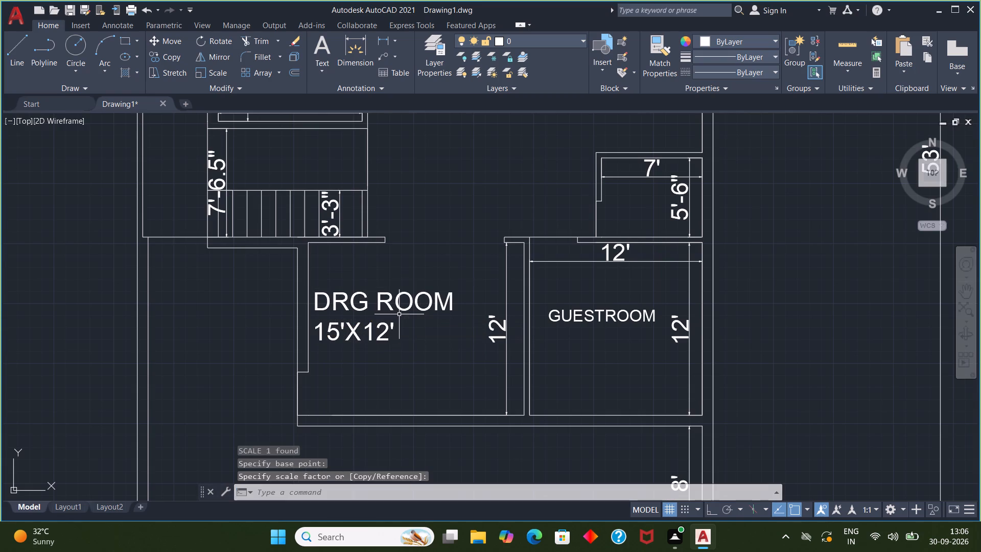
drag(401, 314, 407, 314)
key(Escape)
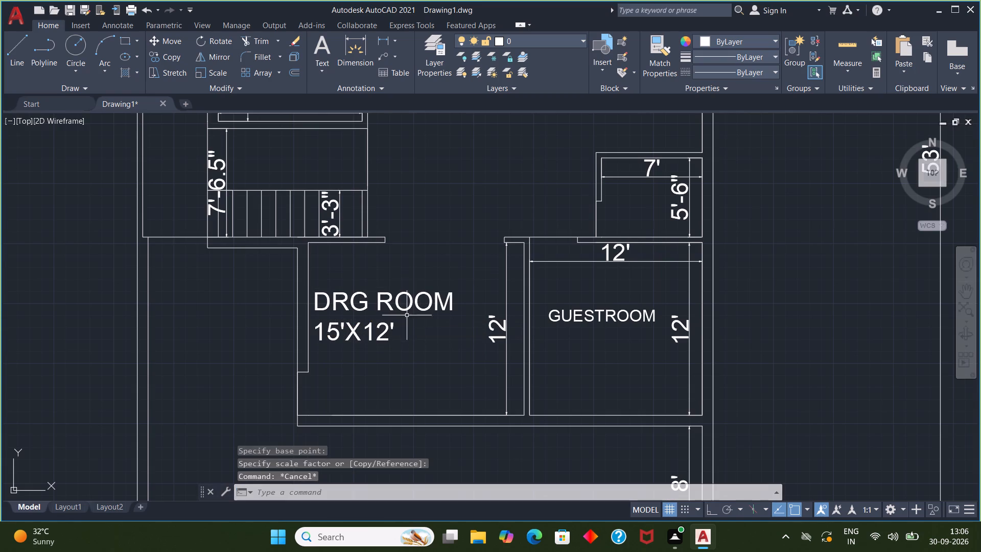
Add a multiline text label reading LOBBY in the open area east of the kitchen.
scroll(424, 340, down, 2)
middle_drag(424, 335, 436, 244)
middle_drag(435, 247, 386, 377)
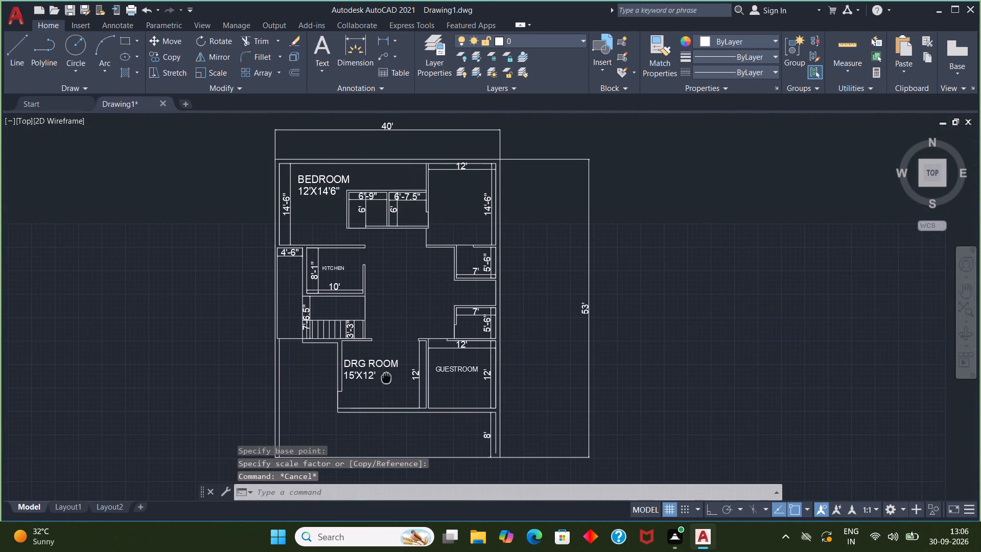
middle_drag(386, 377, 386, 377)
scroll(380, 370, down, 1)
middle_drag(379, 370, 373, 328)
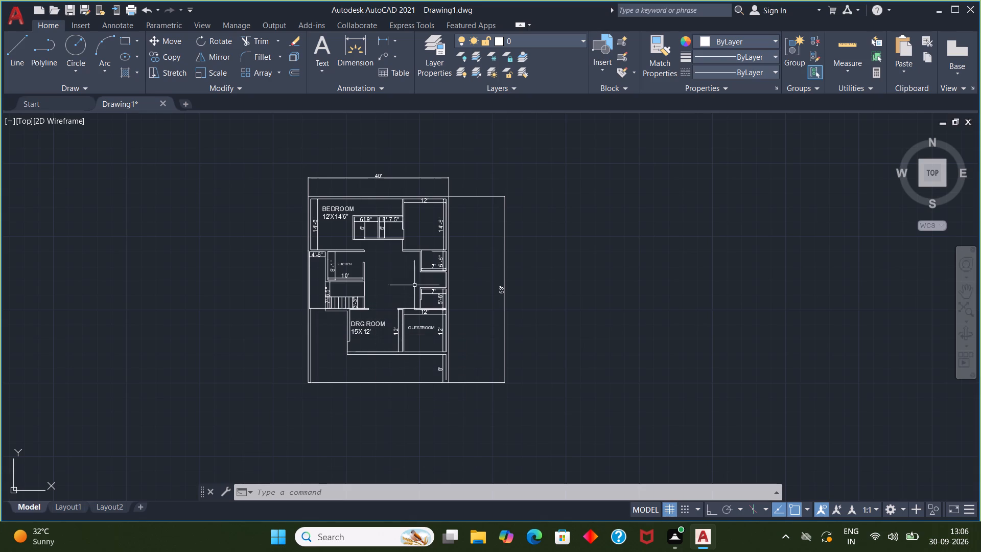
scroll(411, 272, up, 1)
middle_drag(411, 270, 413, 307)
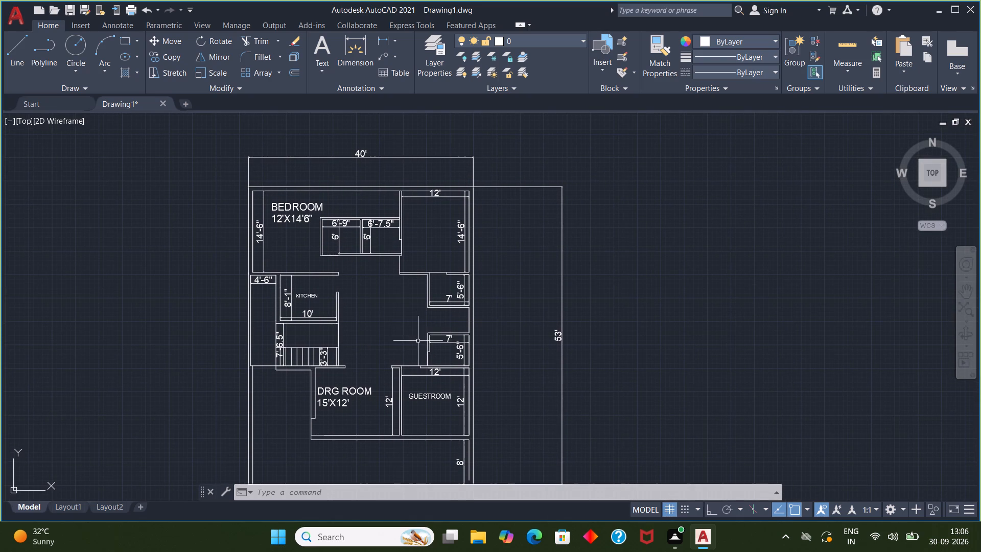
middle_drag(415, 338, 407, 358)
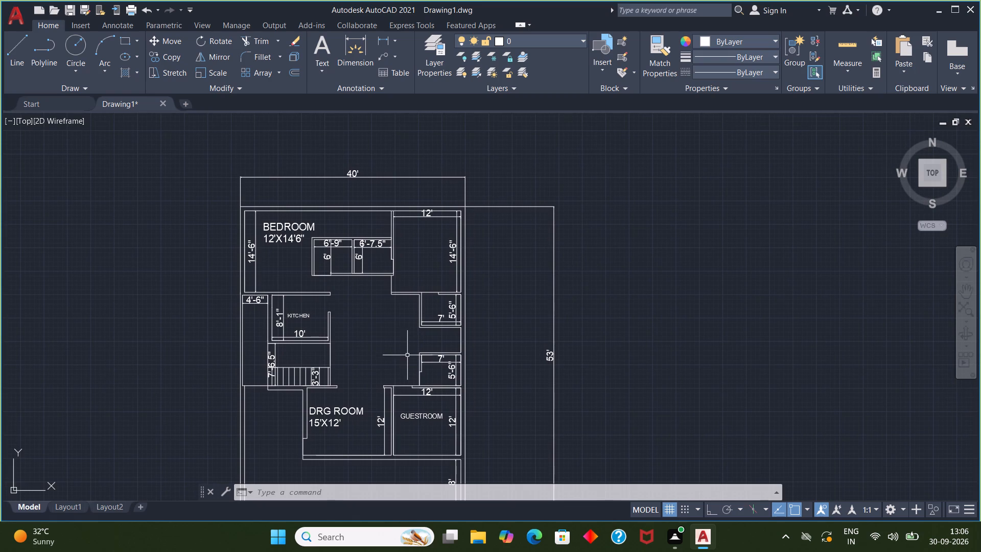
scroll(382, 348, up, 1)
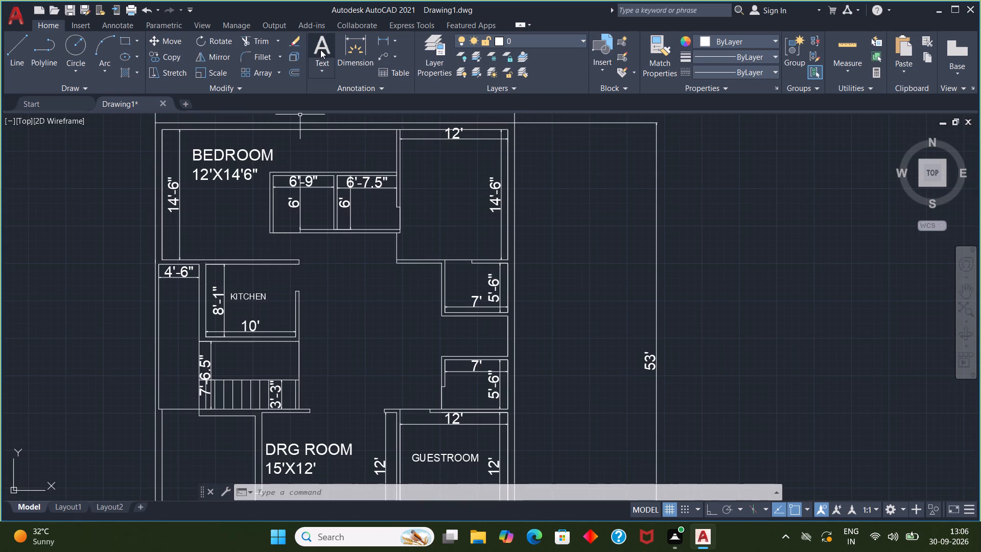
click(320, 49)
click(339, 323)
click(339, 322)
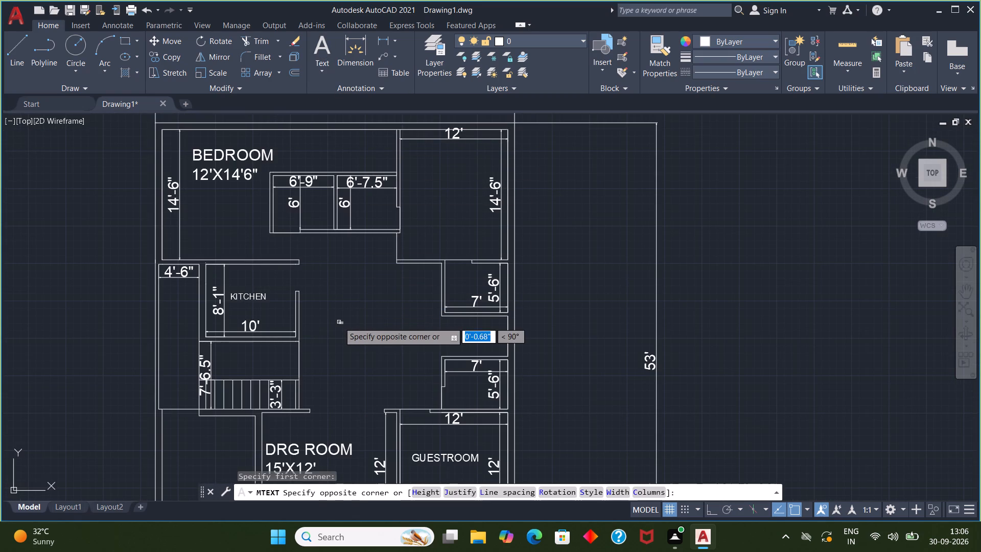
click(339, 322)
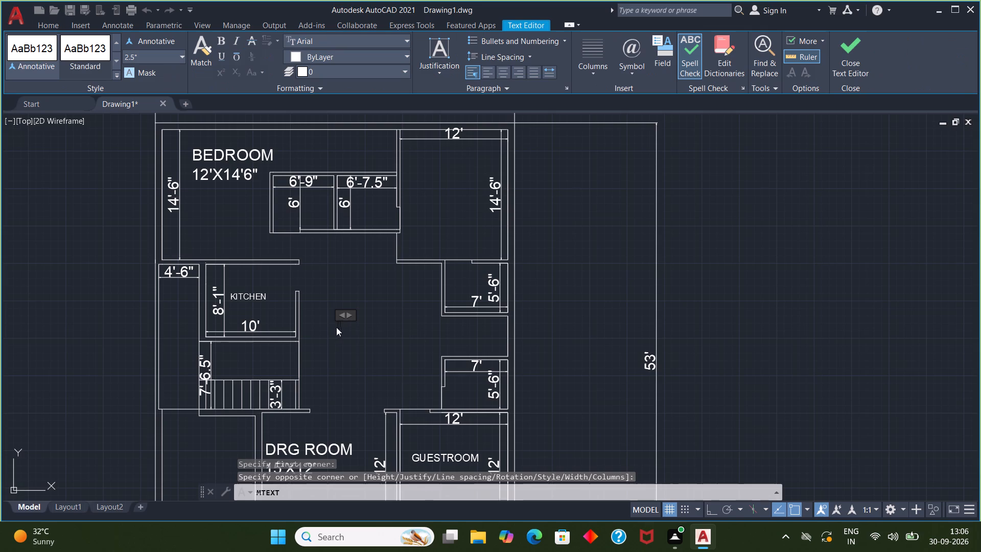
key(l)
key(o)
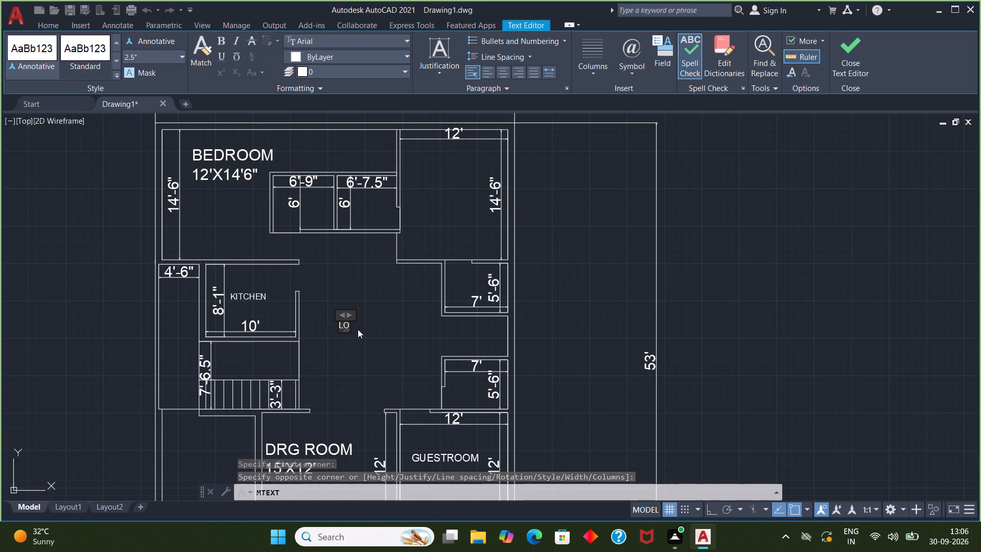
text(BB)
key(y)
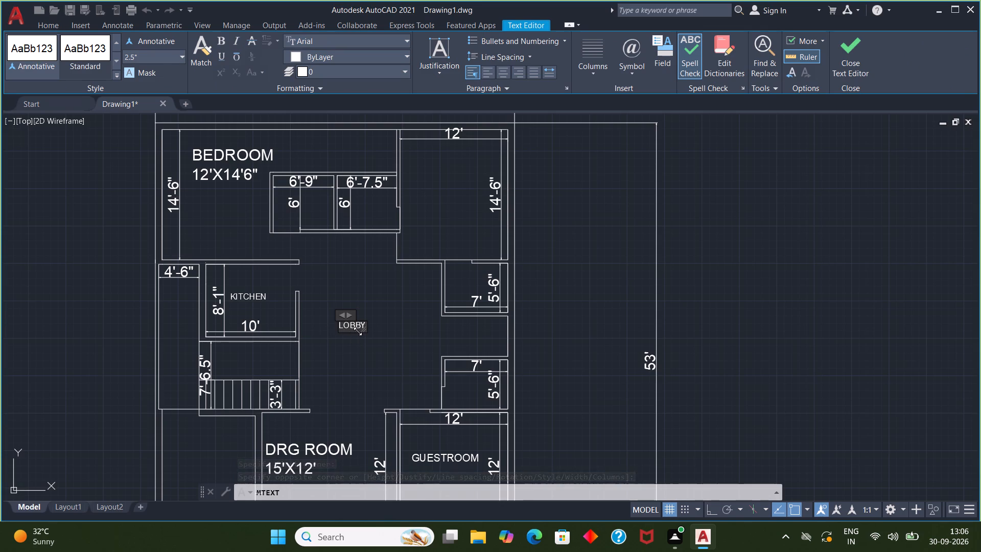
click(356, 331)
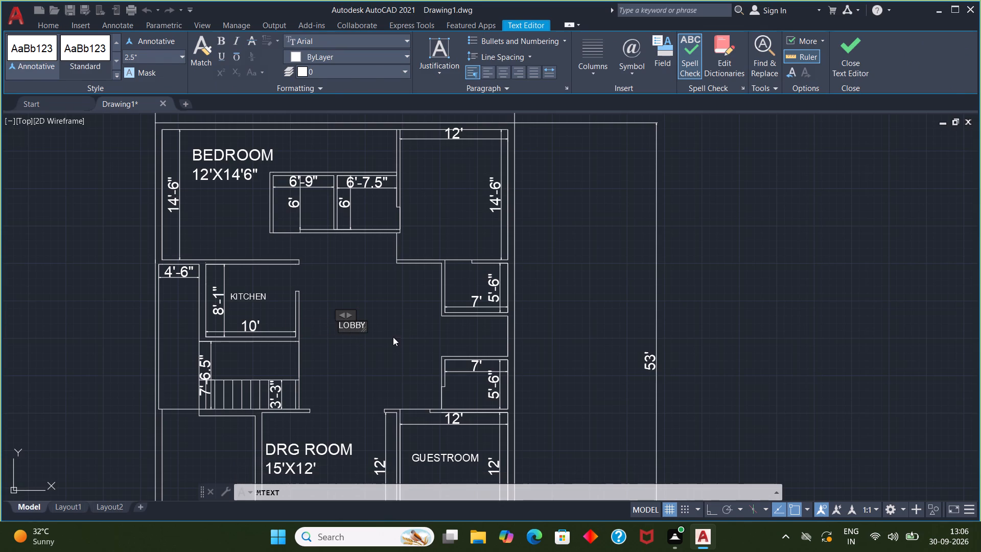
click(393, 337)
Scale the LOBBY label up to about 9 times its size from a base point near its lower-right end.
scroll(345, 328, up, 2)
click(343, 318)
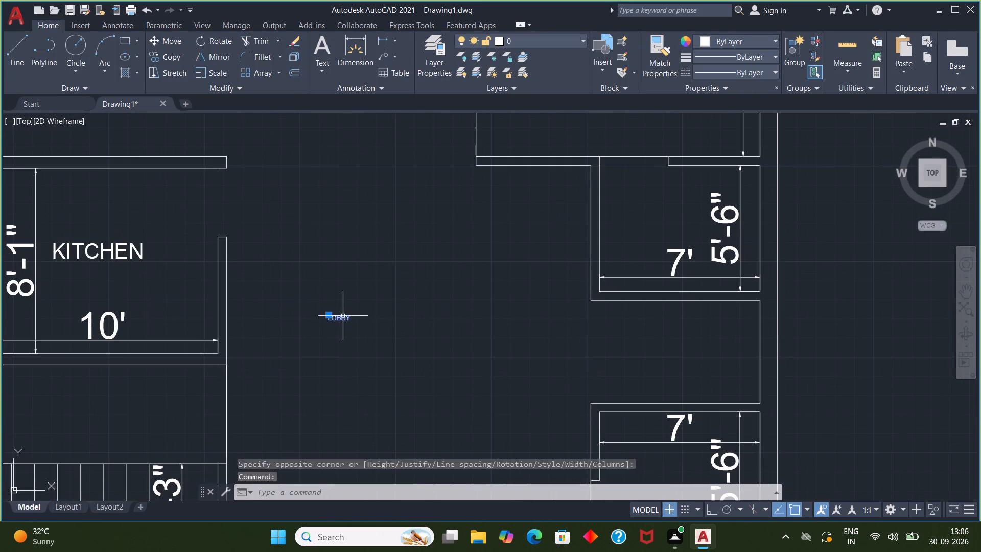
key(s)
key(c)
click(368, 350)
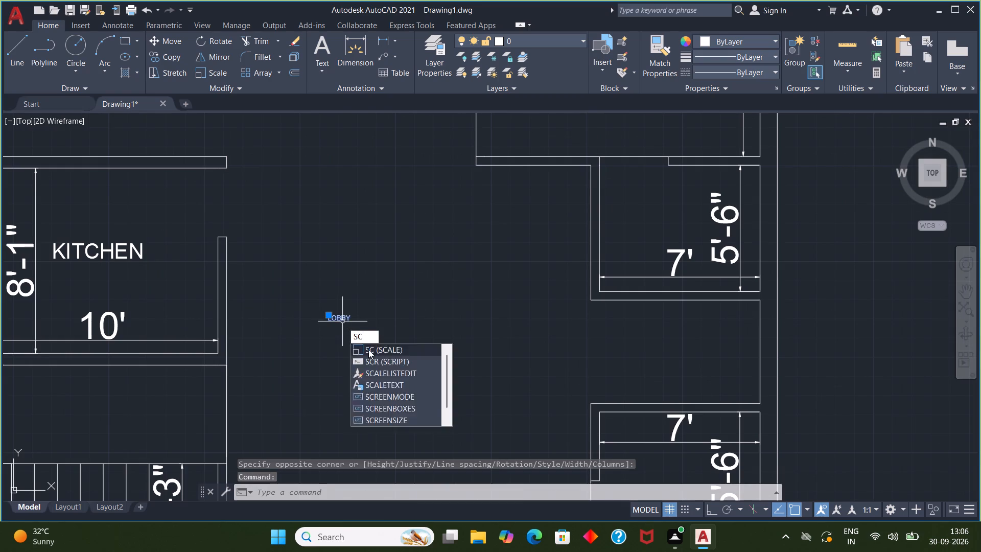
click(351, 321)
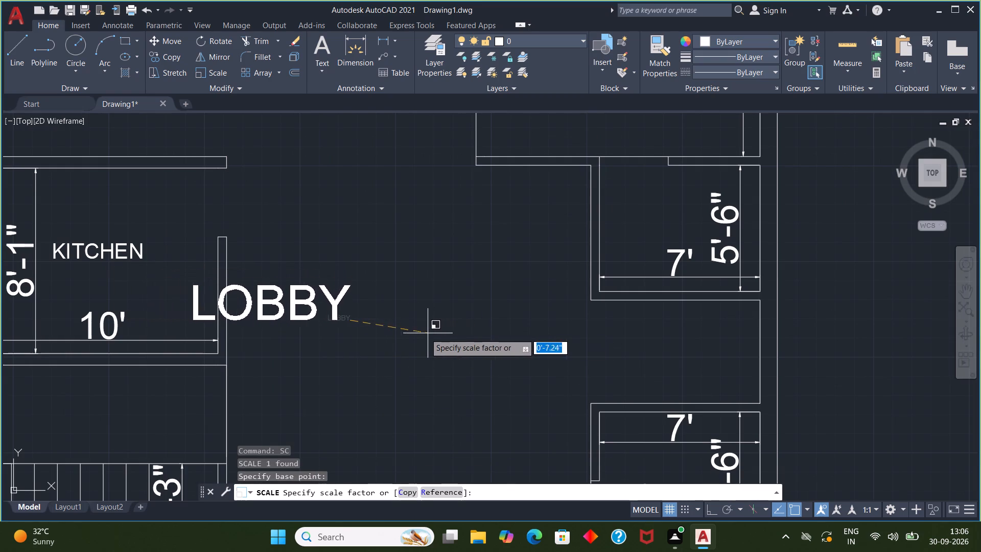
click(451, 340)
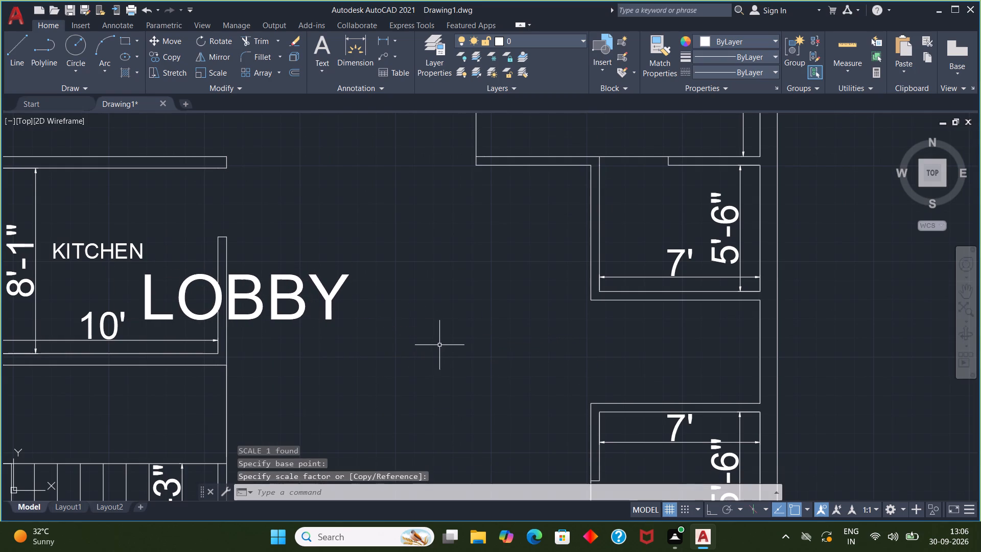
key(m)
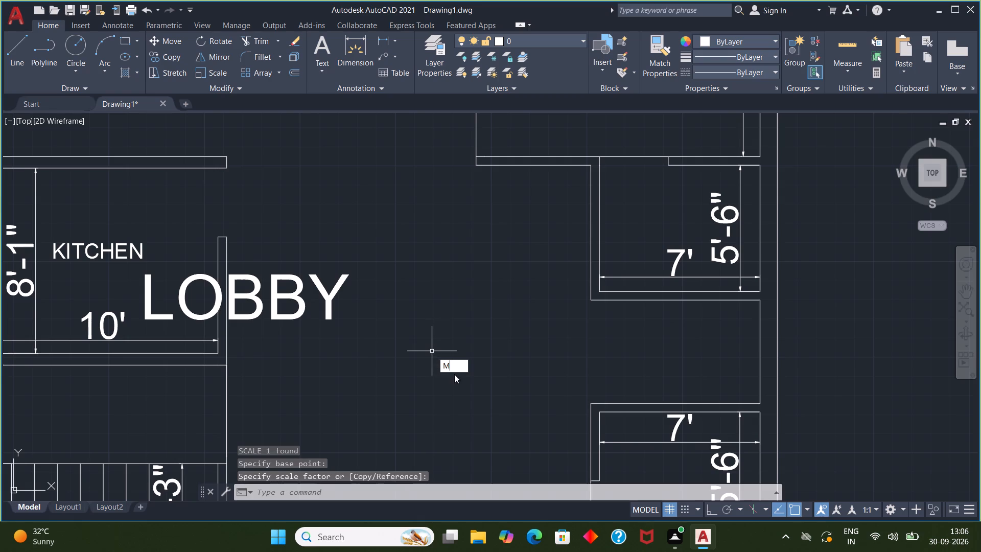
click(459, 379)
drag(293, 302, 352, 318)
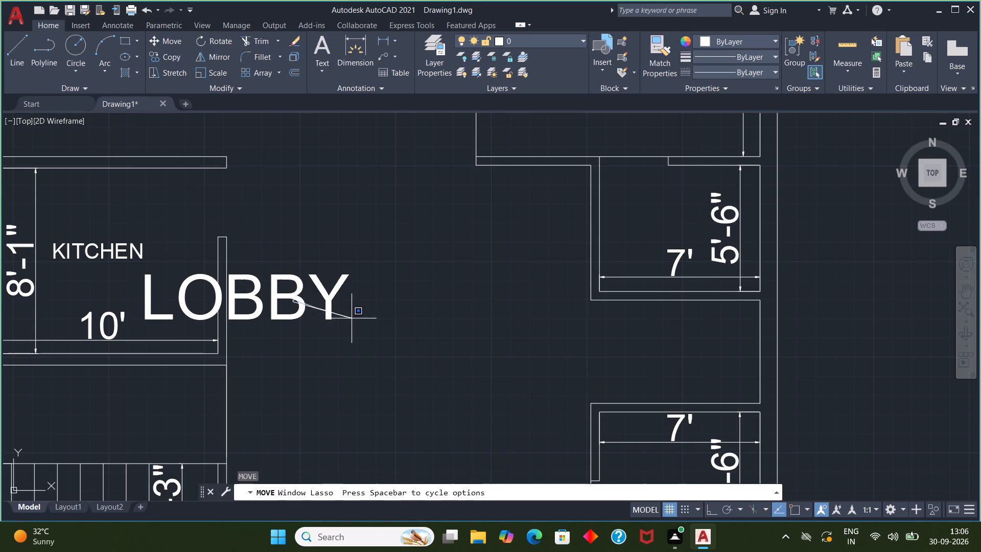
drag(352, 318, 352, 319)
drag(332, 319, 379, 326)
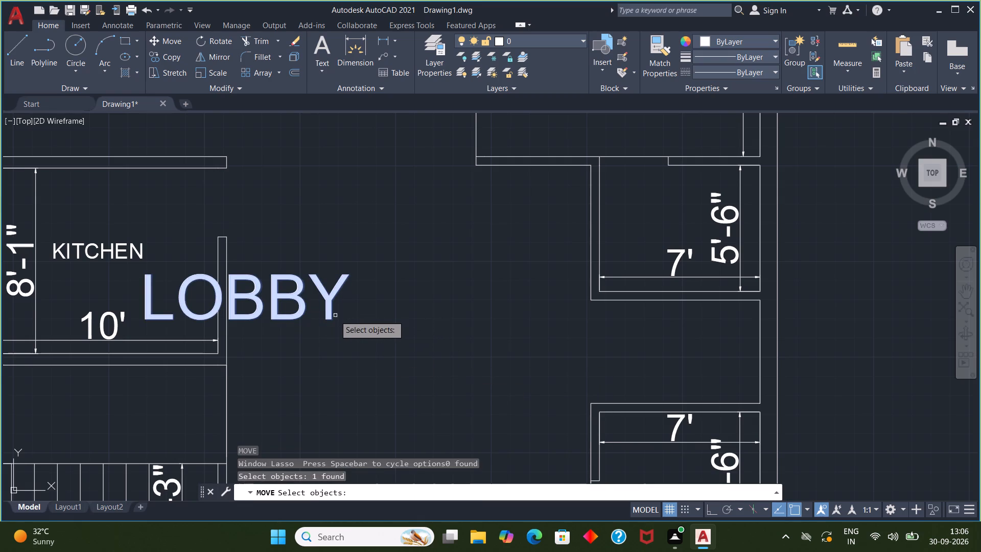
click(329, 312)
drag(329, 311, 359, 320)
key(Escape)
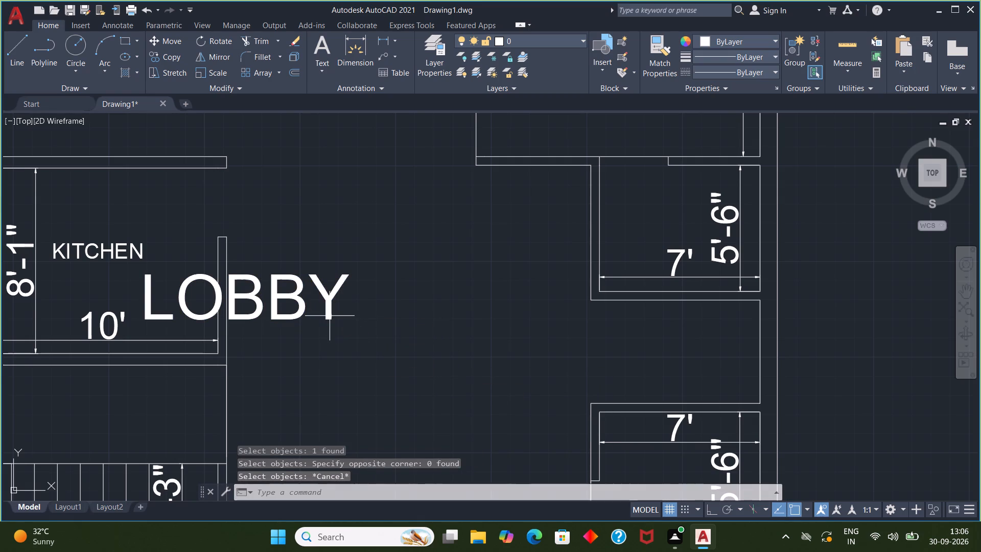
Move the LOBBY label about 8' at 337° into the open central area between the kitchen and the 7' rooms.
click(330, 315)
click(314, 305)
key(m)
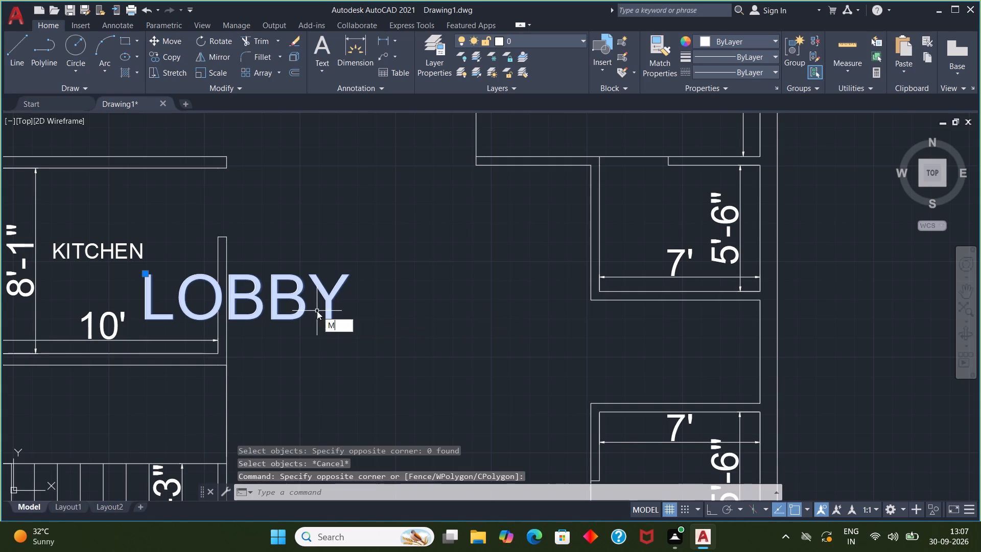
click(368, 338)
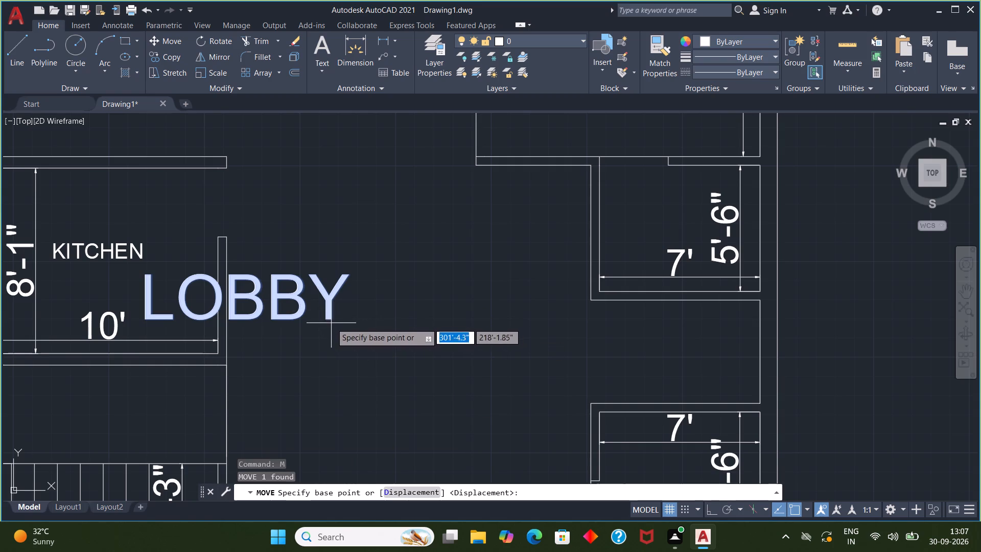
drag(331, 322, 500, 395)
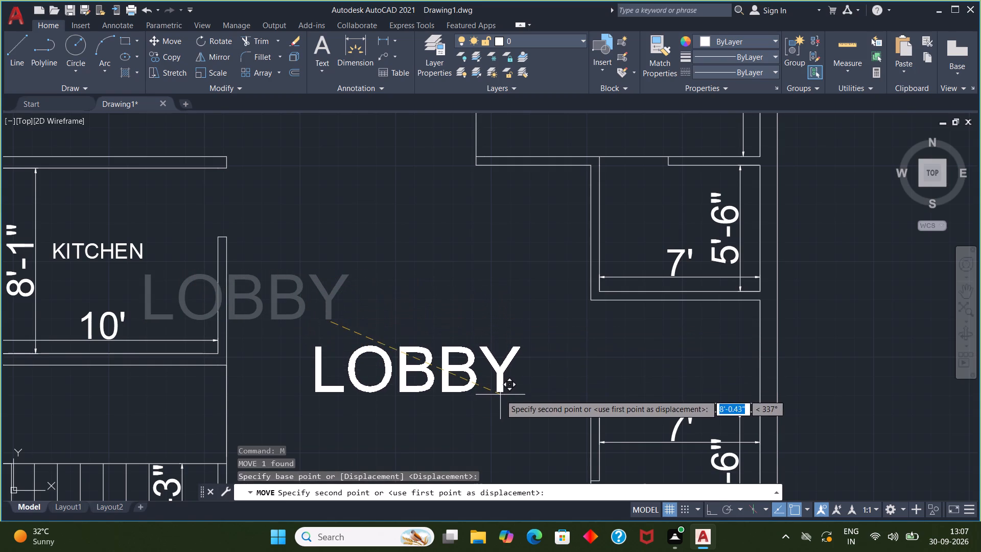
drag(500, 395, 500, 396)
click(499, 396)
key(Escape)
Add a multiline text label reading BEDRROM inside the 12' by 14'-6" room in the plan's northeast corner.
scroll(491, 395, down, 3)
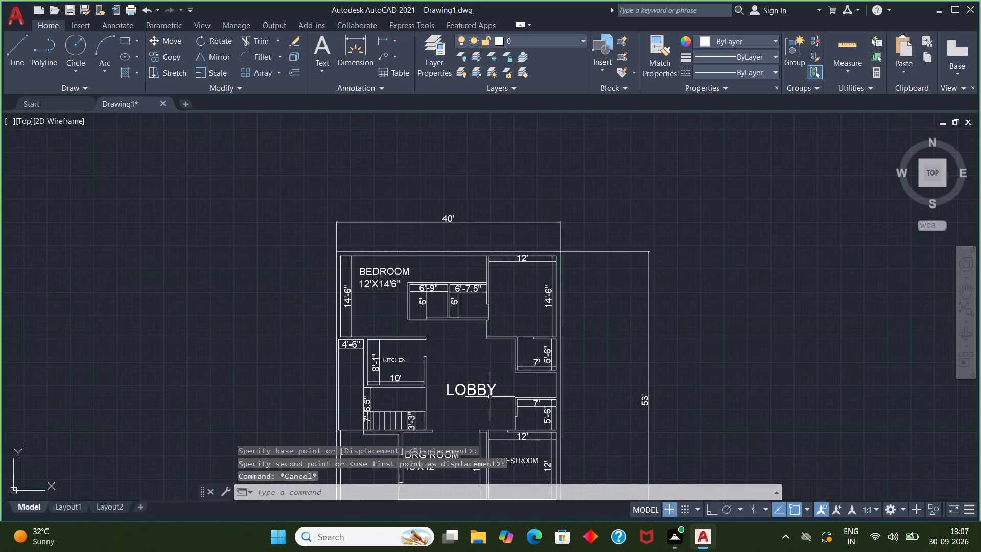
middle_drag(490, 397, 456, 286)
scroll(456, 300, down, 1)
middle_drag(455, 303, 442, 282)
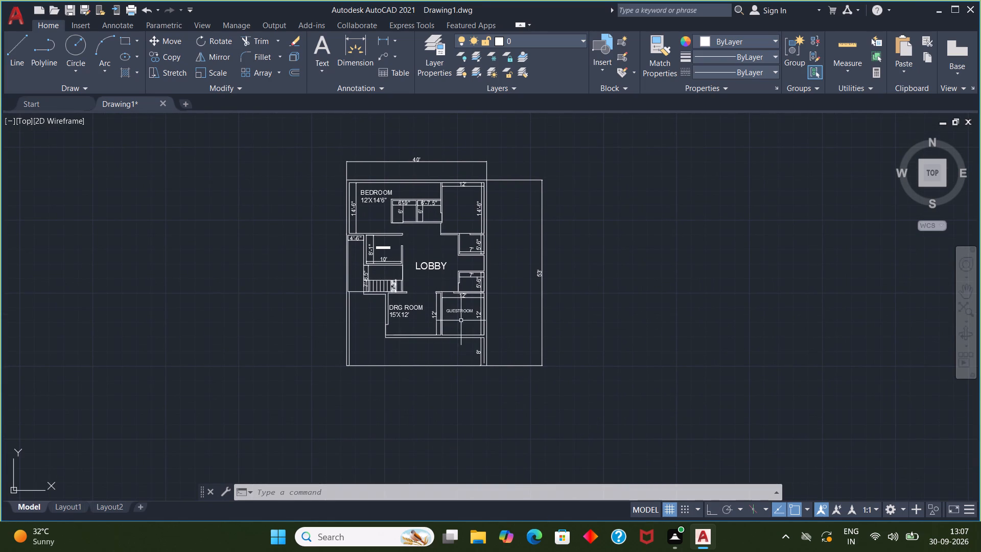
scroll(461, 327, up, 1)
middle_drag(460, 269, 448, 367)
scroll(459, 266, up, 1)
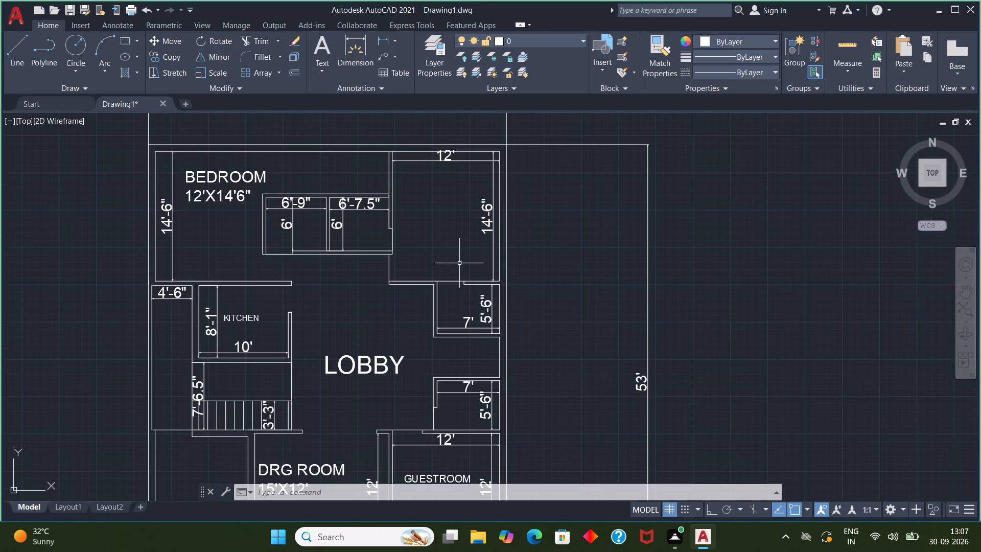
middle_drag(459, 261, 457, 312)
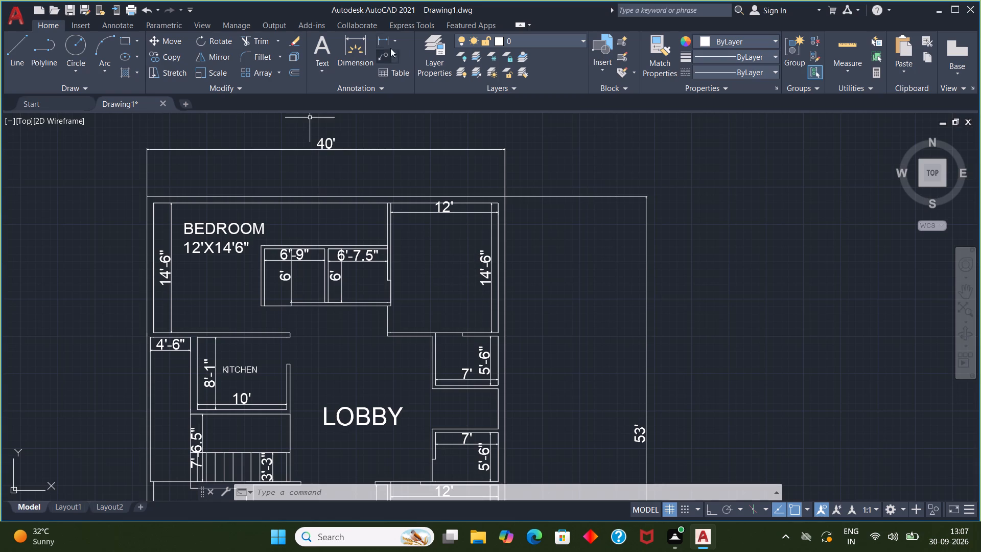
click(320, 48)
click(420, 262)
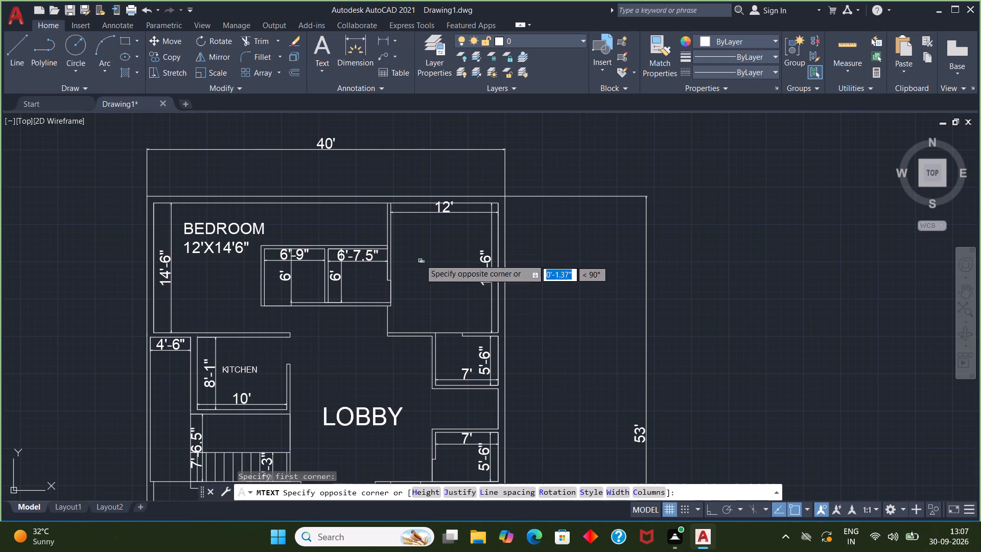
click(449, 285)
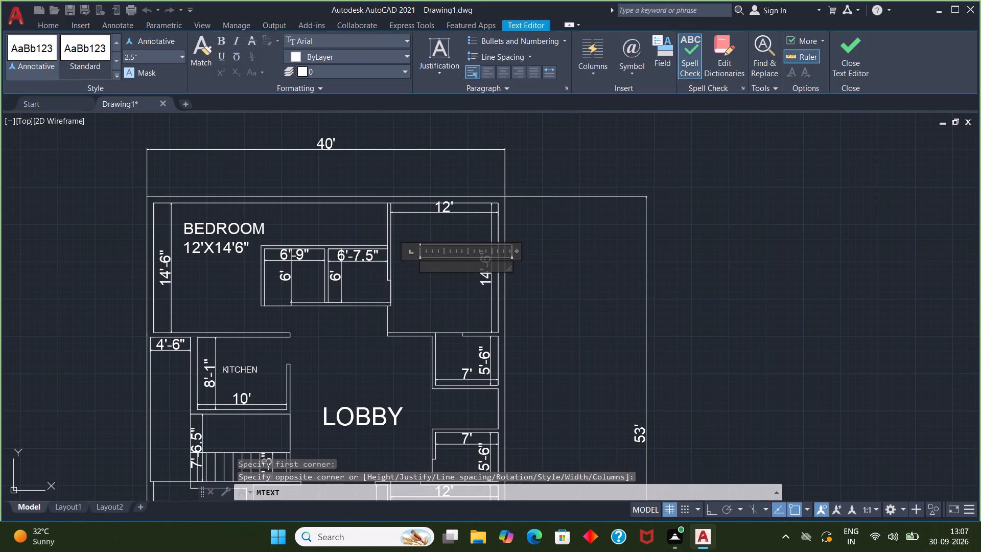
key(b)
key(e)
text(DRR)
key(o)
key(m)
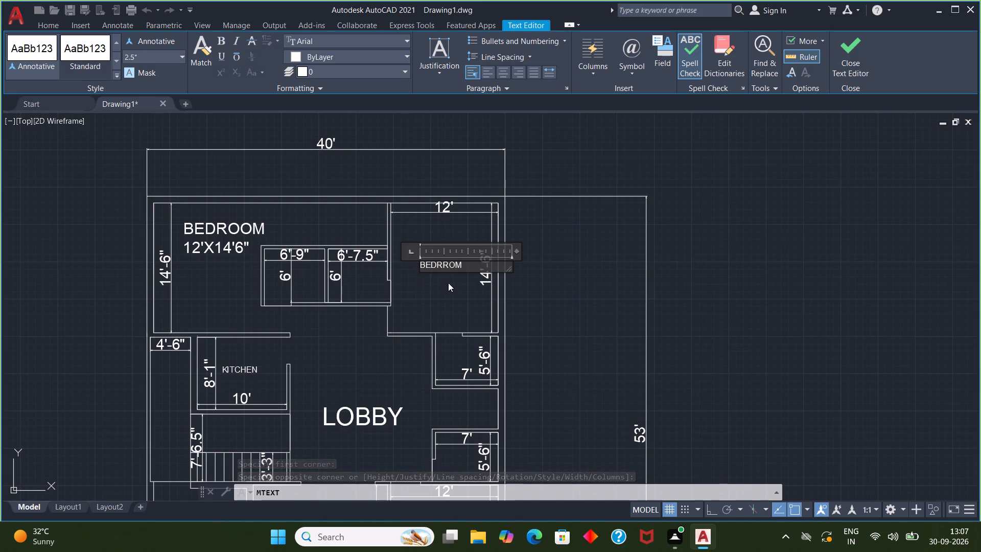
click(457, 283)
Scale the BEDRROM label up to about 6 times its size, using its lower-left end as base point.
click(425, 262)
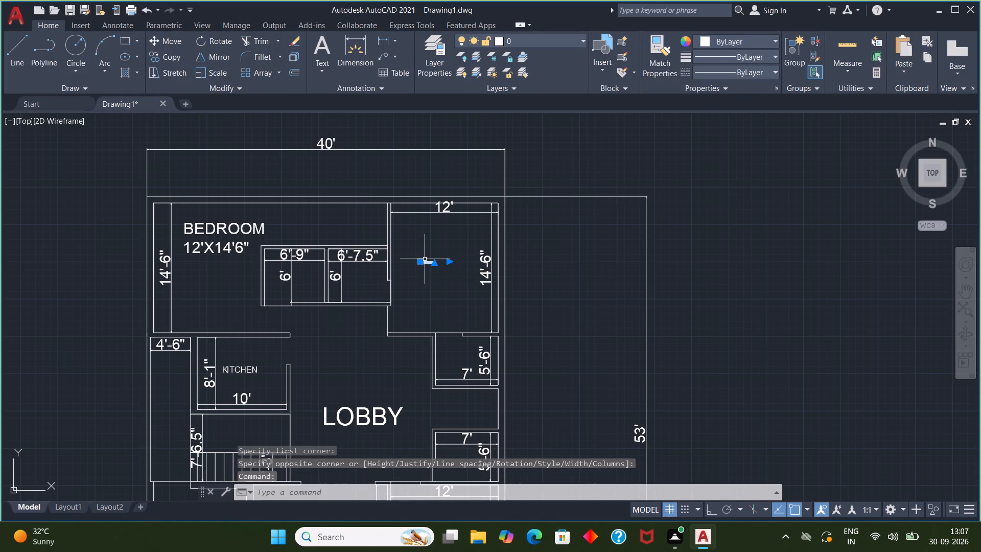
text(SC)
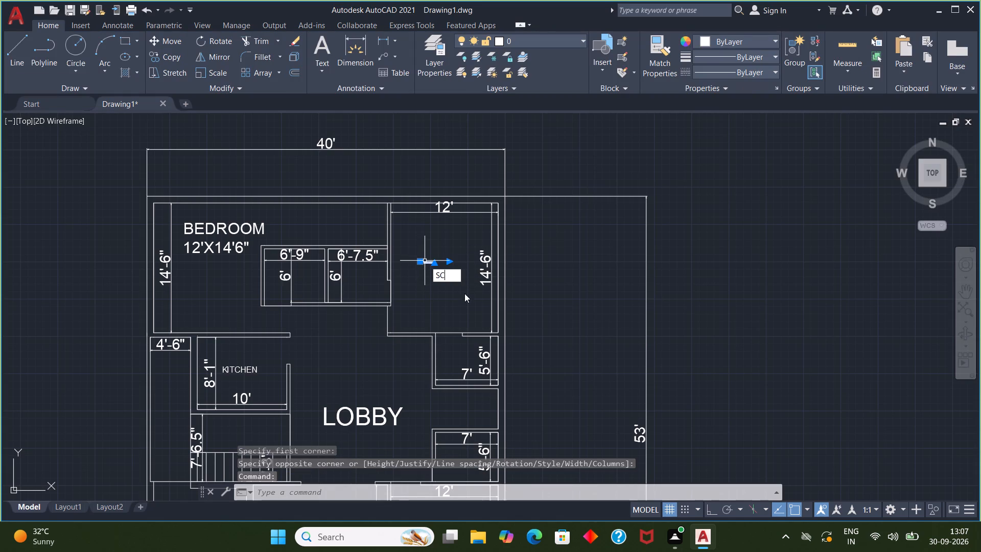
click(464, 286)
drag(430, 265, 462, 298)
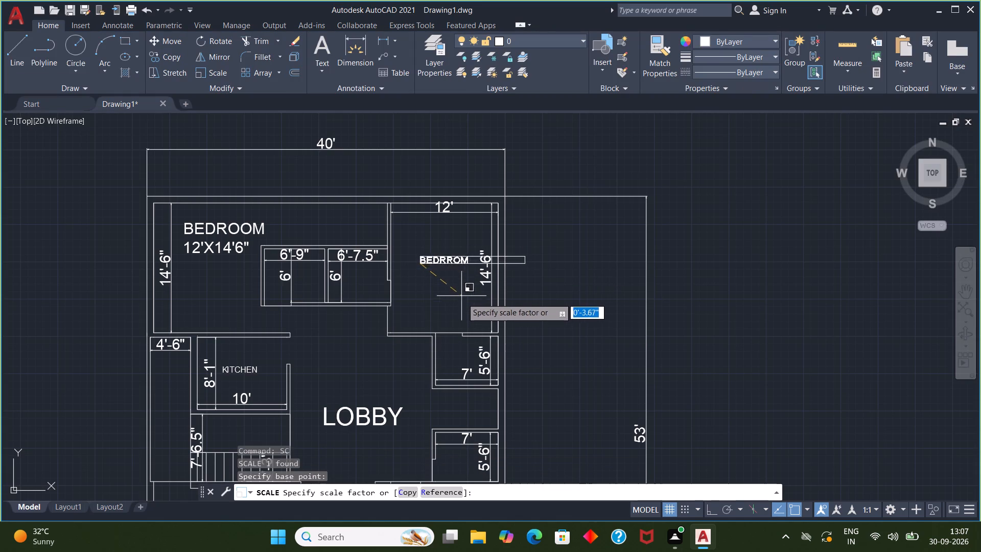
drag(462, 298, 481, 326)
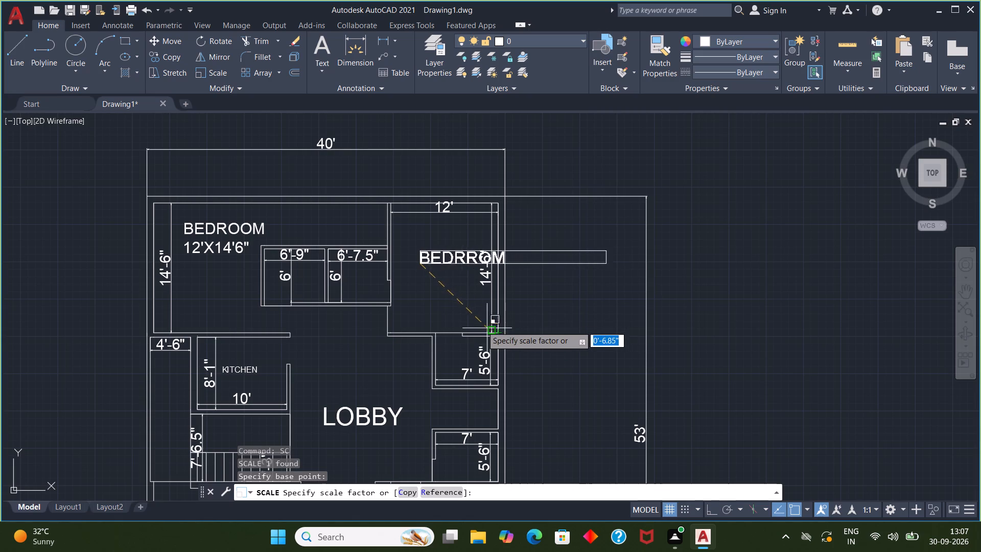
drag(481, 326, 480, 323)
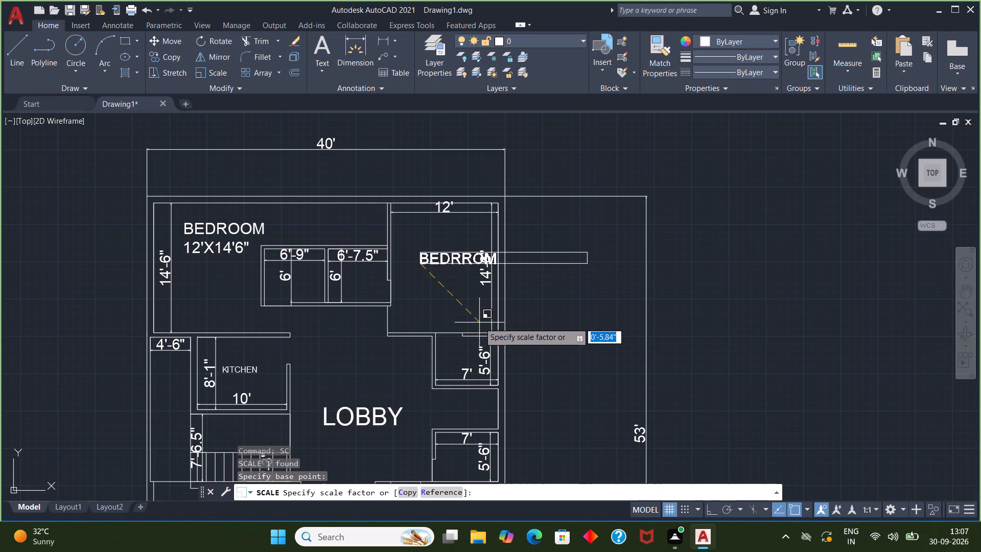
click(479, 323)
Move the BEDRROM label about 3'-3" at 127° so it sits near the northwest part of the northeast room.
click(450, 263)
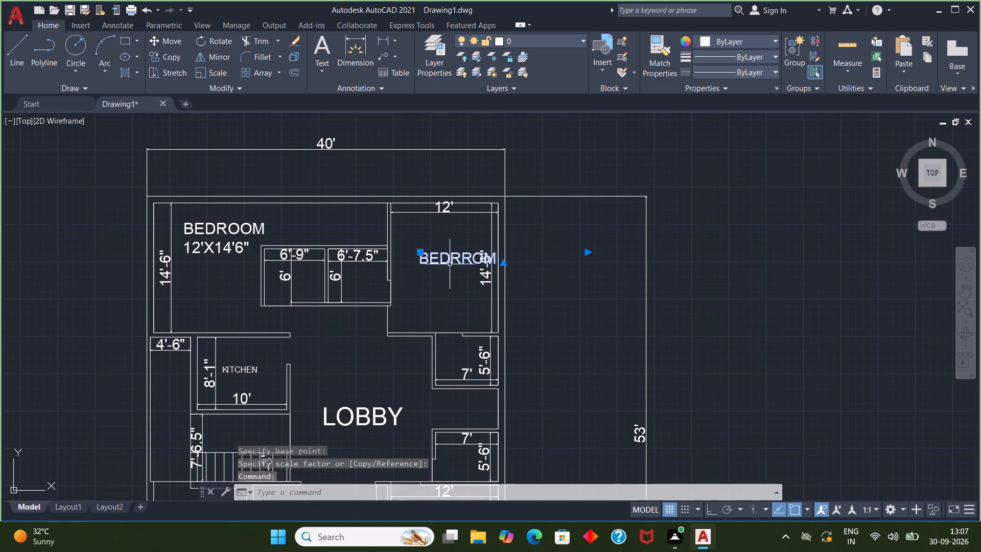
key(m)
click(476, 297)
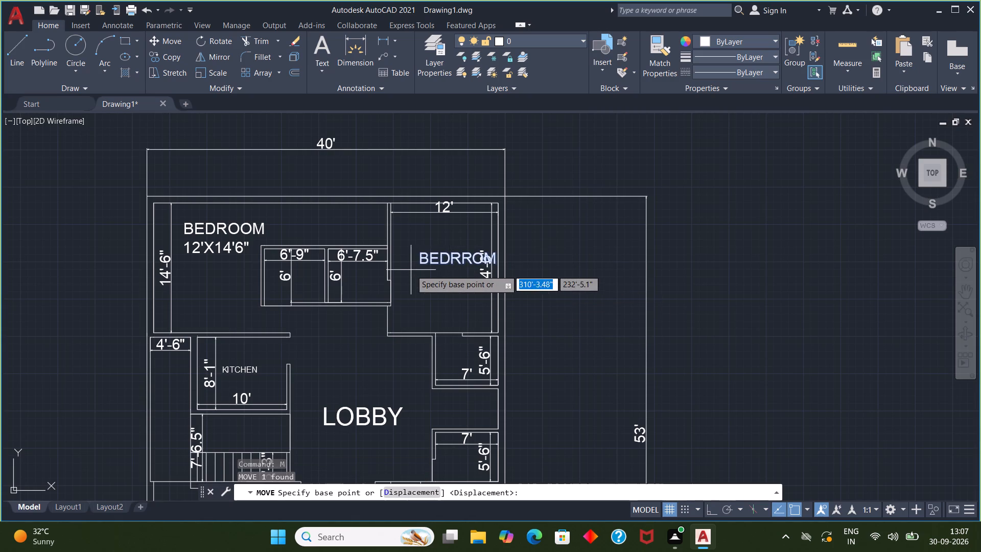
drag(425, 268, 400, 248)
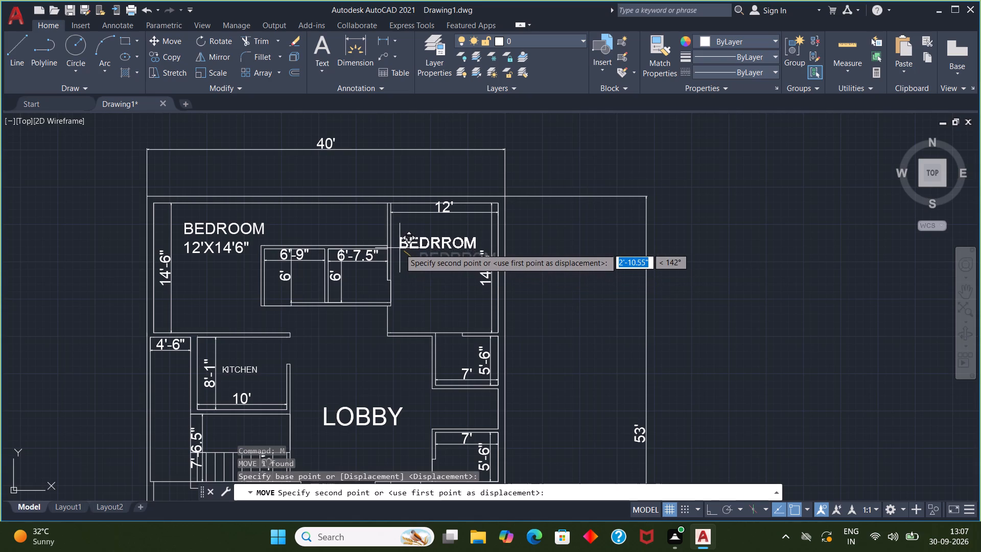
drag(400, 248, 403, 240)
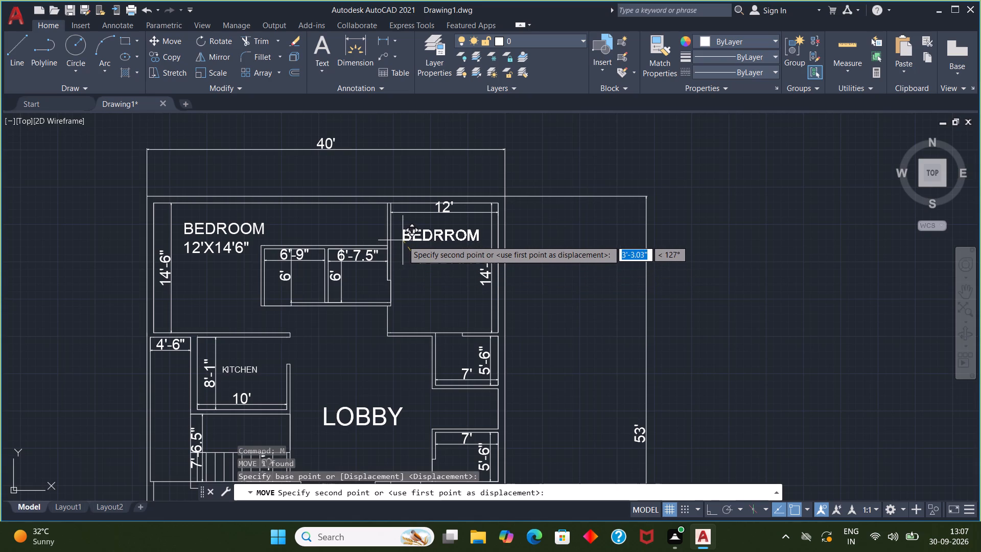
click(403, 240)
key(Escape)
Move the BEDROOM 12'X14'6" label slightly west within the northwest bedroom, closer to its 14'-6" dimension.
middle_drag(442, 268, 449, 251)
scroll(449, 252, down, 1)
middle_drag(447, 259, 449, 249)
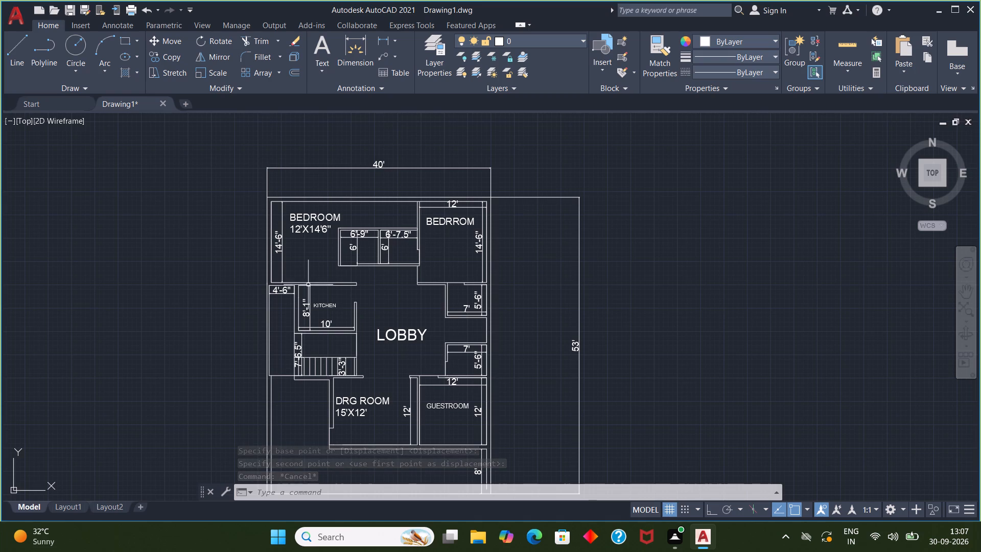
scroll(341, 248, up, 1)
middle_drag(342, 246, 357, 268)
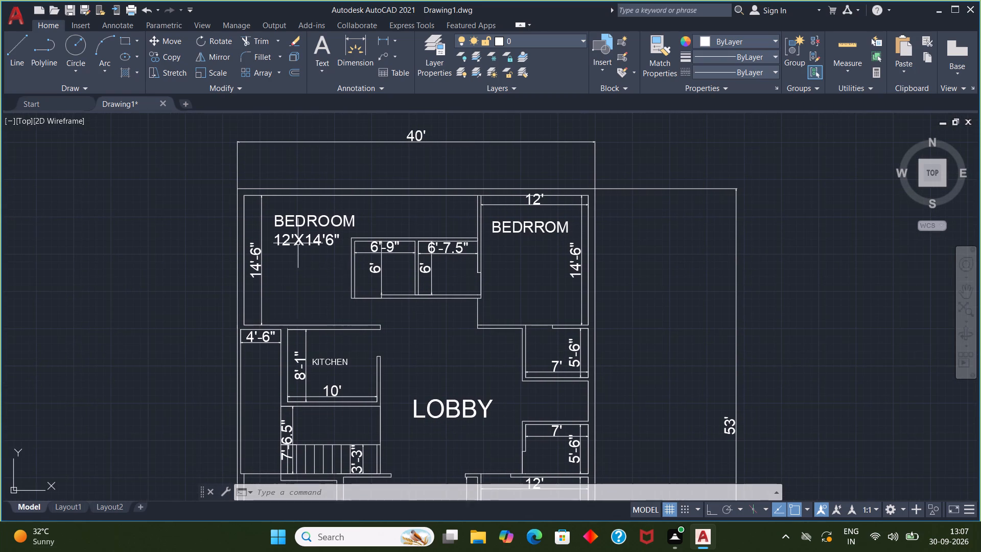
click(298, 234)
key(m)
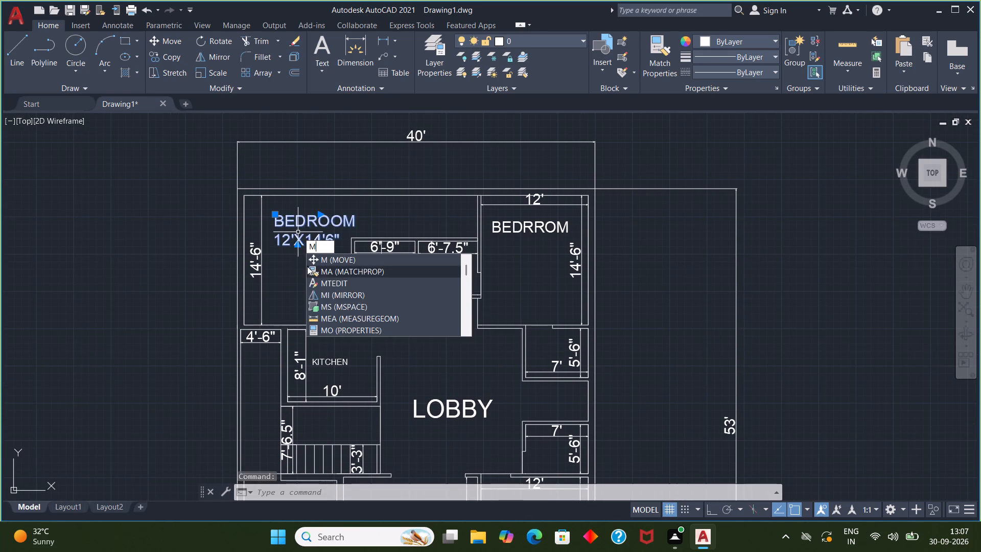
click(325, 255)
drag(278, 249, 278, 248)
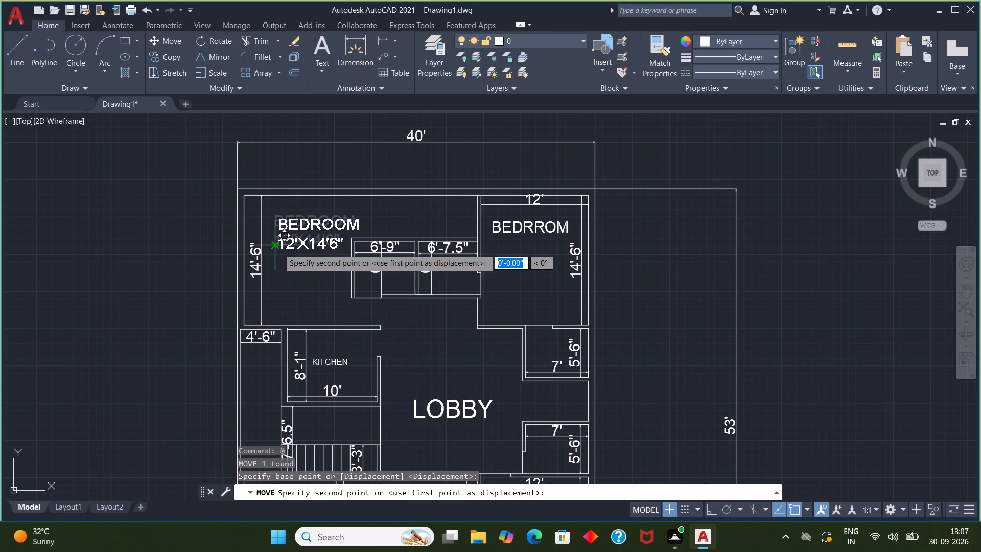
drag(278, 248, 268, 244)
click(268, 244)
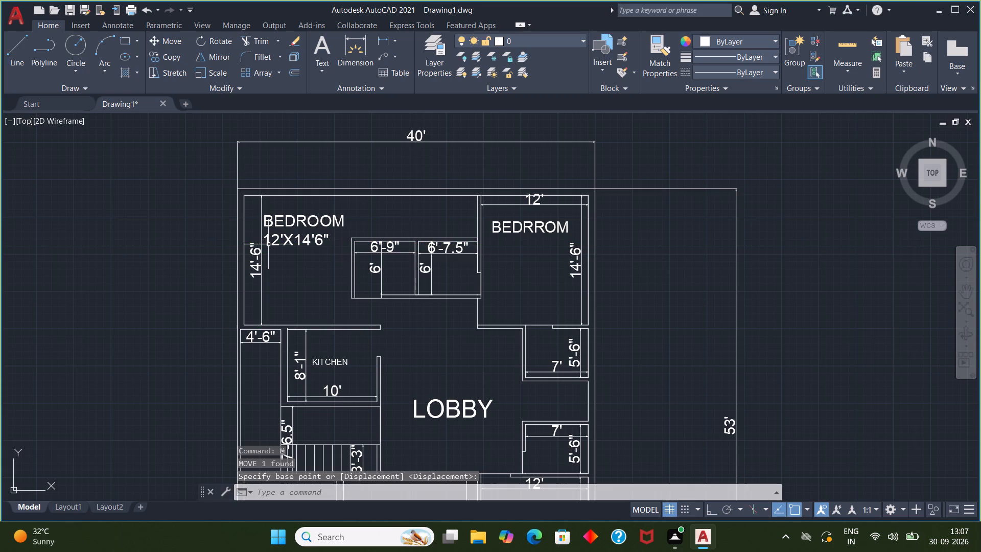
key(Escape)
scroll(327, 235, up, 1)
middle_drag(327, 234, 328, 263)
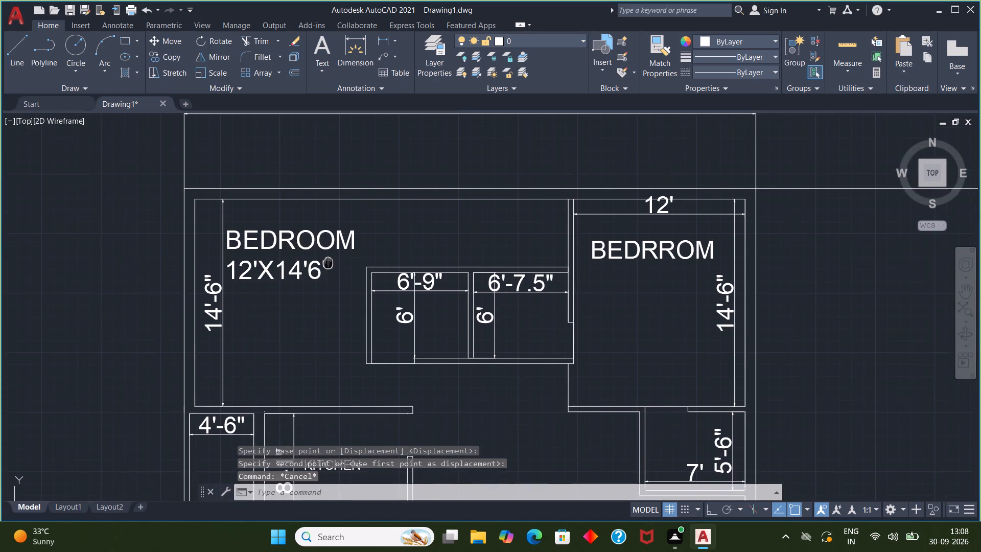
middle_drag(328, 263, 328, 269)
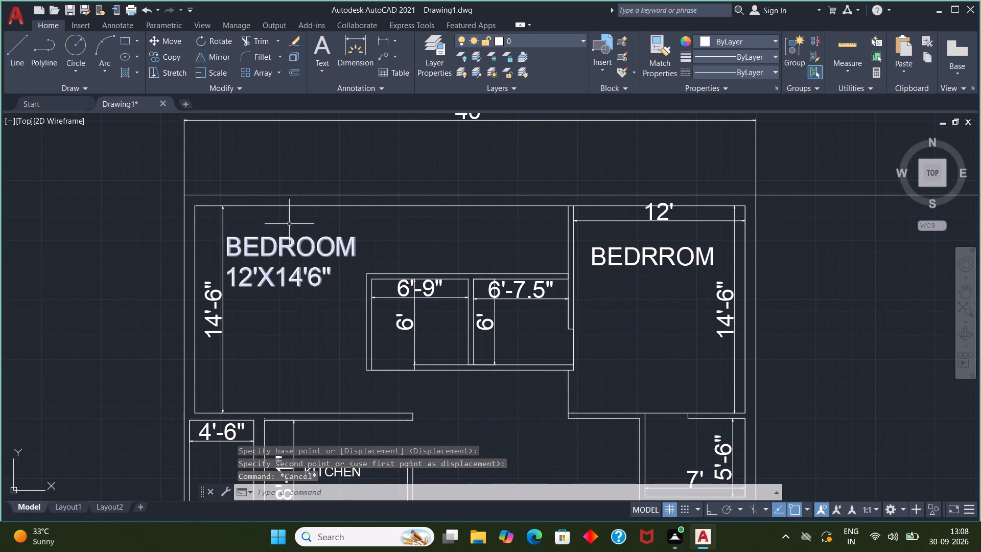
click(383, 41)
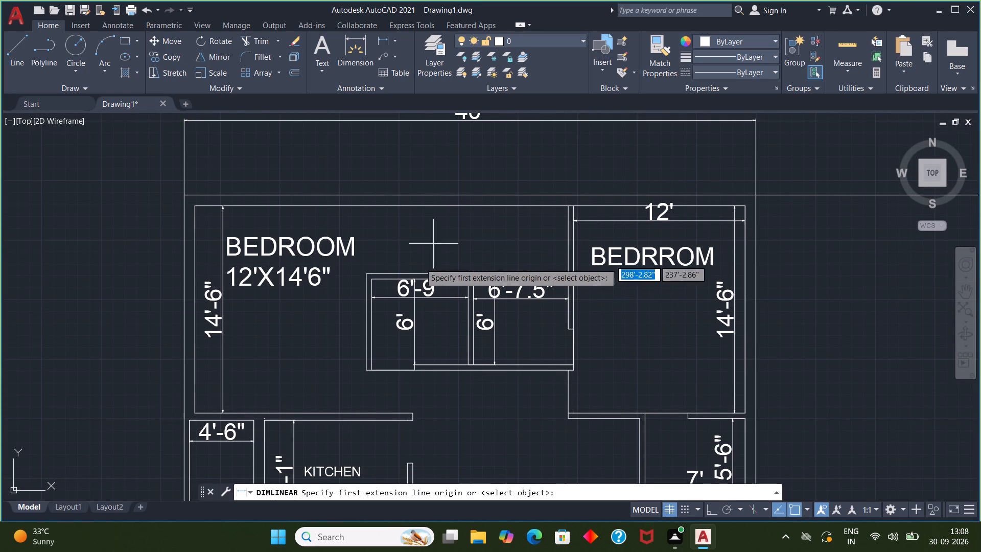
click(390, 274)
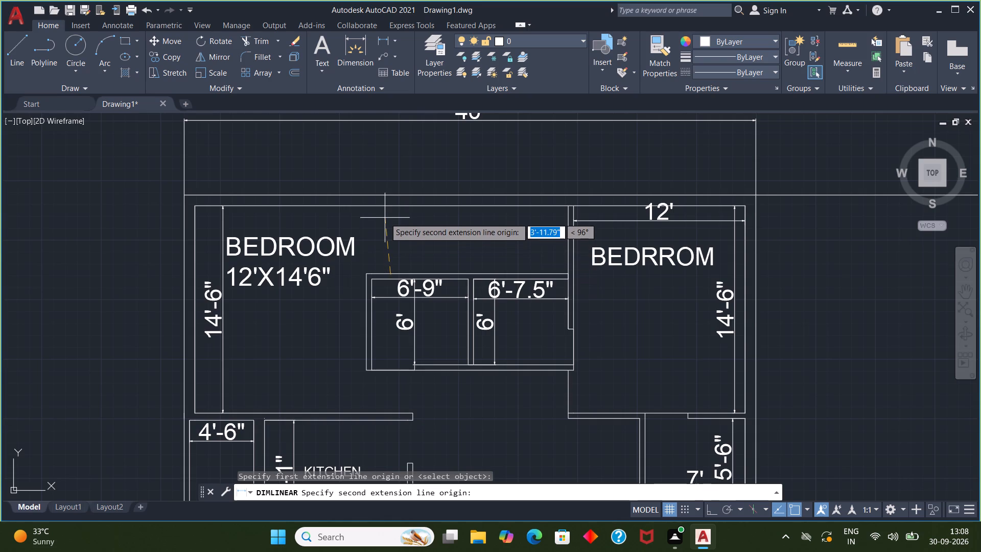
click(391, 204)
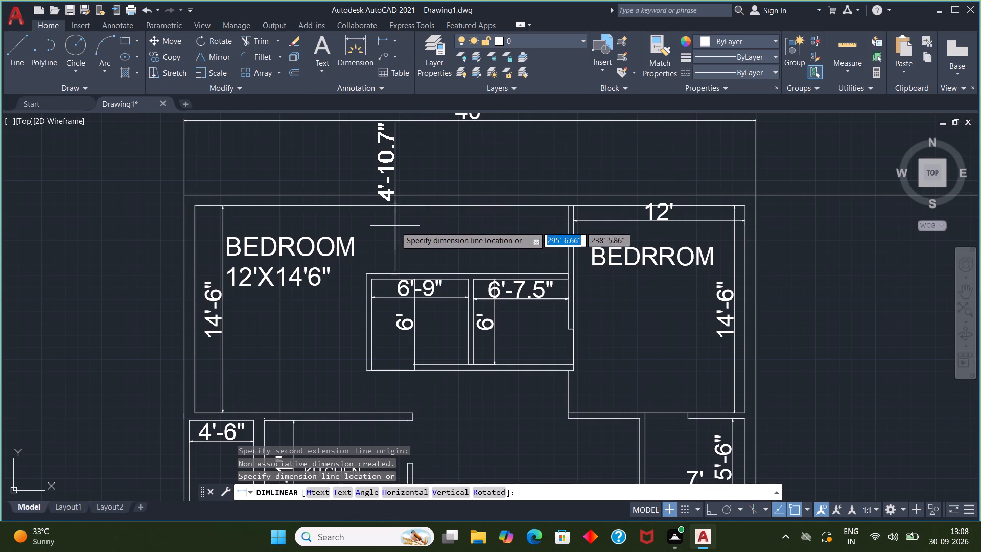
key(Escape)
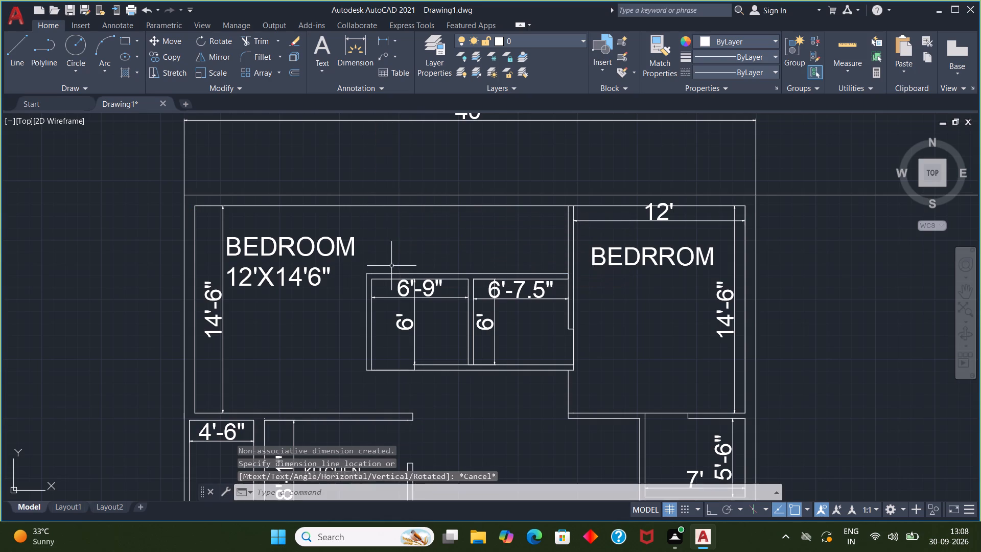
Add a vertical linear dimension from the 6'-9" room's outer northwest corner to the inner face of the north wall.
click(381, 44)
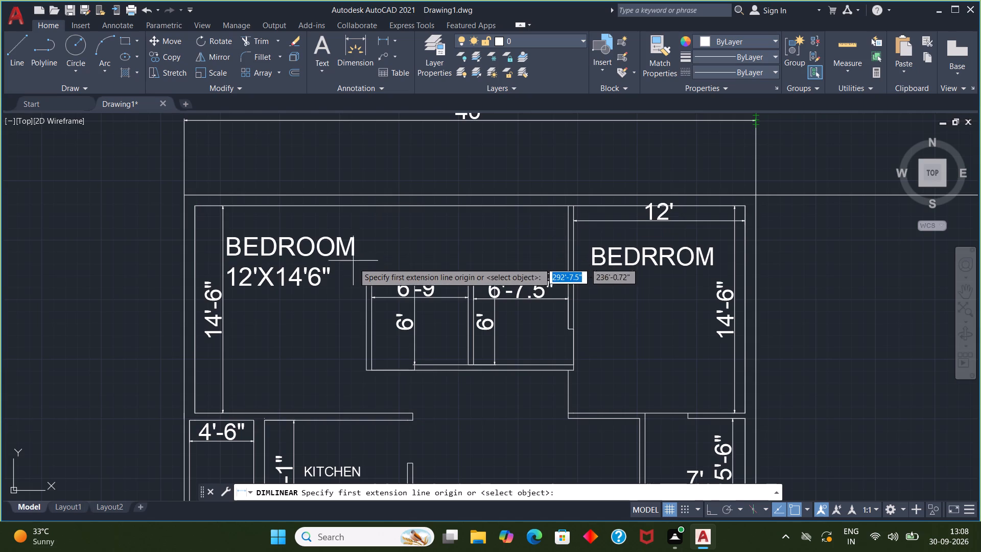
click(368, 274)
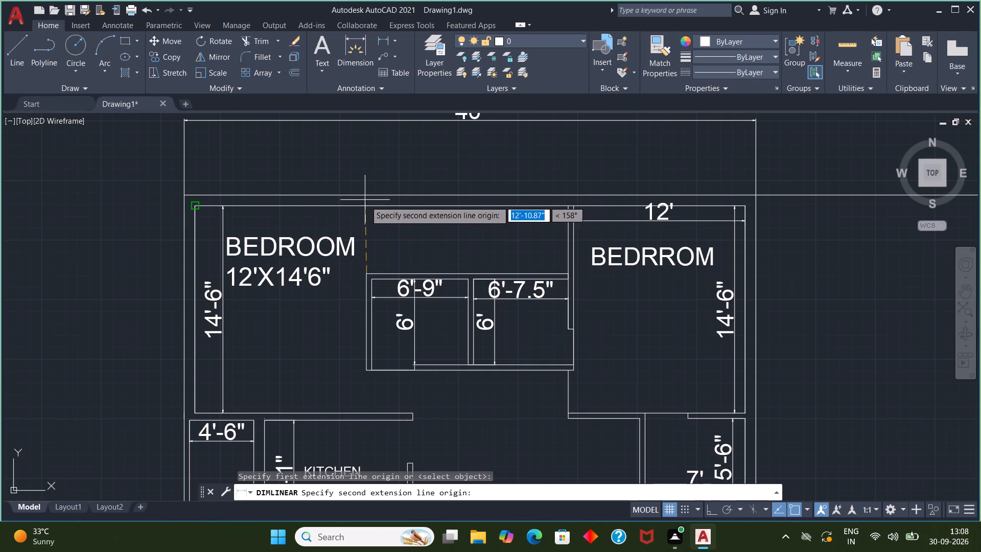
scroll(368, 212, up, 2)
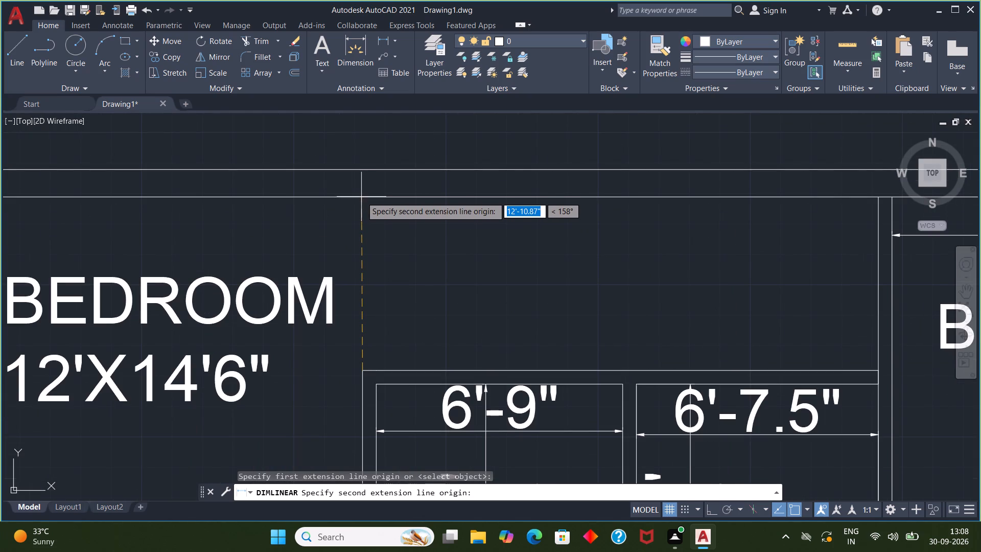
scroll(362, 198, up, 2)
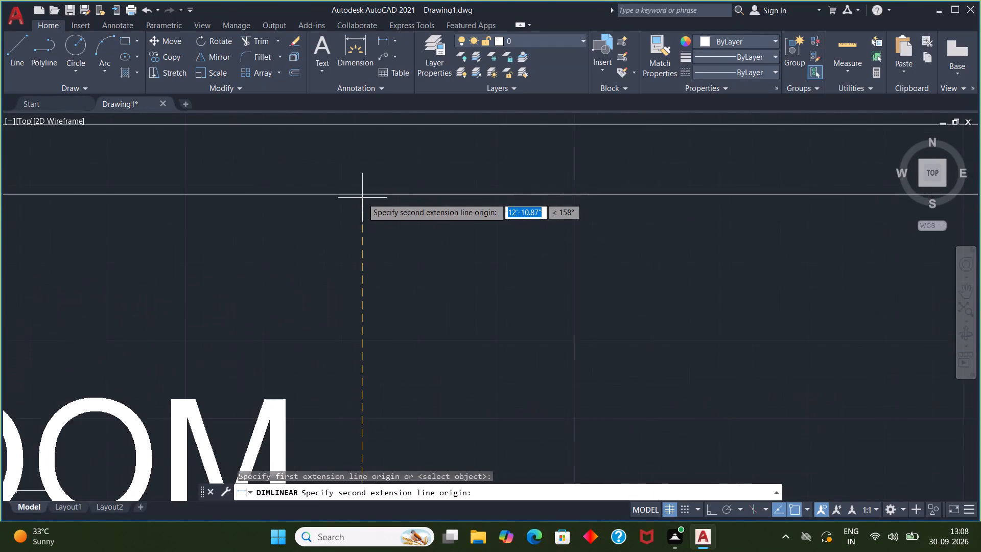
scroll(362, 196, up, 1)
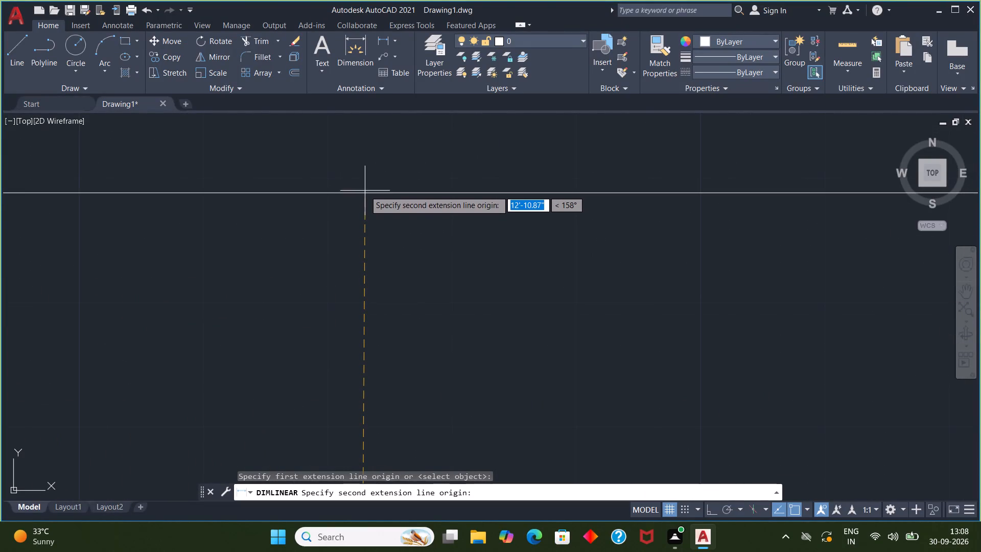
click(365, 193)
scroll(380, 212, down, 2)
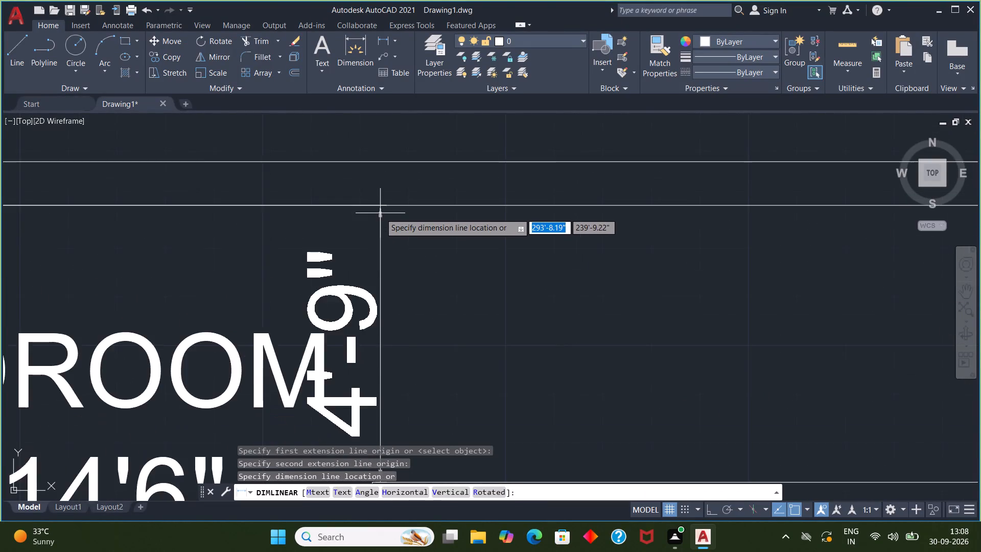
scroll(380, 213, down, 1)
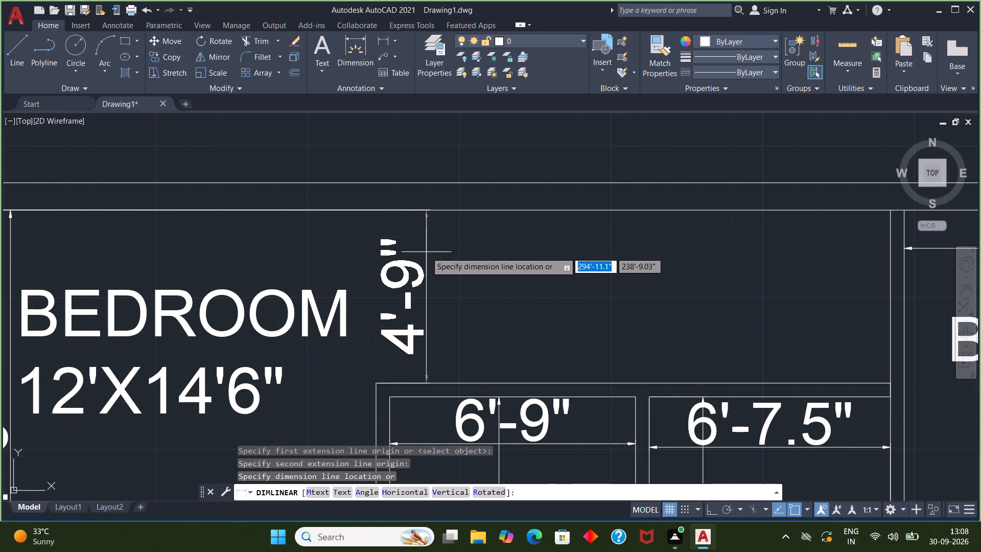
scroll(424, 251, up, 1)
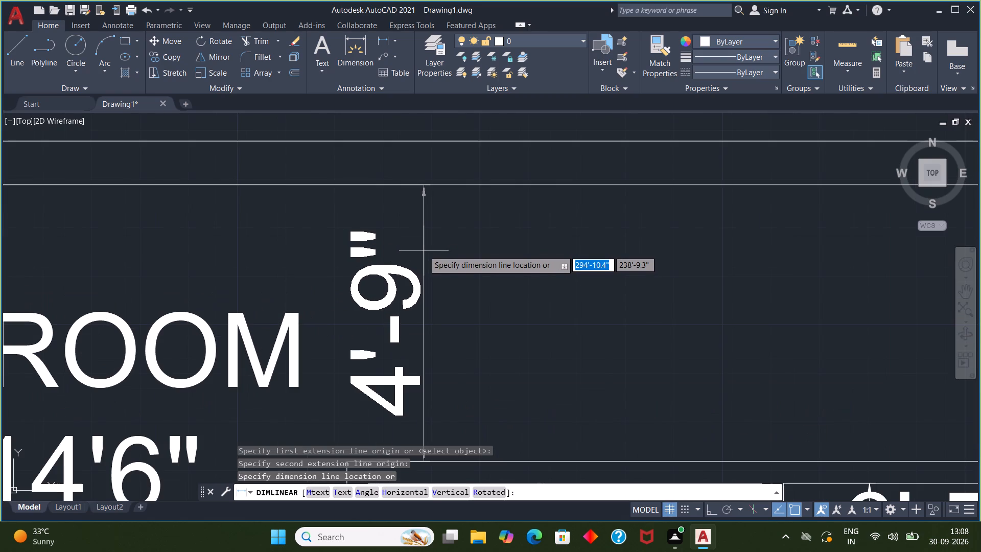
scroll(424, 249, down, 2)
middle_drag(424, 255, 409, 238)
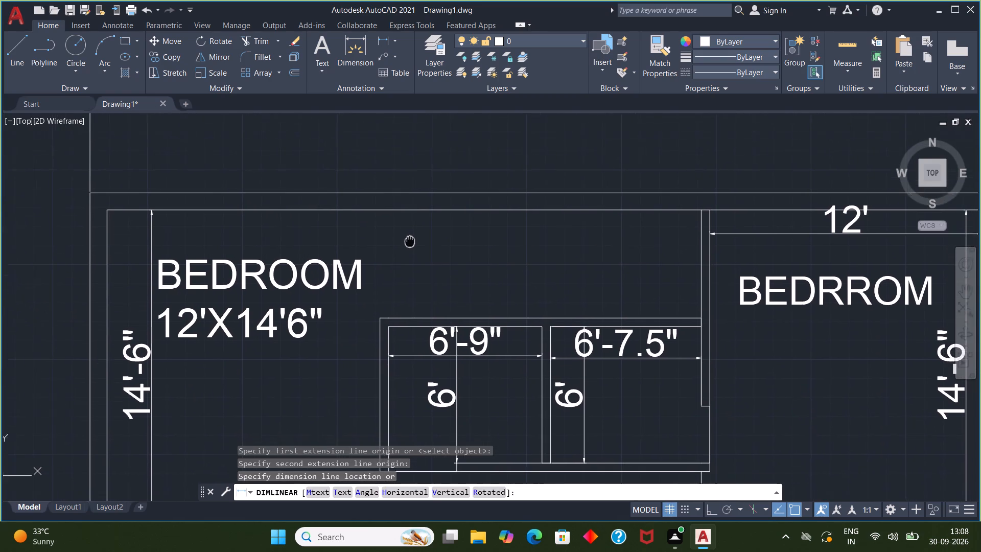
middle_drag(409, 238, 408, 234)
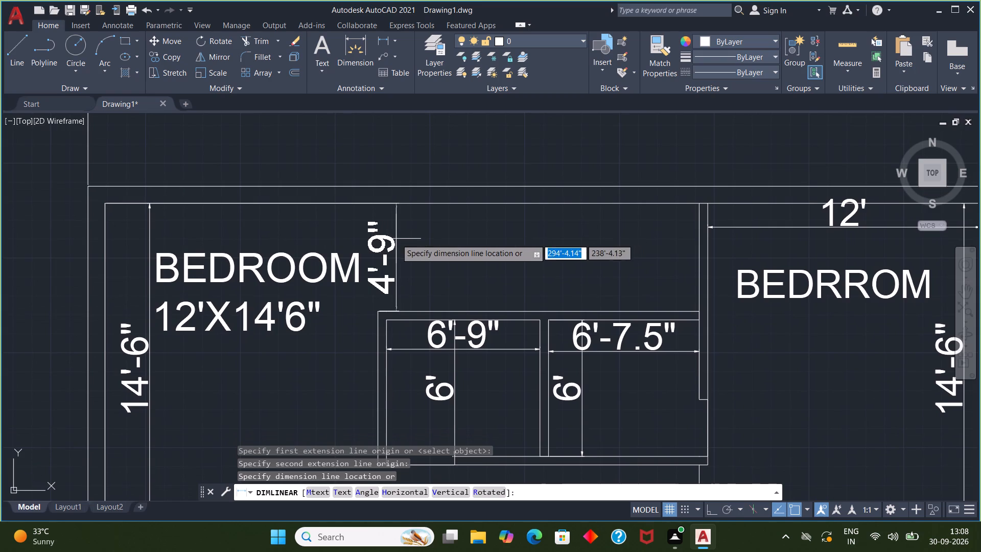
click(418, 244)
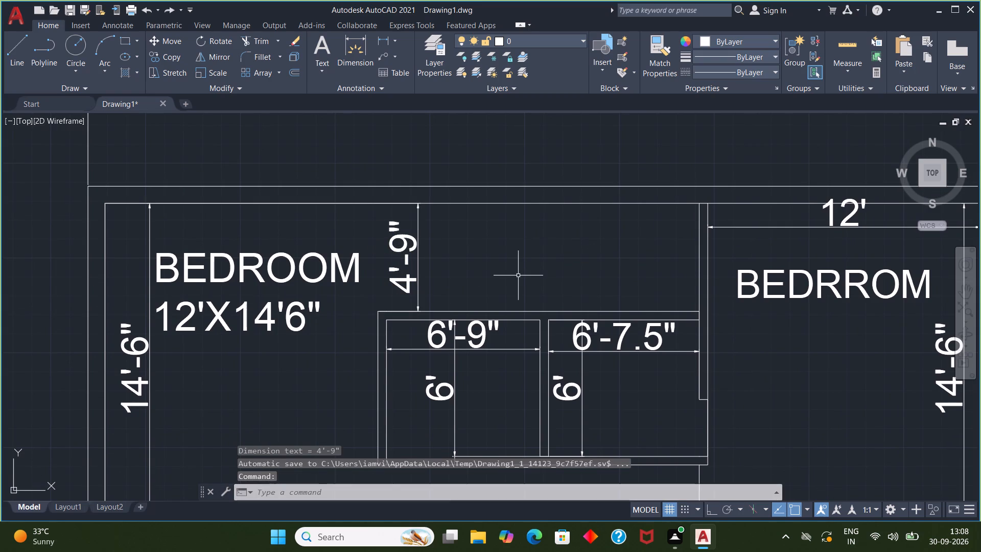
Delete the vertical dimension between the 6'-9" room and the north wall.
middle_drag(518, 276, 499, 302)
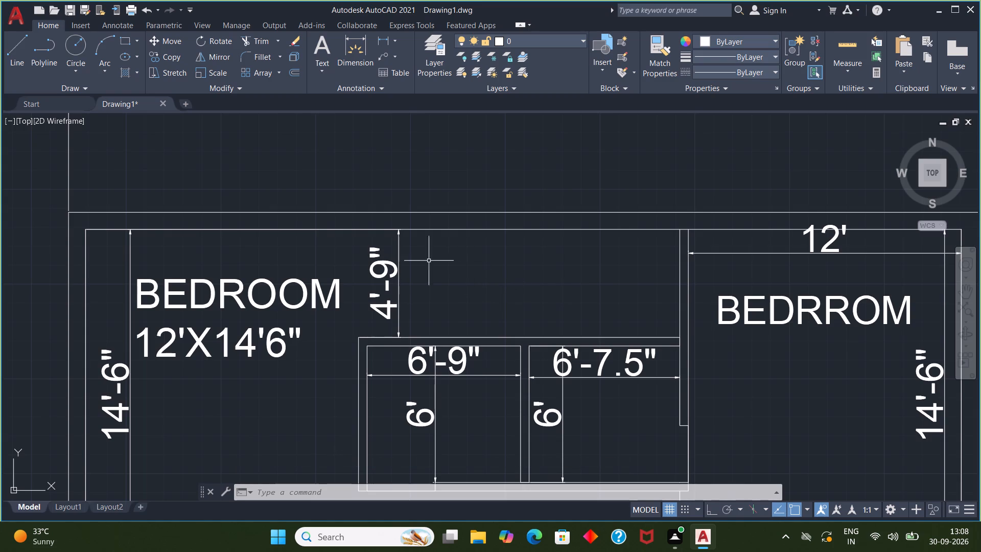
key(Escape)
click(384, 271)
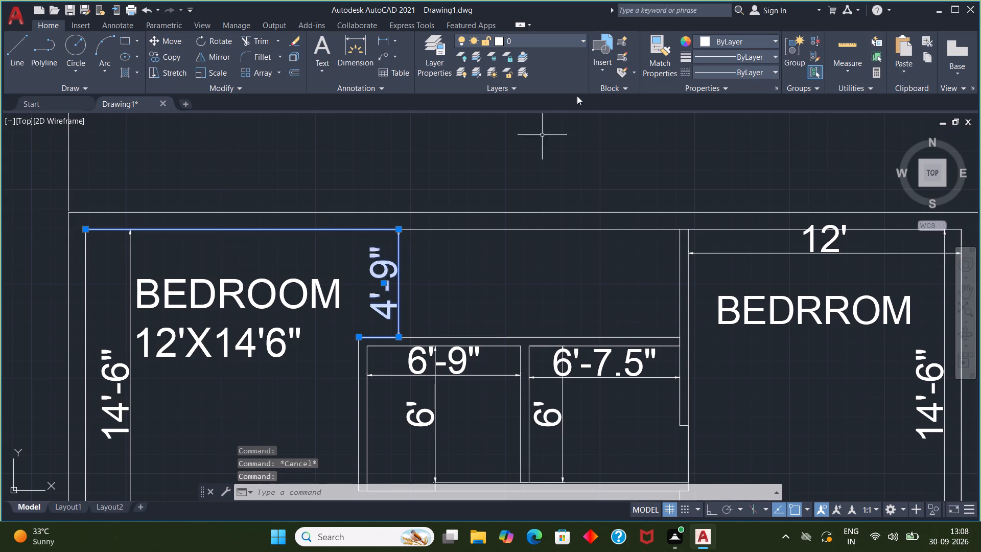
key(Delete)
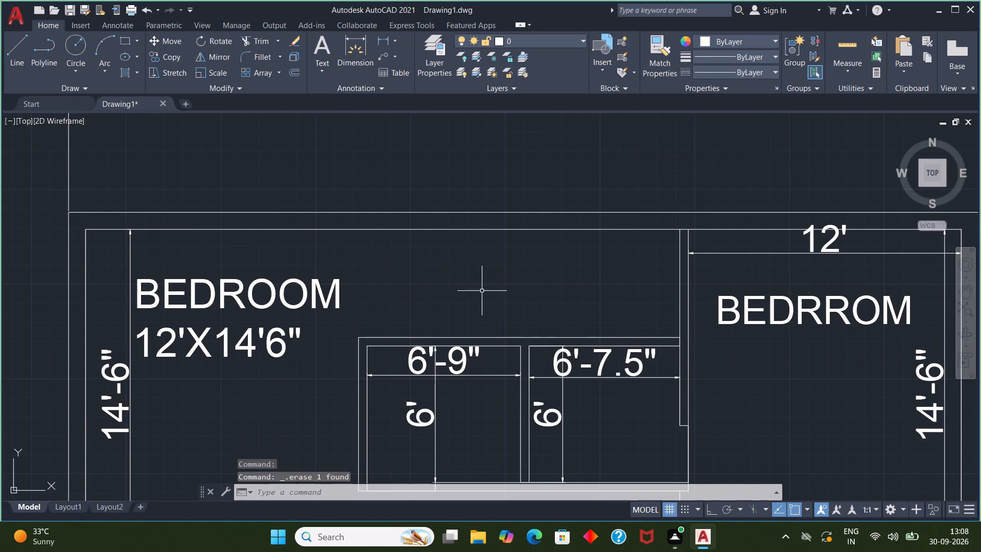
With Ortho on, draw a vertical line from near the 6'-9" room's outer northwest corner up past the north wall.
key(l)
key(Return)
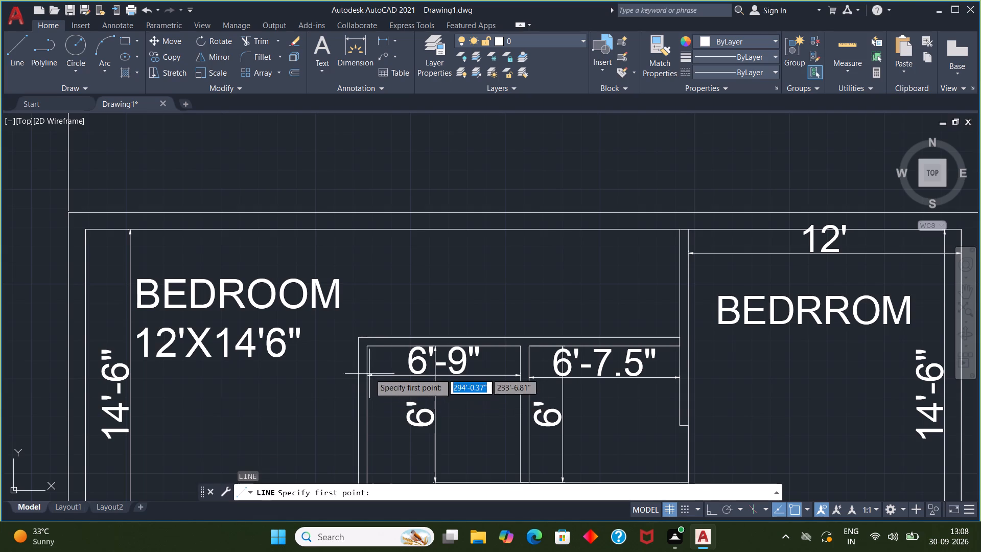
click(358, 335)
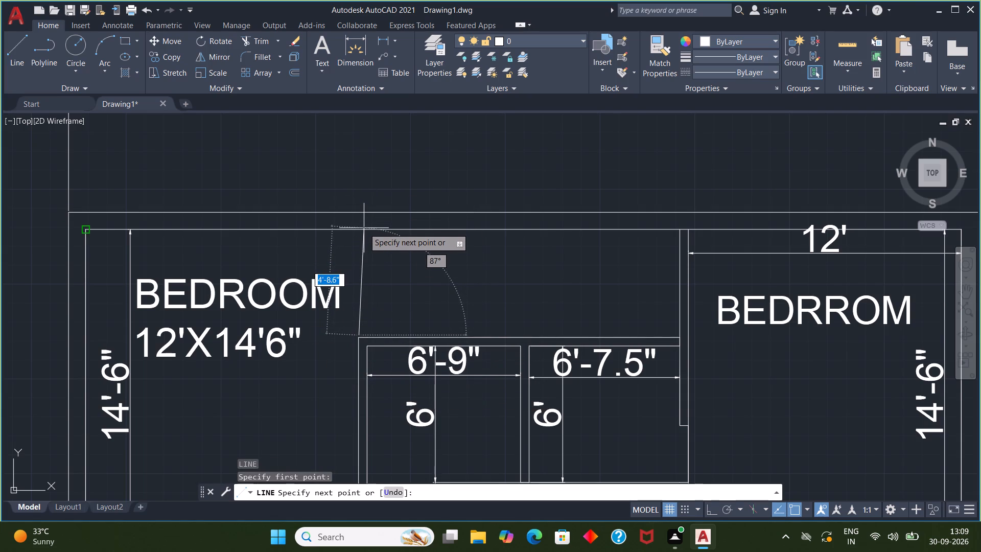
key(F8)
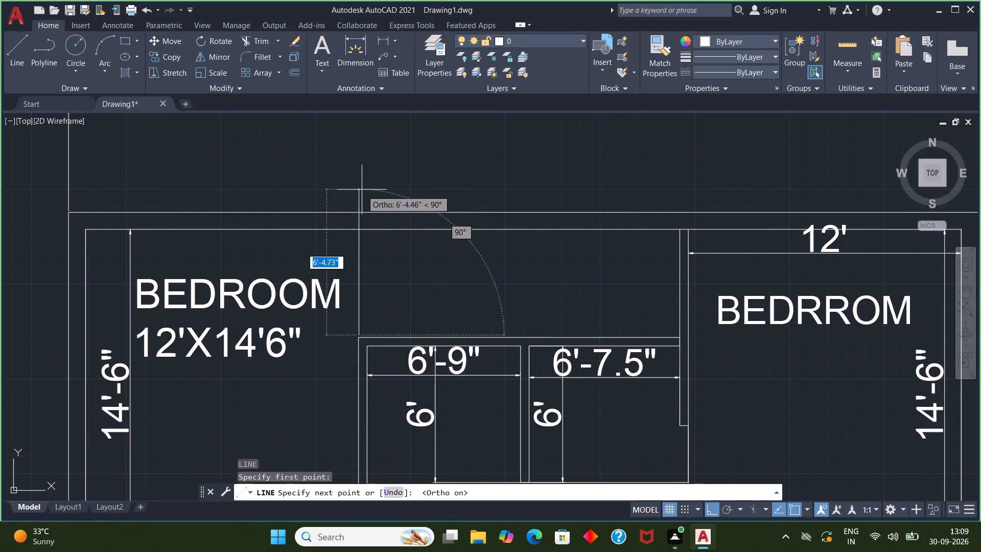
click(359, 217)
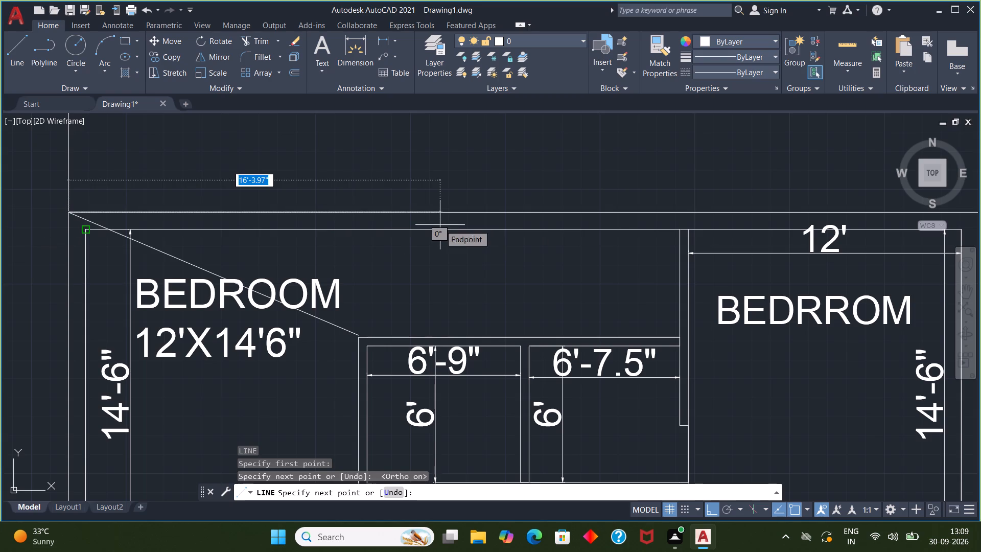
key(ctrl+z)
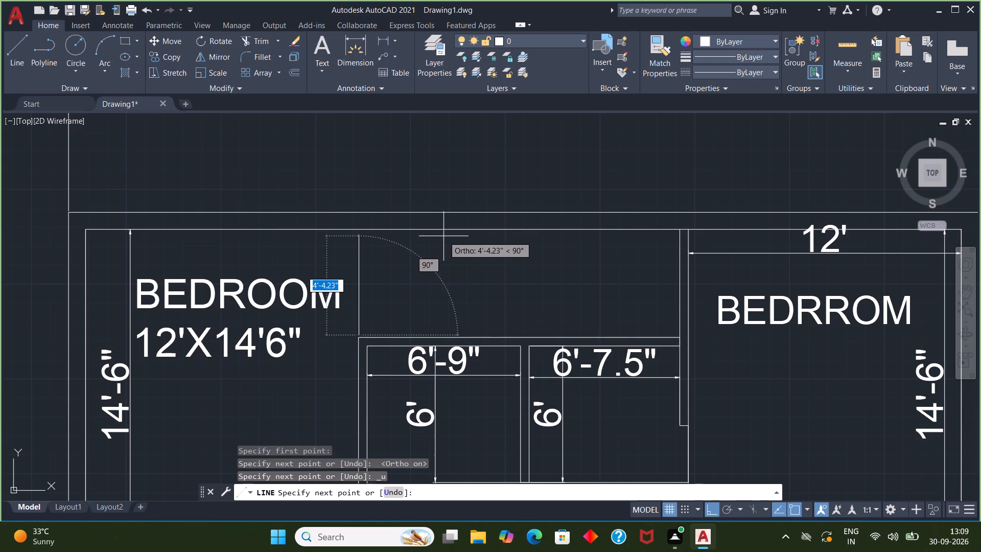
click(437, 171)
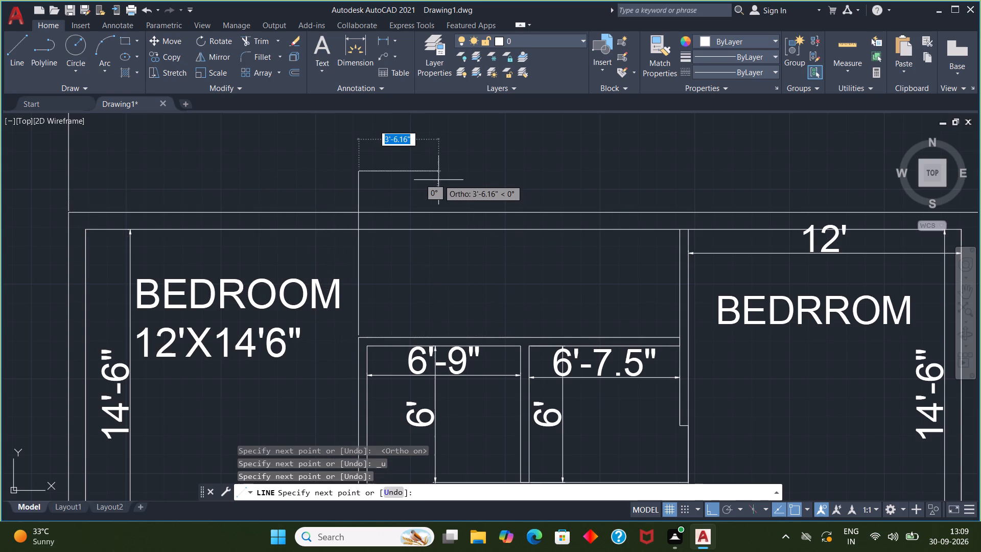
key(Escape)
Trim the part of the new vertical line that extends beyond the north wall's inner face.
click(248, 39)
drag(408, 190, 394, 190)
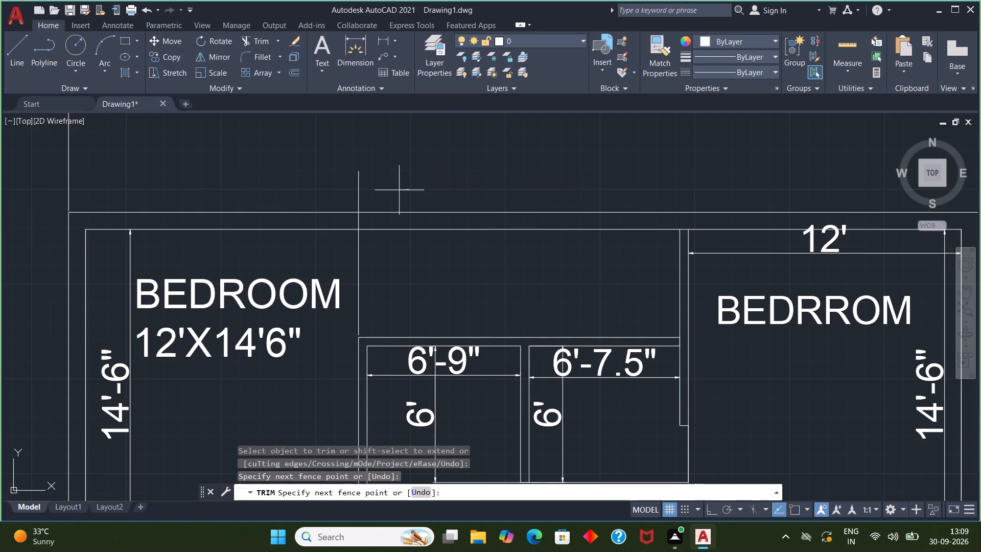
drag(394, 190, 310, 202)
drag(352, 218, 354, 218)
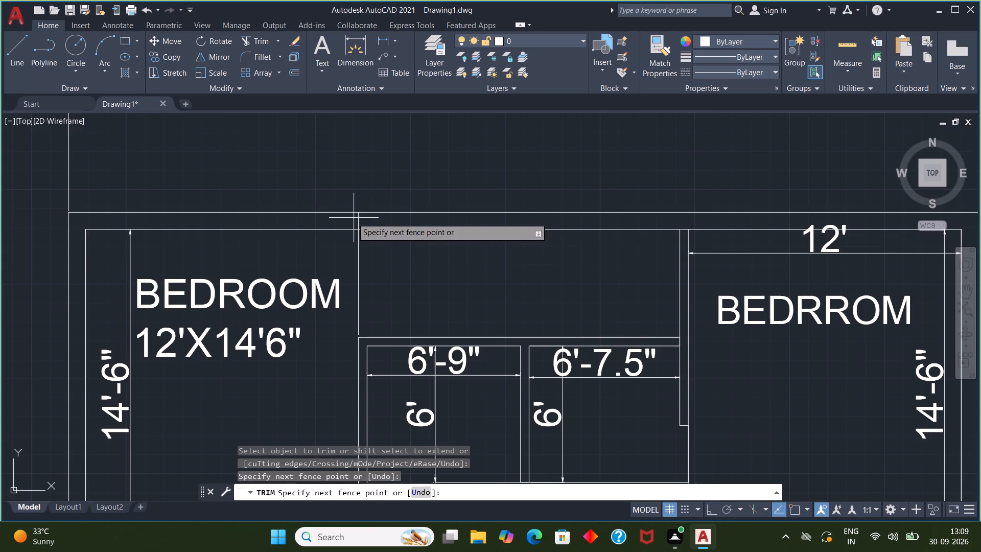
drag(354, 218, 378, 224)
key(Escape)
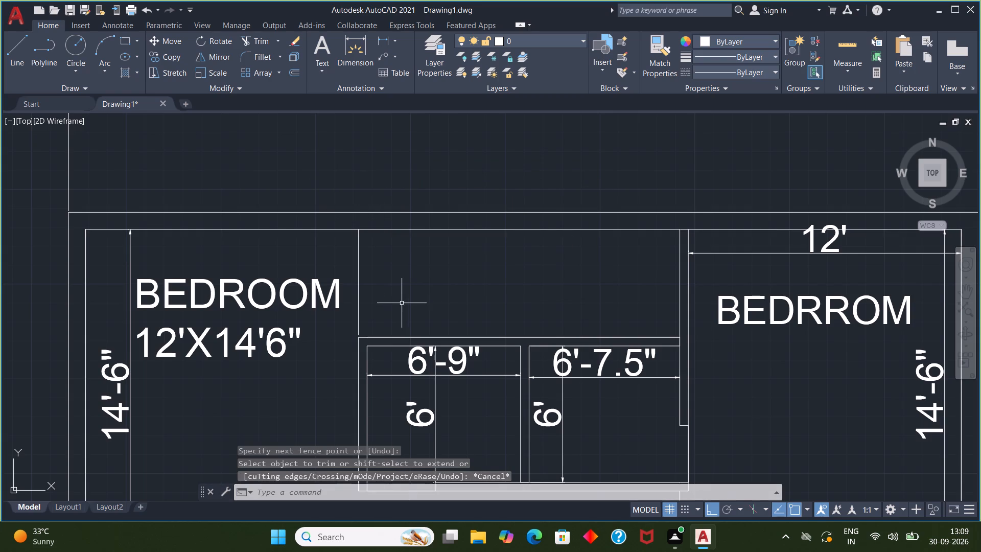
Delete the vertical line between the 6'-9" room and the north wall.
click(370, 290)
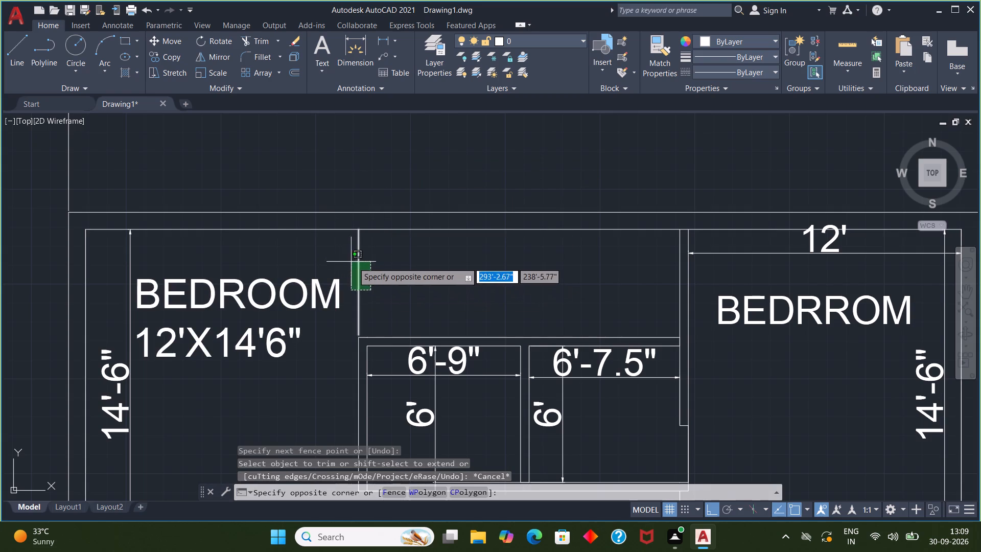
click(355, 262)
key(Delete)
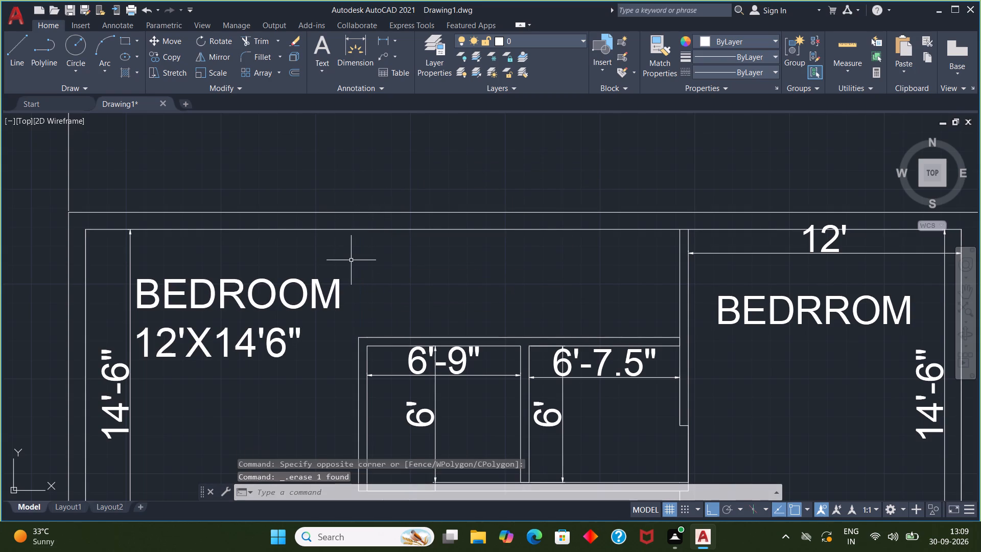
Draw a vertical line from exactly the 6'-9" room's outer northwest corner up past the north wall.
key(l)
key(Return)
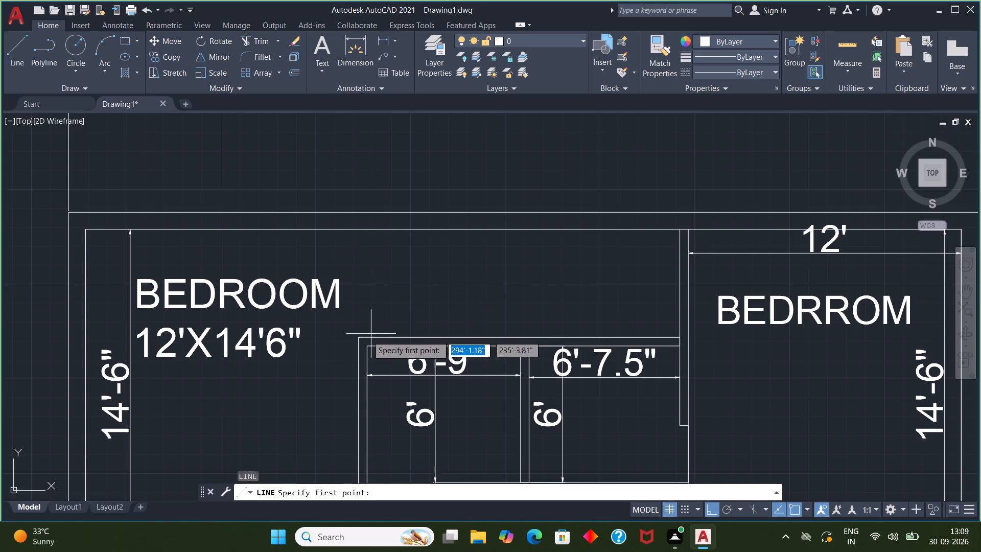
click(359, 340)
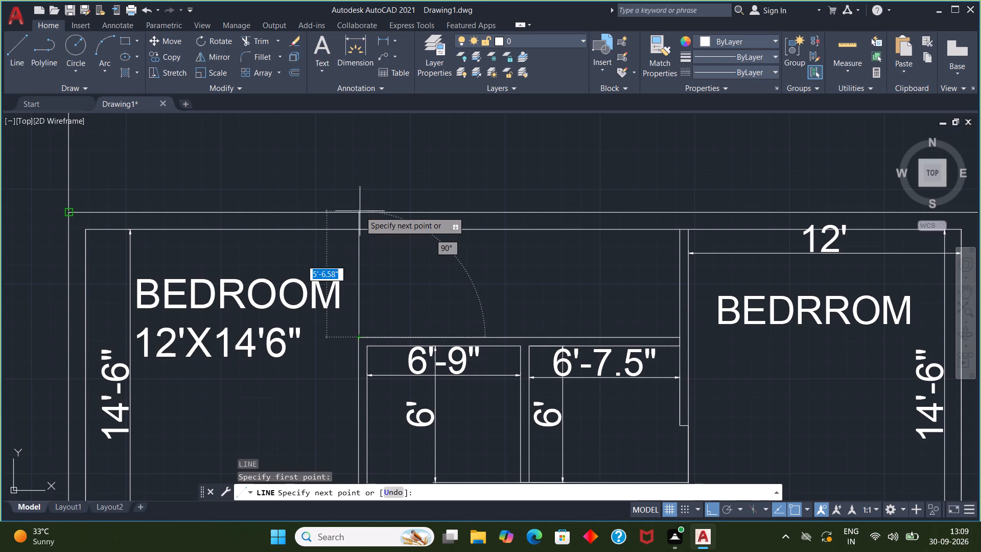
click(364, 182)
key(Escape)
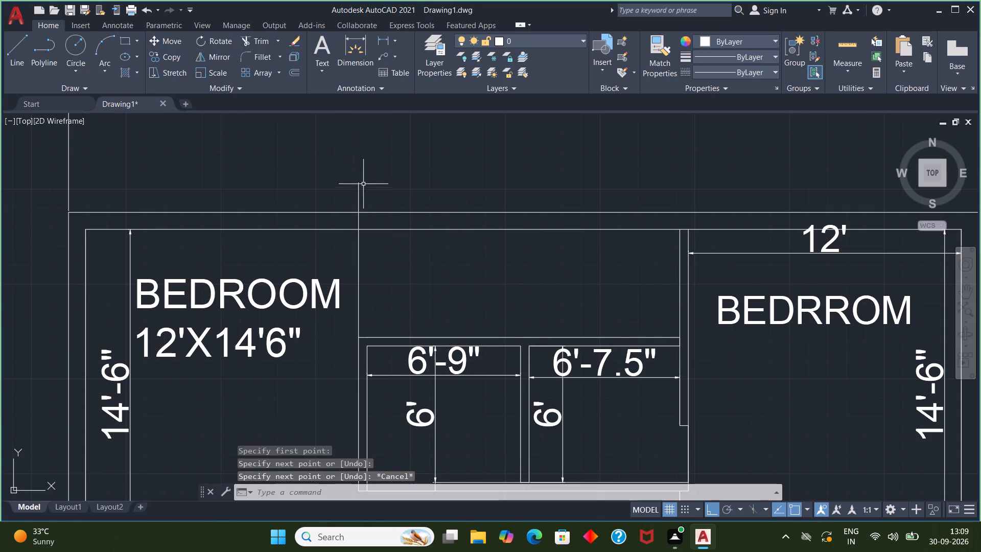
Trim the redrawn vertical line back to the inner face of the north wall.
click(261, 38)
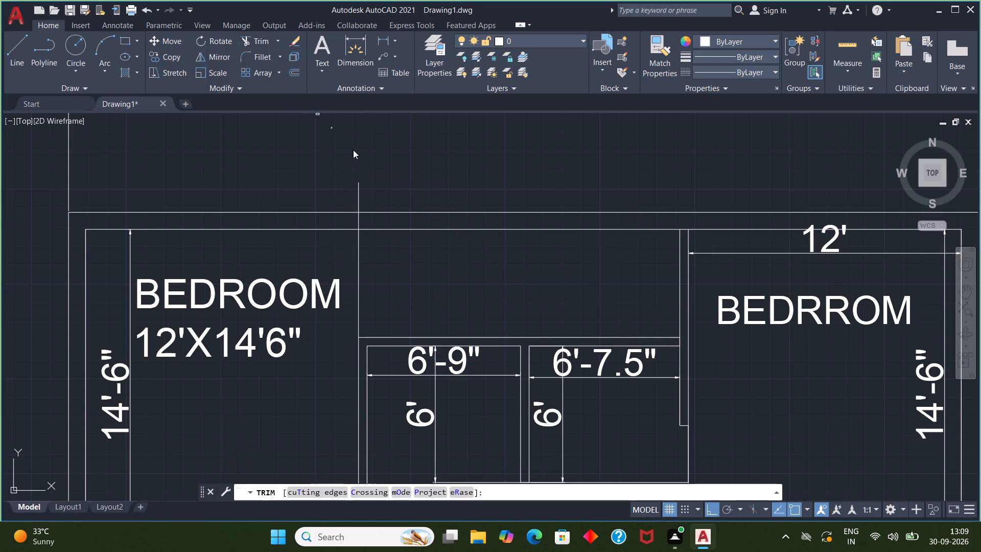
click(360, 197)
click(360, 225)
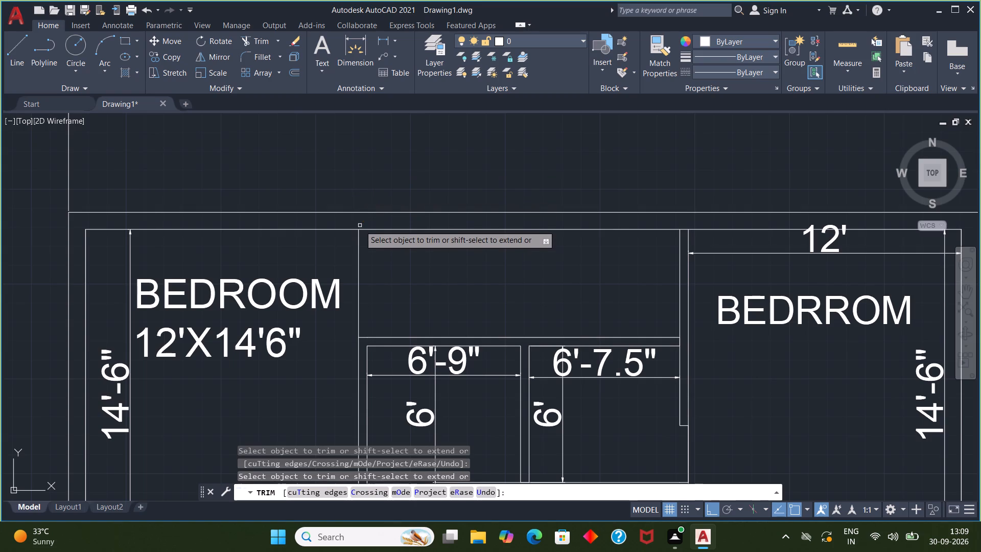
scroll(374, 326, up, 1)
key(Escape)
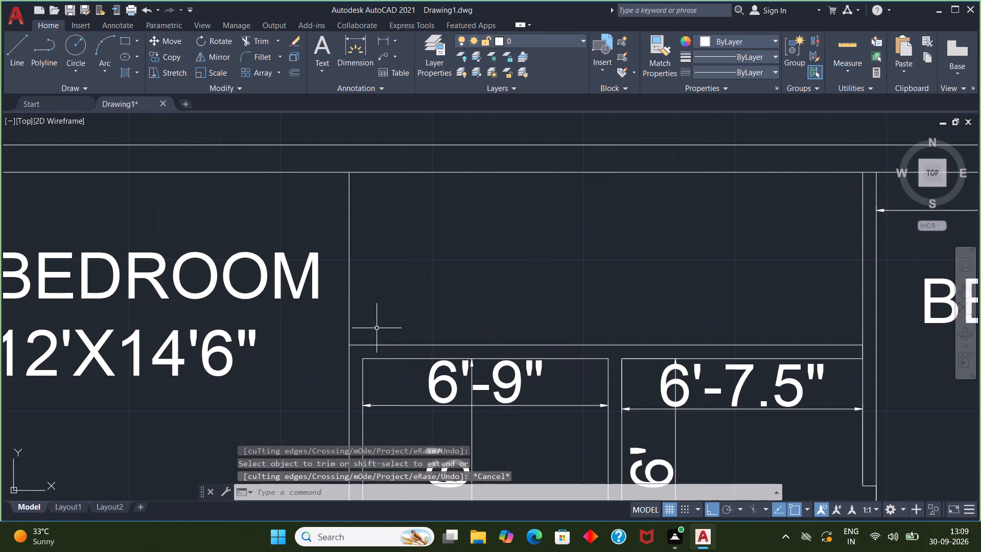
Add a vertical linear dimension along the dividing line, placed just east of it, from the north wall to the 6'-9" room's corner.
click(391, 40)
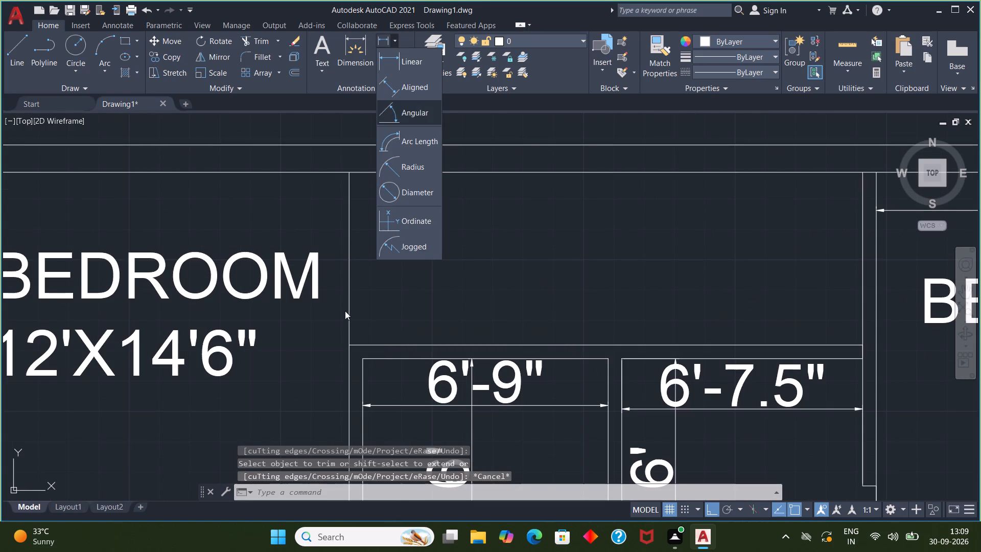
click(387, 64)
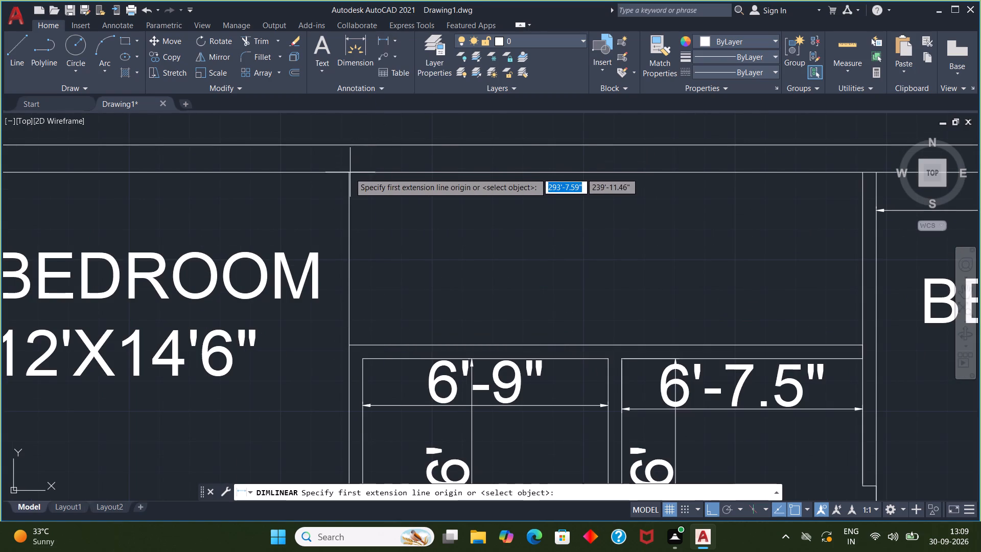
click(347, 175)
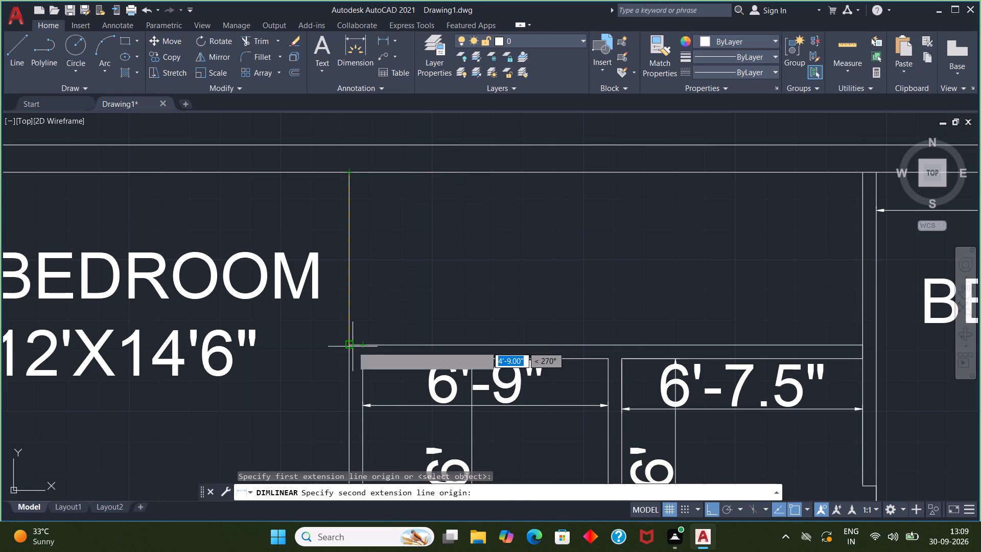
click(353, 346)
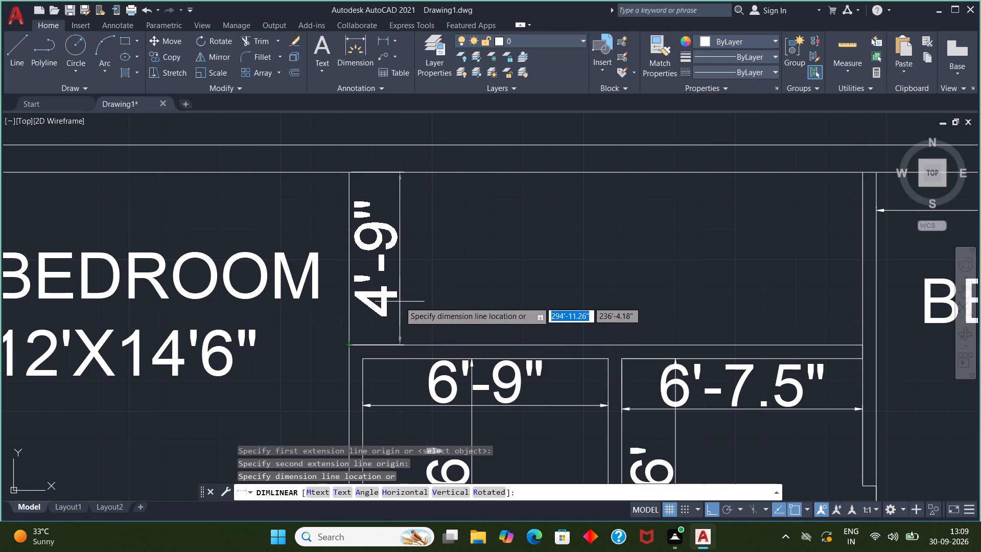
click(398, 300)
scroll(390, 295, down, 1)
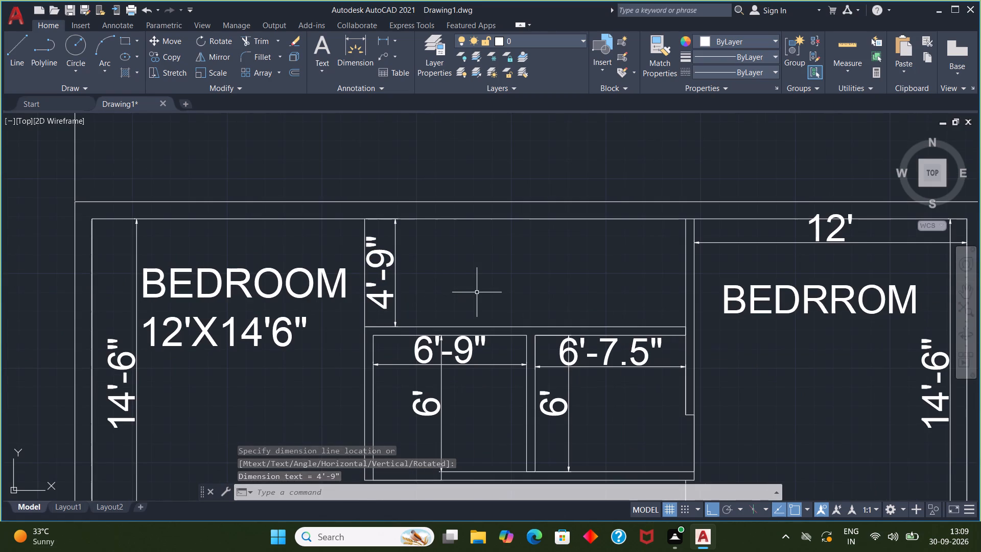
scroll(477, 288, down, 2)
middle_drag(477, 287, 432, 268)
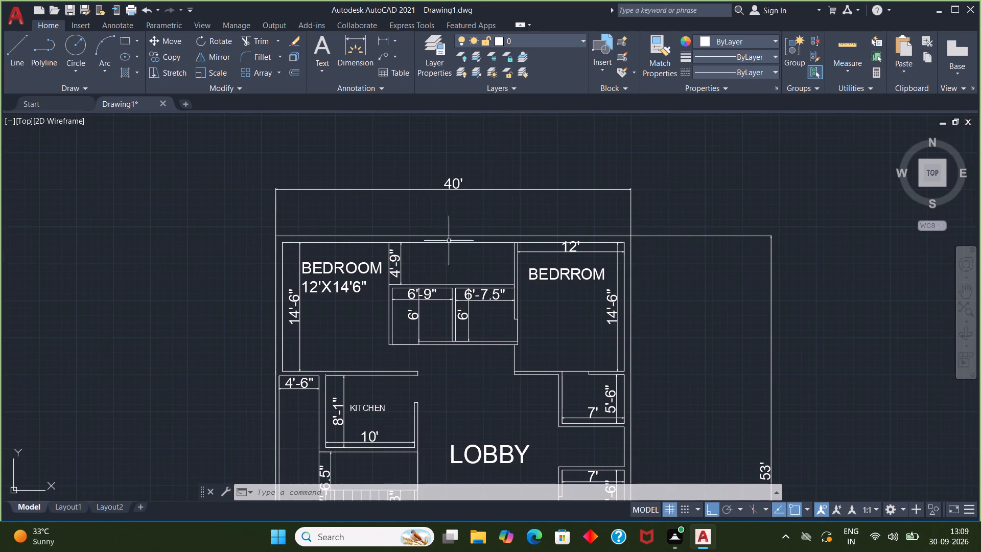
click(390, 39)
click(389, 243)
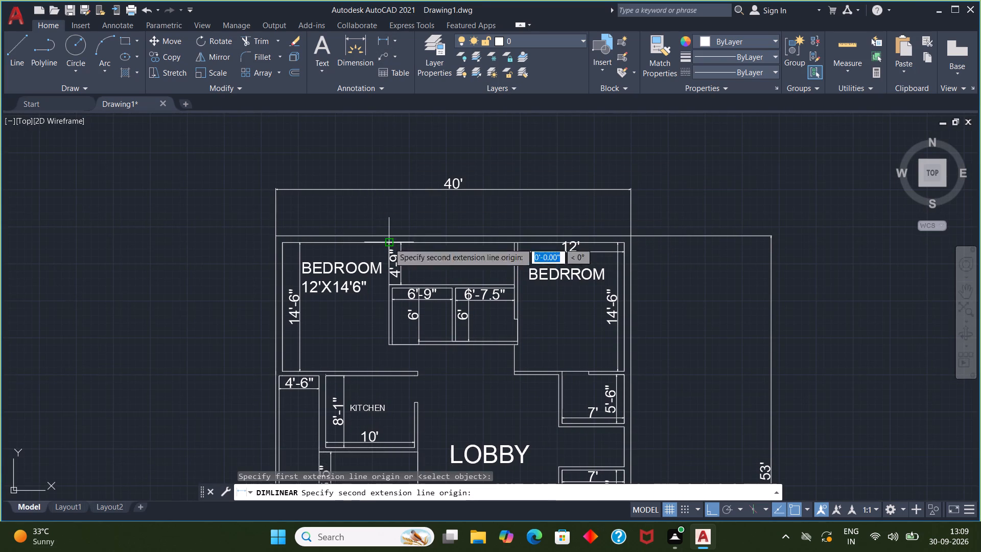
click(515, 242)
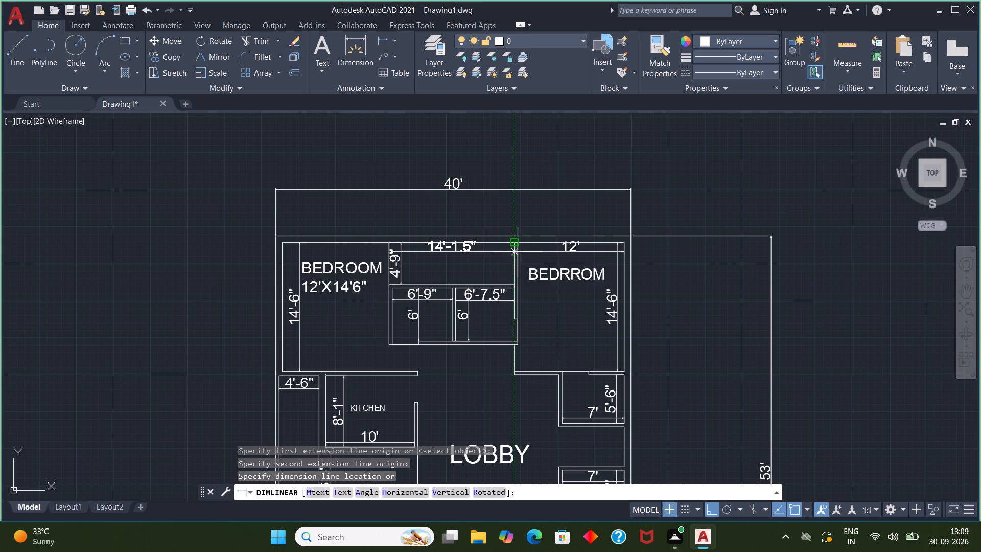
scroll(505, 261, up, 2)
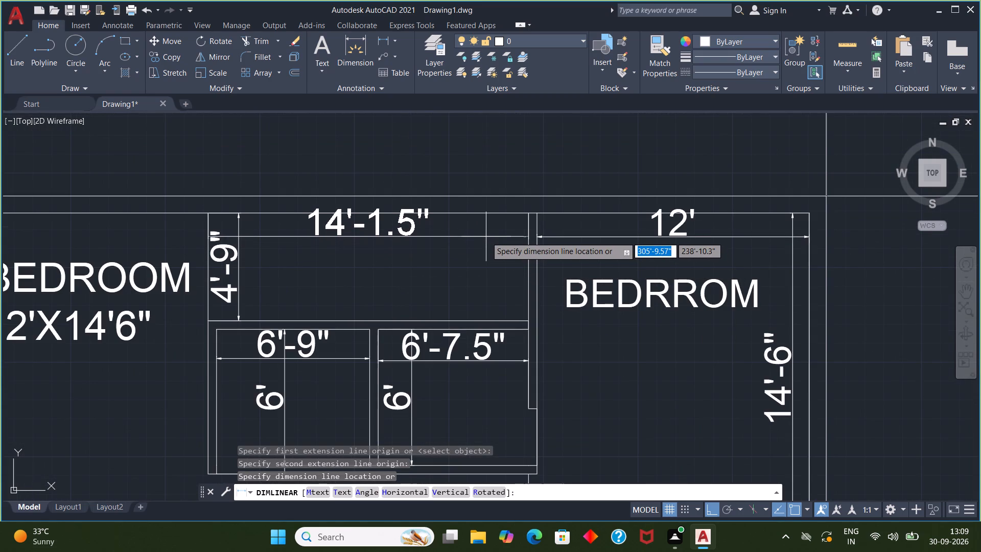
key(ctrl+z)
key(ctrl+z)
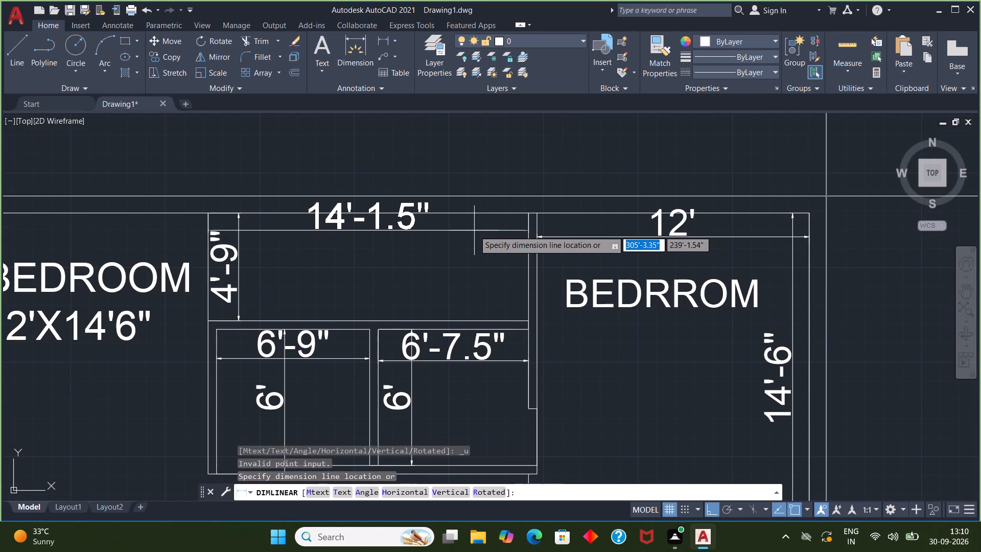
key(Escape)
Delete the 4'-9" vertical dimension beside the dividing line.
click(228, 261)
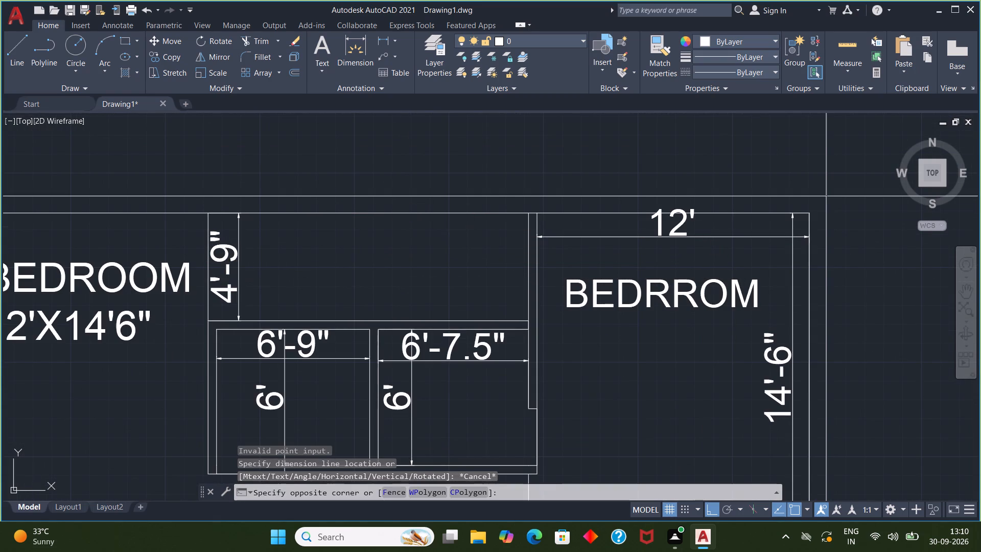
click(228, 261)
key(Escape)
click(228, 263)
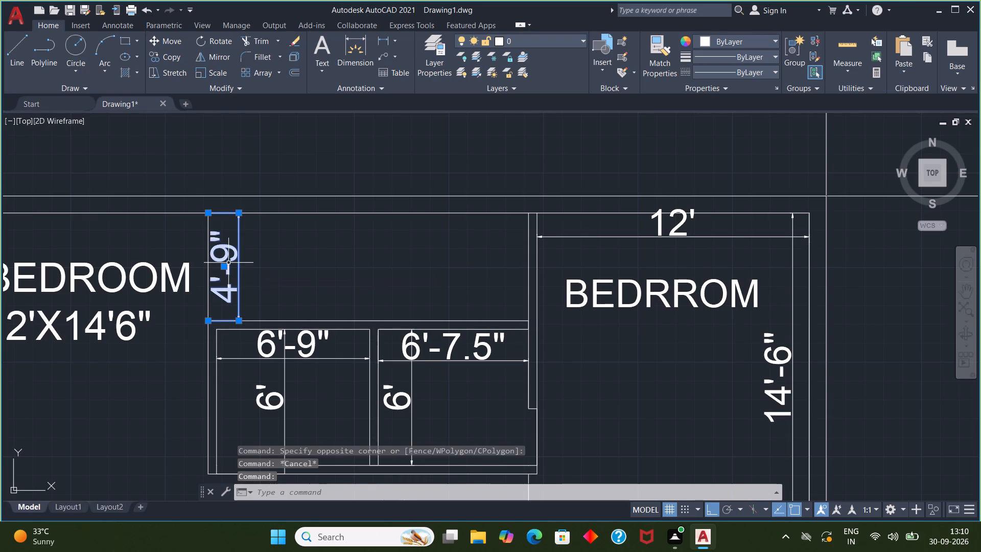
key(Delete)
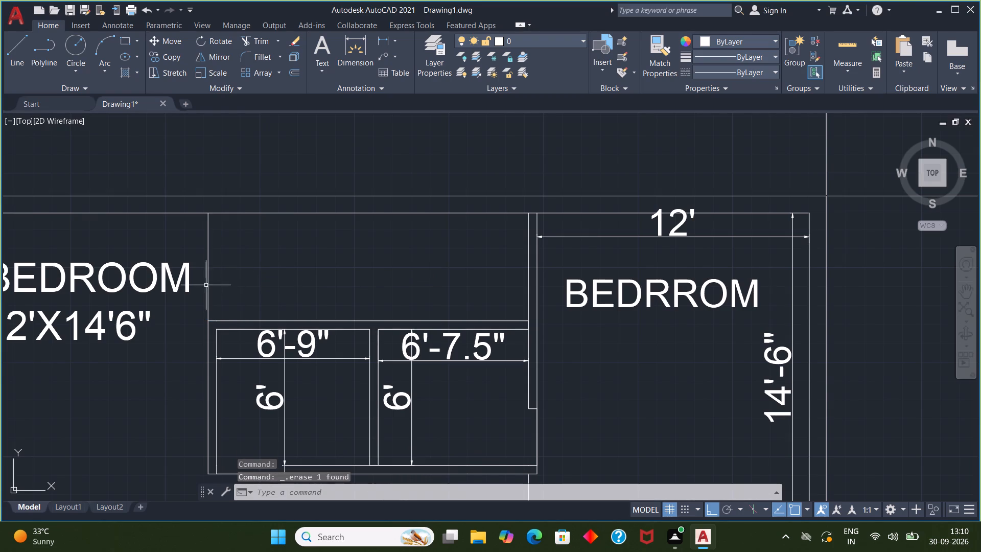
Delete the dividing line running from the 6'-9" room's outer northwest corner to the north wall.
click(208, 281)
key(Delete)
Draw a vertical line from the 6'-9" room's inner northwest corner up past the outer face of the north wall.
key(l)
key(Return)
click(220, 331)
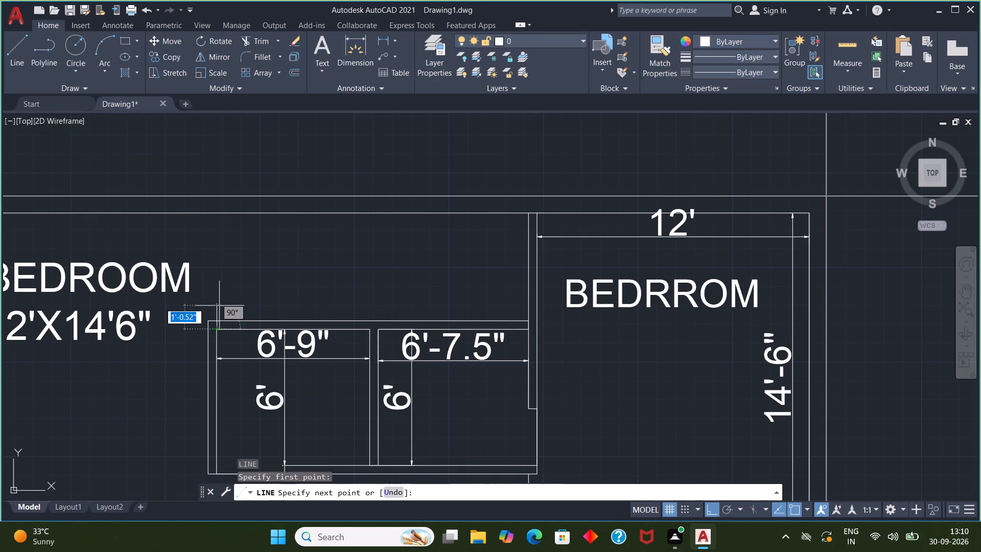
click(229, 168)
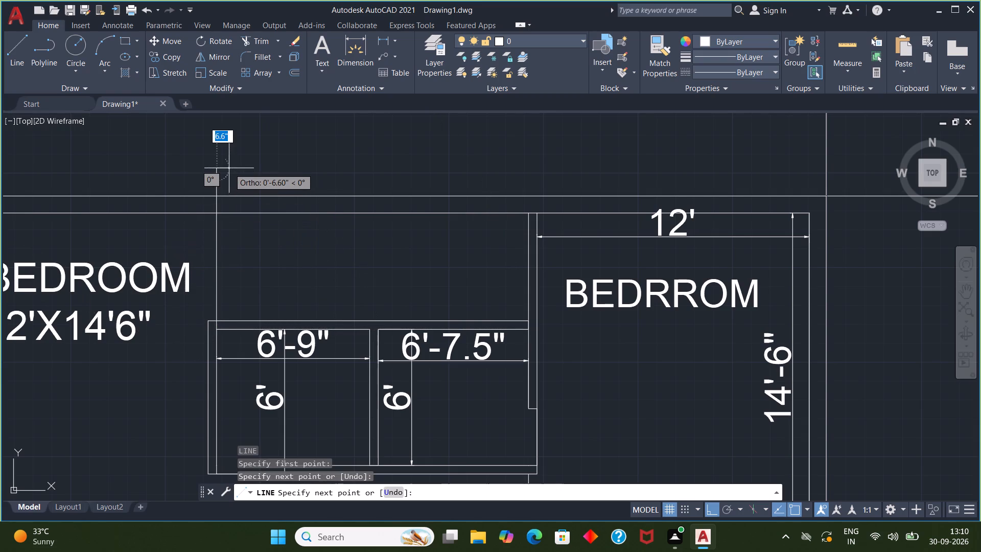
key(Escape)
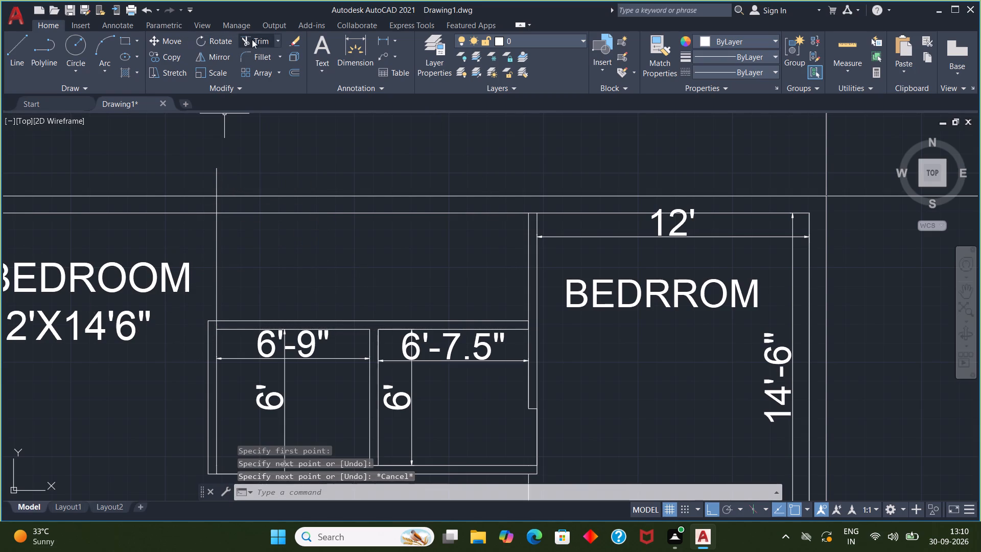
Trim the dividing line's excess above the north wall's inner face, including the part crossing the wall thickness.
click(252, 38)
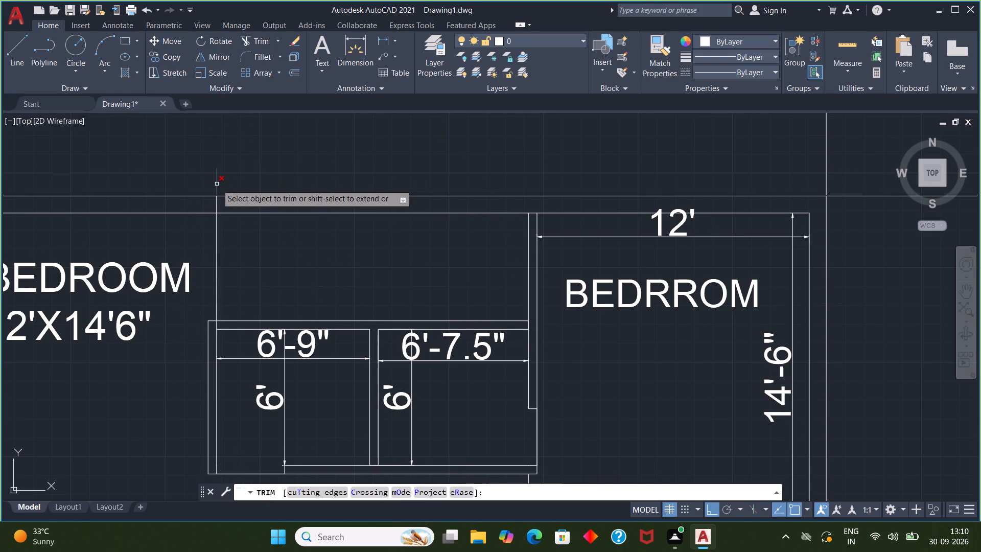
click(217, 184)
click(217, 209)
key(Escape)
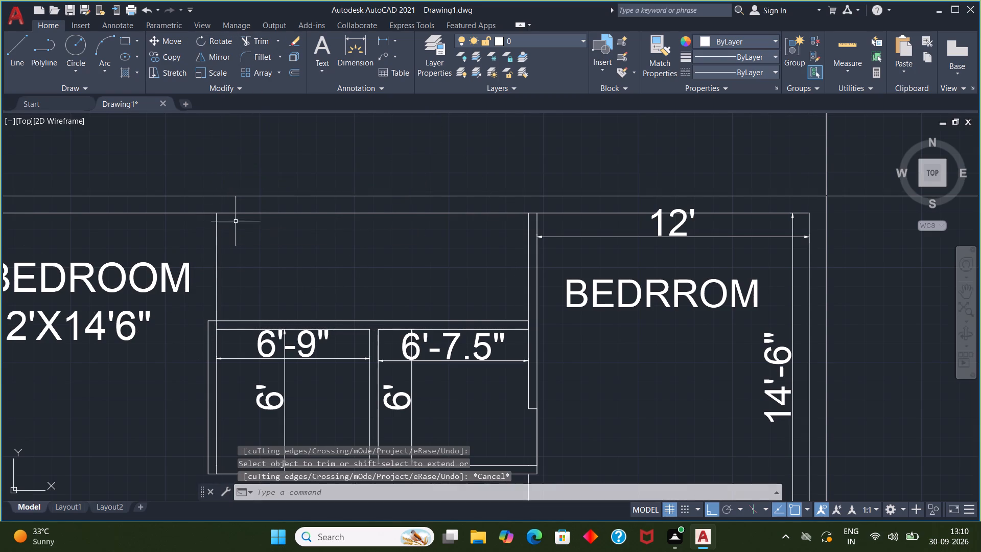
Add a horizontal linear dimension along the north wall's inner face, from the dividing line to the east bedroom's west wall, placed just below the wall.
middle_drag(313, 349, 312, 315)
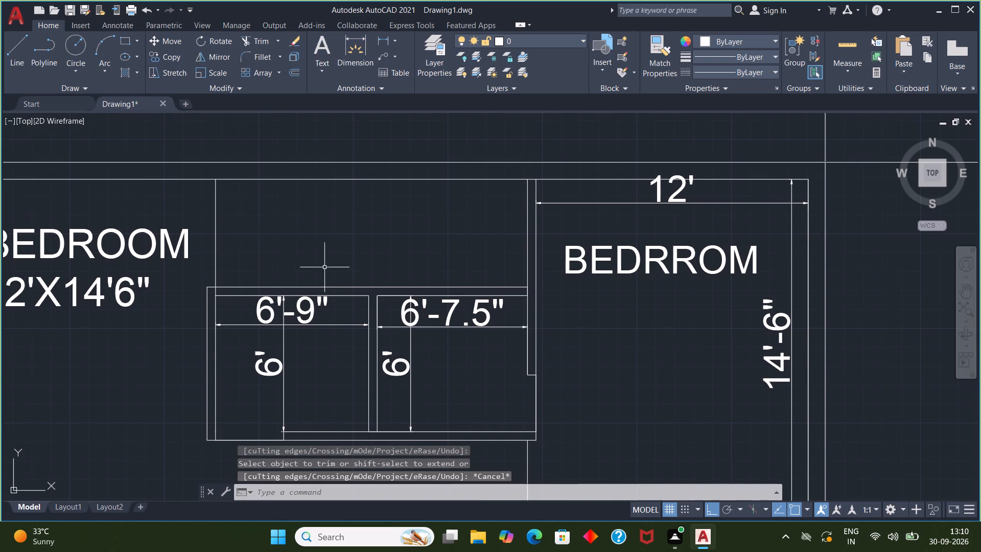
click(389, 42)
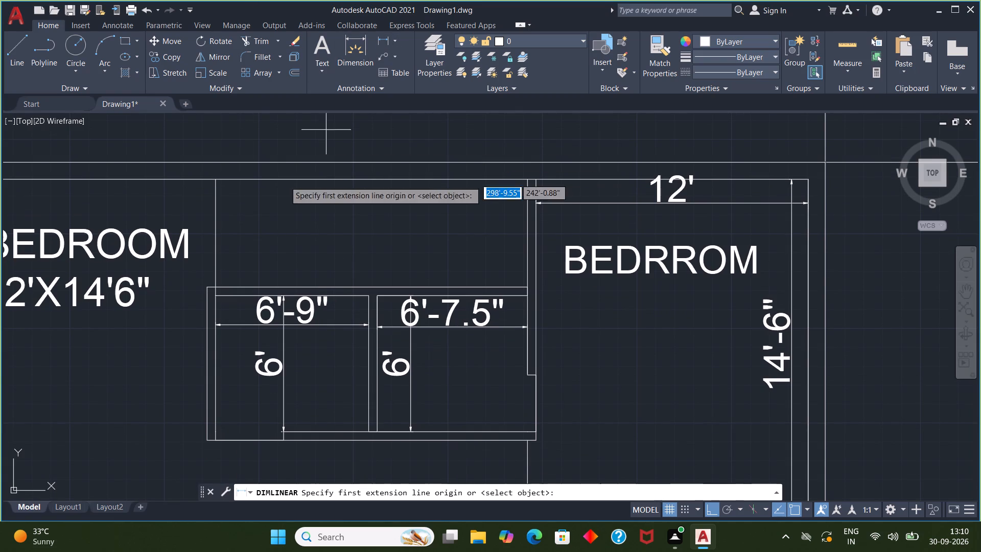
click(214, 181)
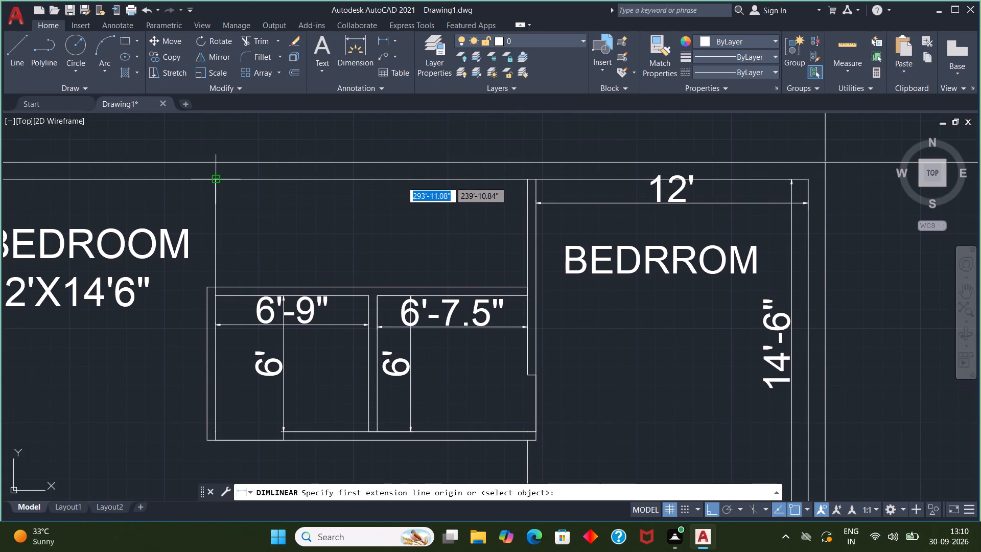
click(525, 178)
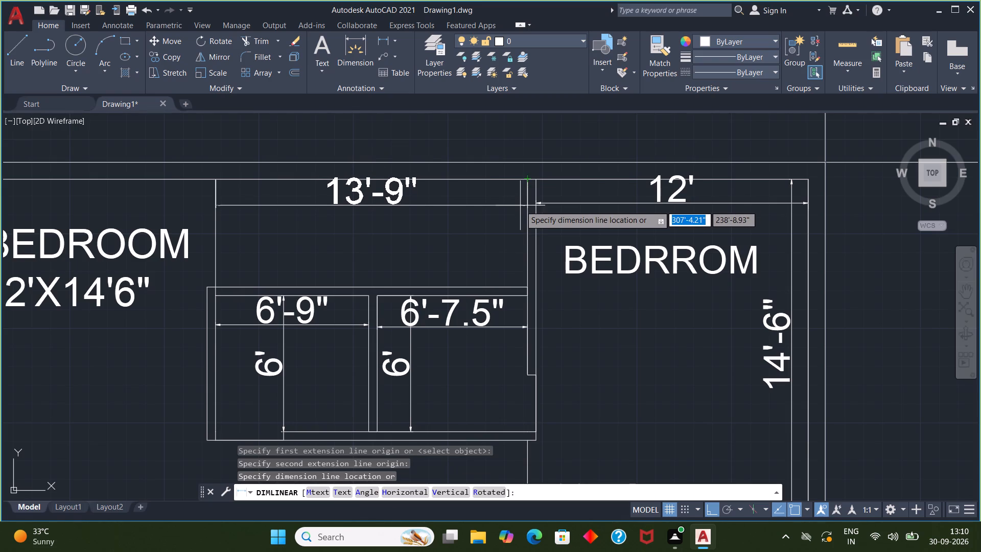
click(520, 207)
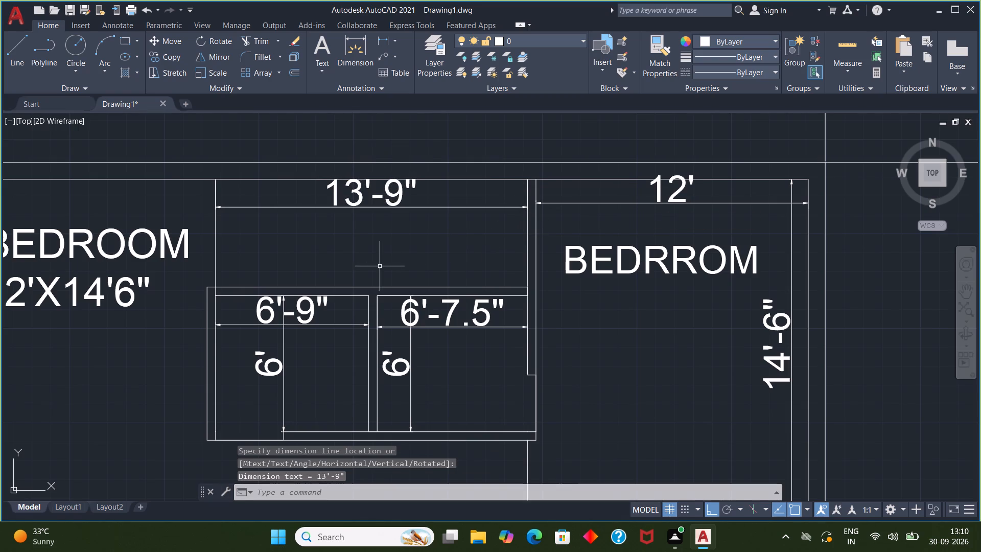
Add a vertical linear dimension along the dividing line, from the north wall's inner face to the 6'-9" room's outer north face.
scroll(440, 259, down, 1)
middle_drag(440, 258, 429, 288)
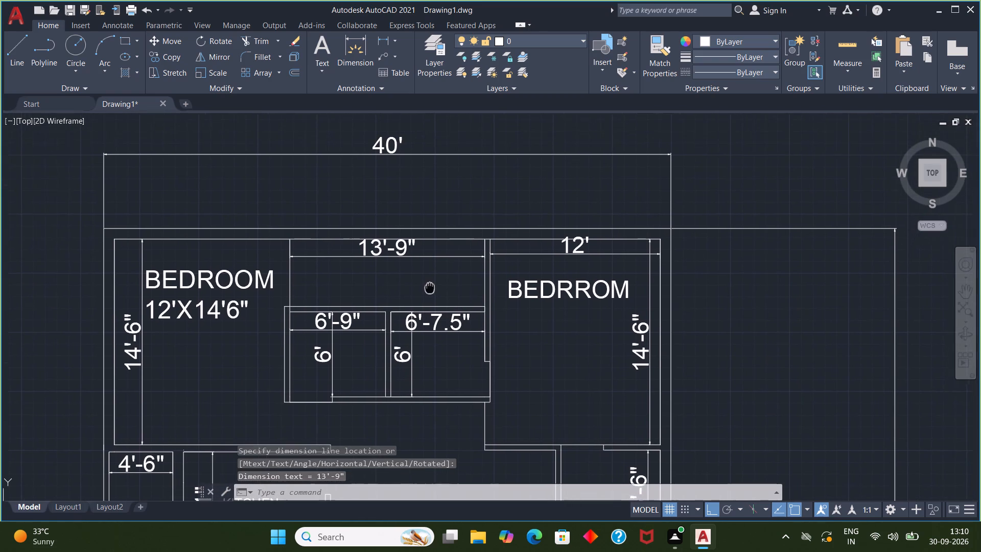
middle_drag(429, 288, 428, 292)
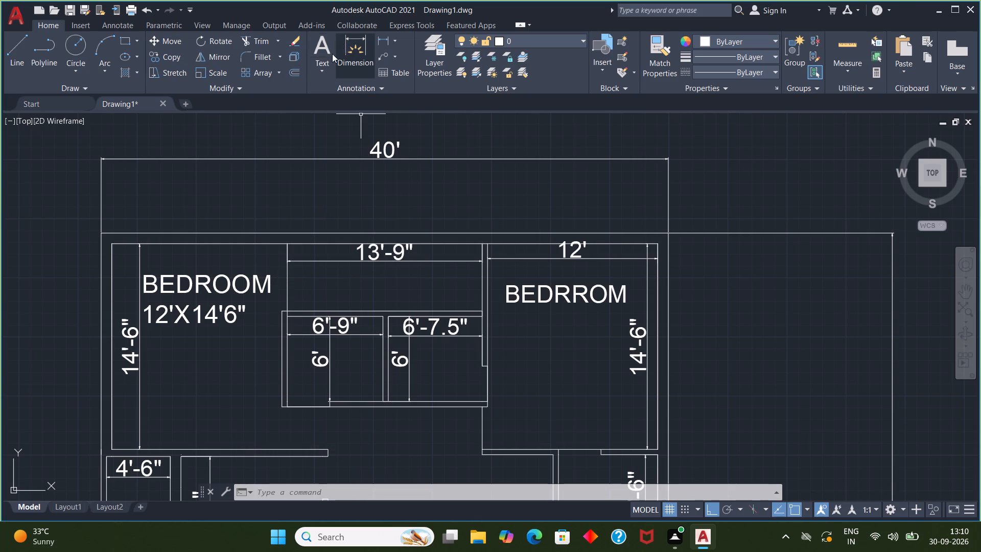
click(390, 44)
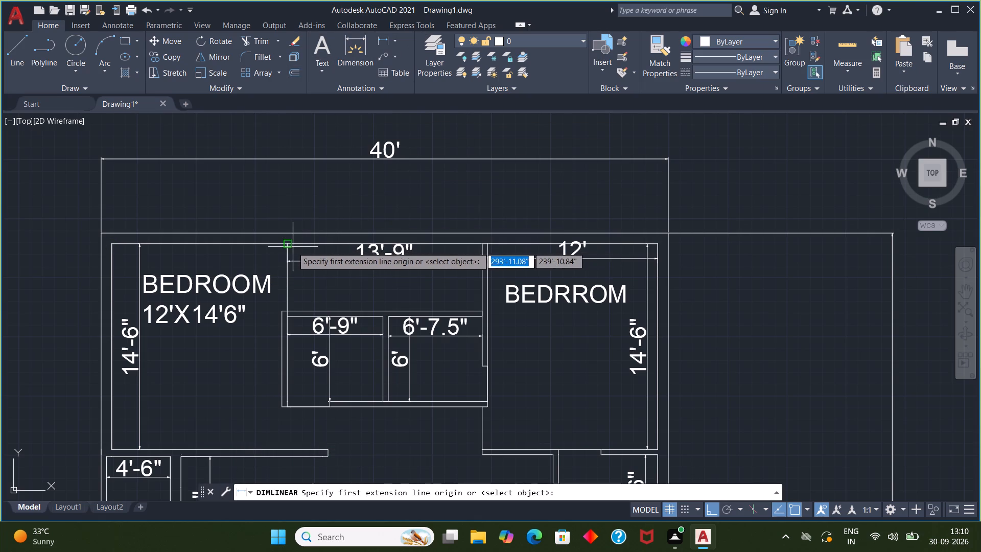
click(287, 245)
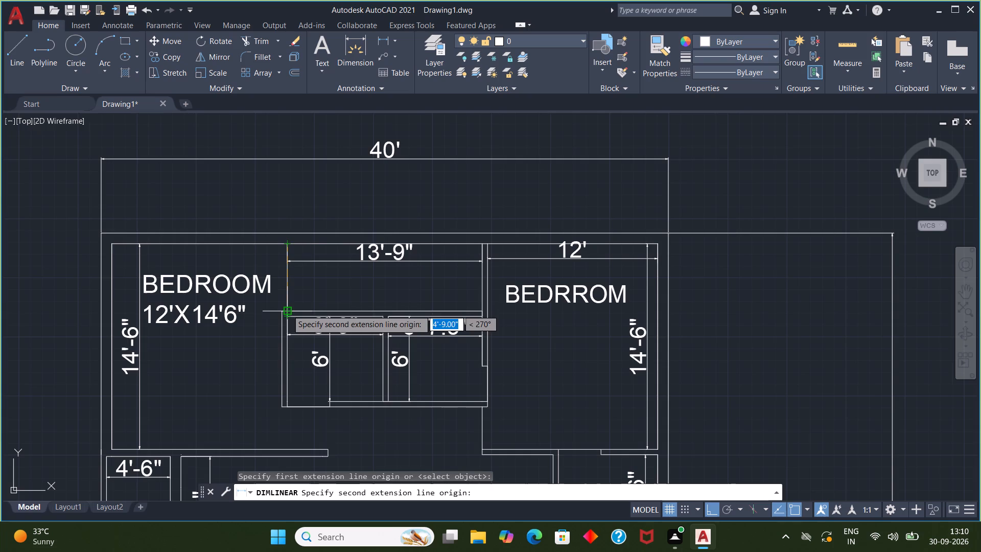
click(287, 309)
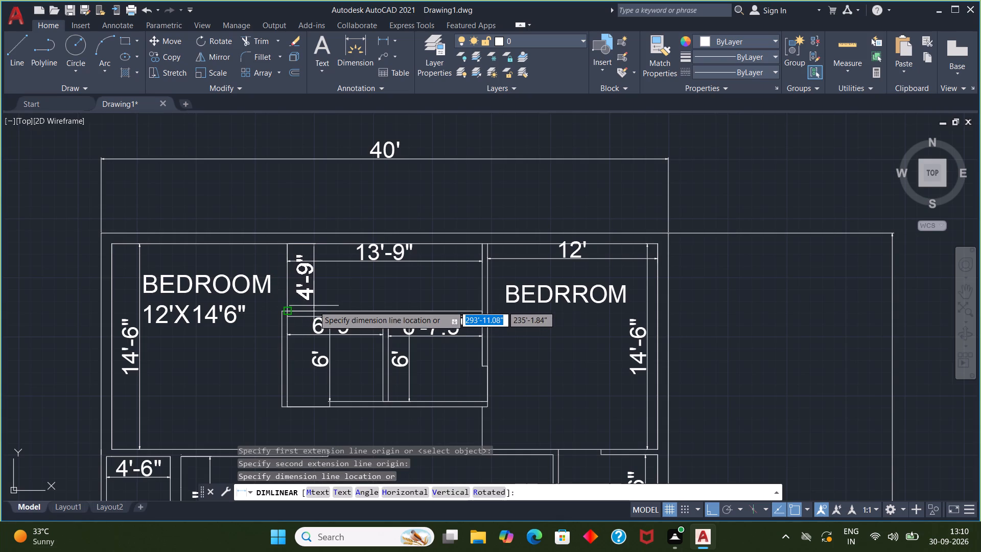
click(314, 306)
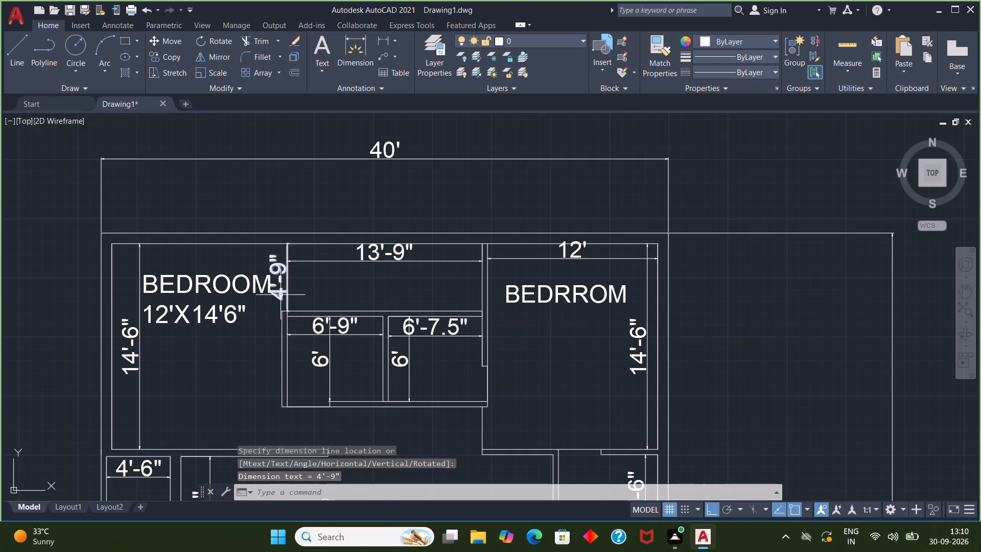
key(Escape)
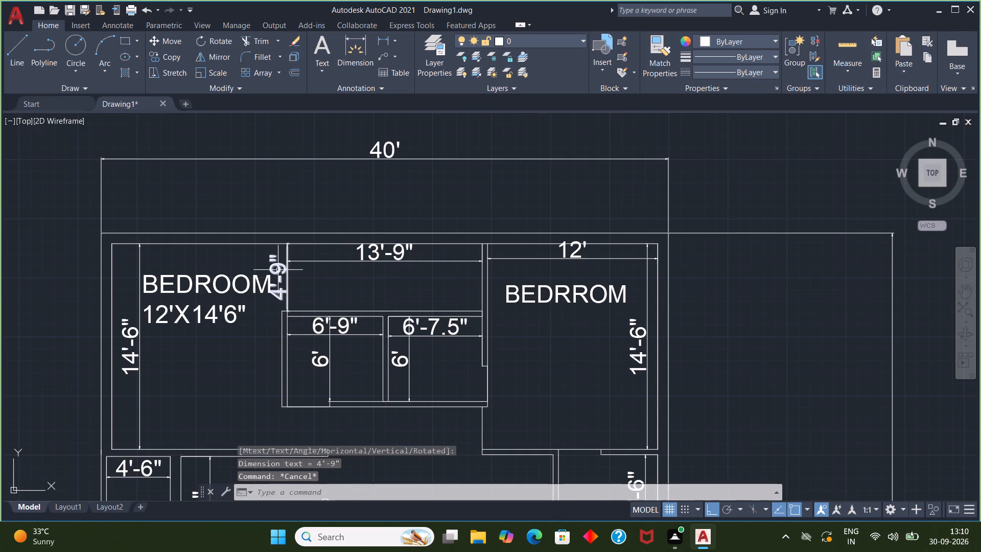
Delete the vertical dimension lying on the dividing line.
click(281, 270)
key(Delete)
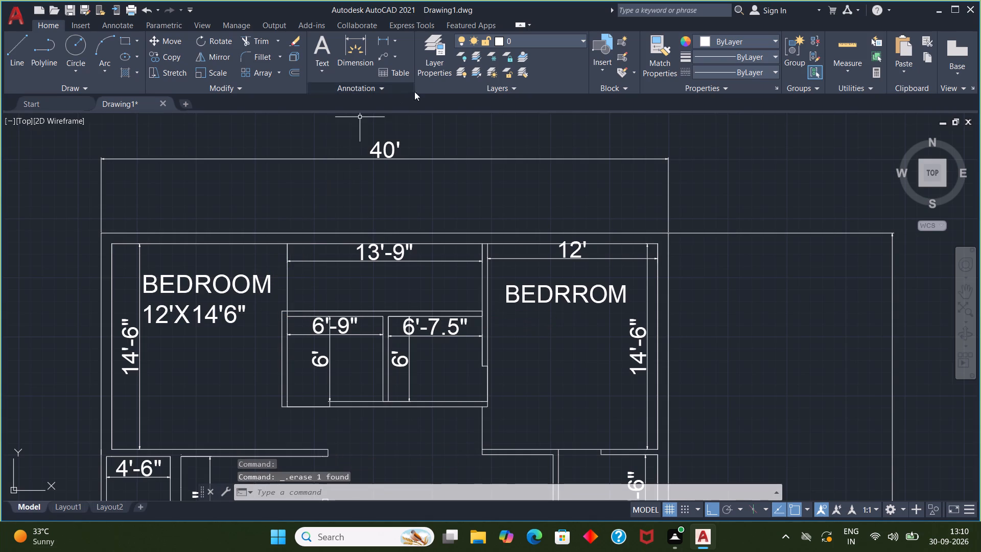
Add a vertical linear dimension from the north wall's inner face to the 6'-9" room's north wall, placed just east of the dividing line.
click(394, 40)
click(390, 60)
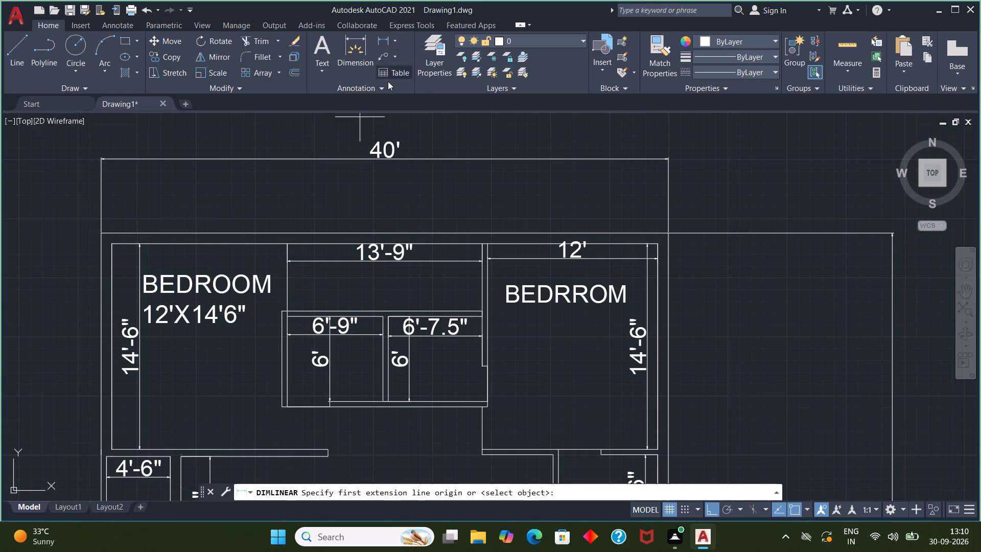
click(290, 242)
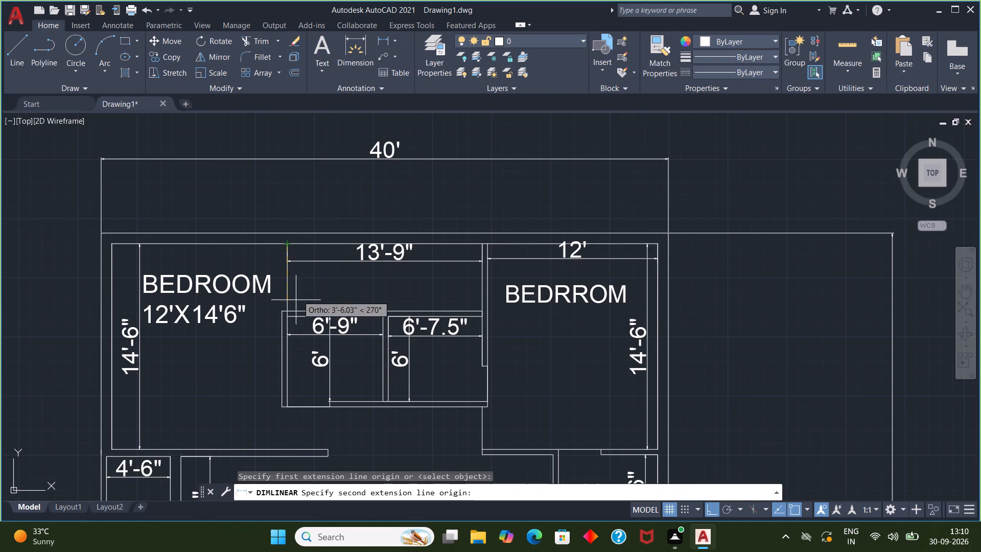
click(290, 312)
click(312, 306)
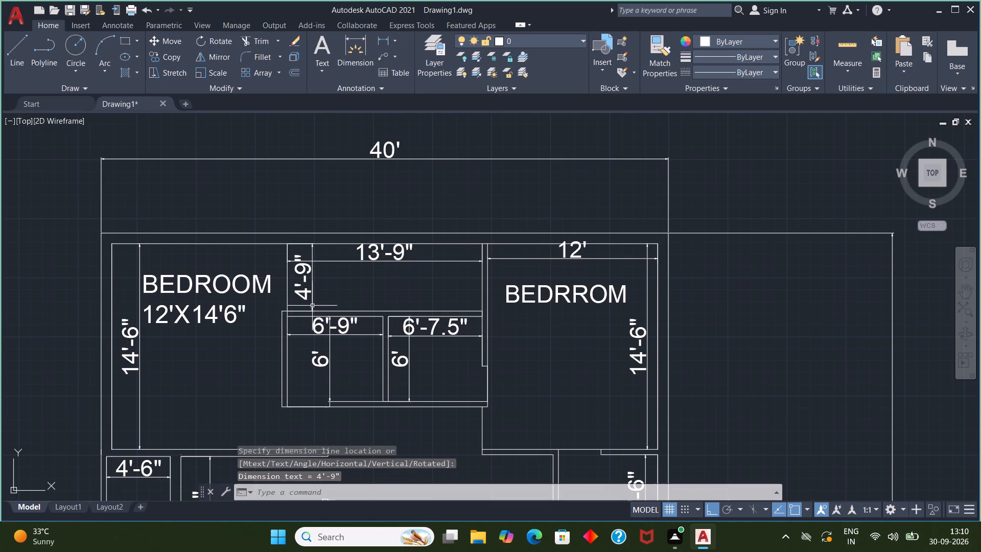
Add the multiline text D2 inside the 6'-9" room, near its southwest corner.
scroll(383, 282, down, 1)
middle_drag(388, 311, 368, 253)
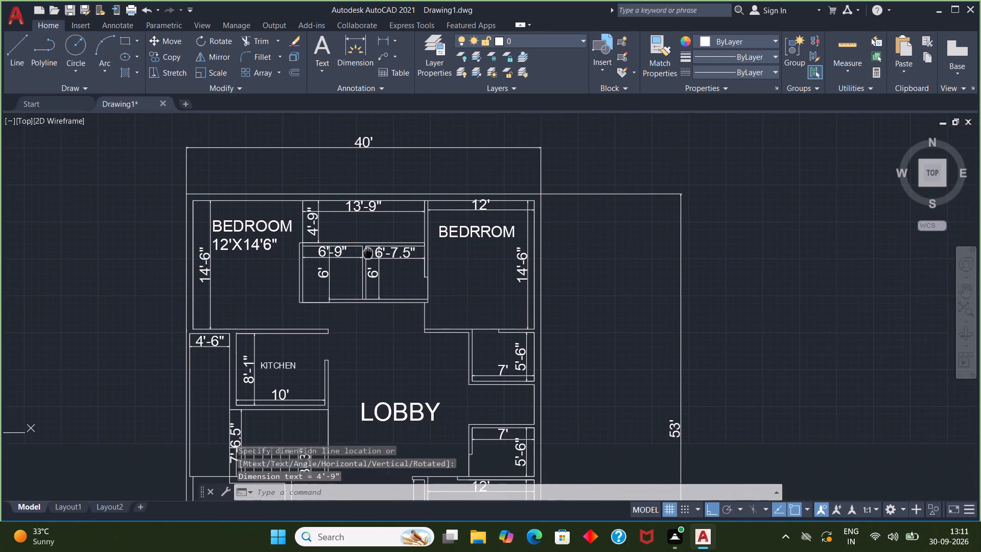
scroll(338, 268, up, 1)
middle_drag(338, 264, 350, 288)
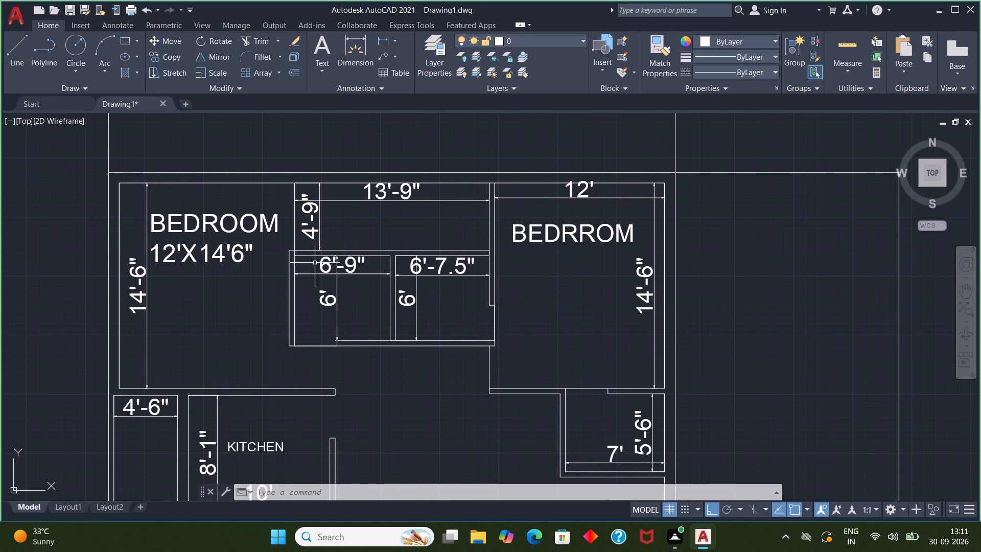
middle_drag(322, 337, 320, 307)
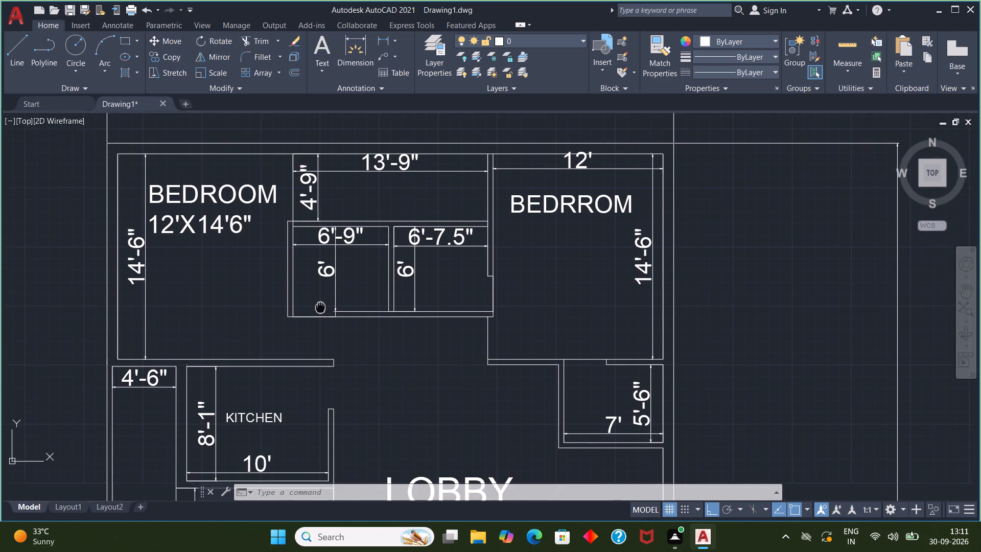
middle_drag(320, 307, 324, 305)
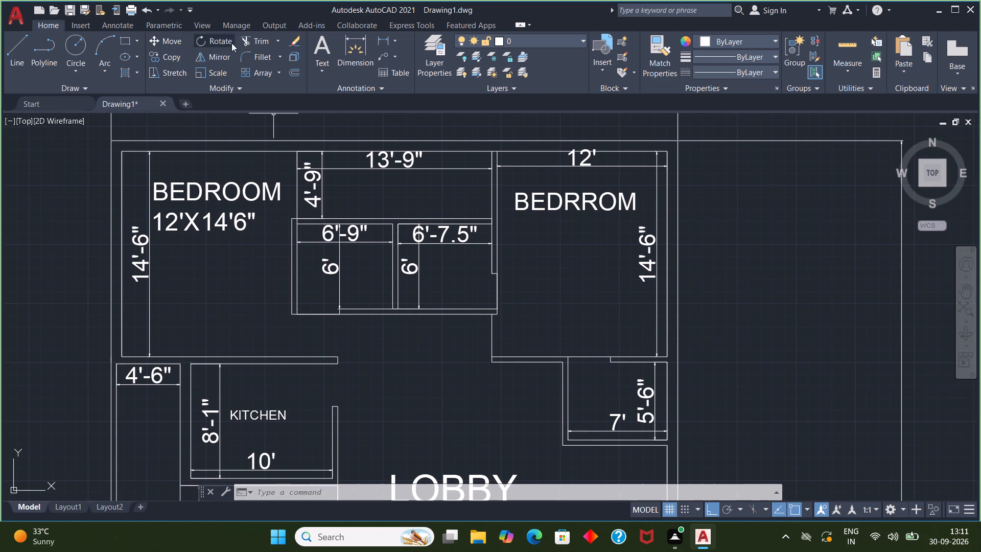
click(317, 48)
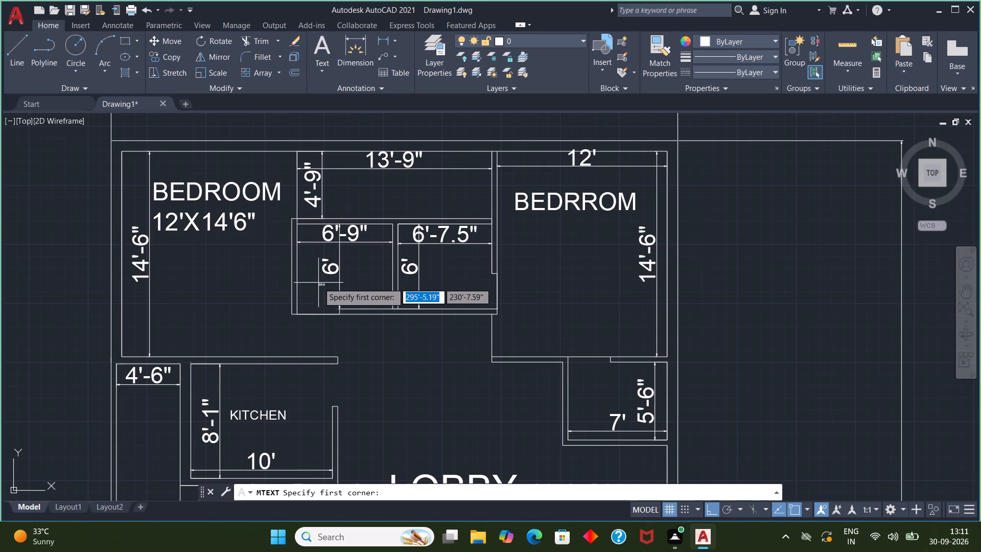
scroll(318, 283, up, 2)
click(302, 336)
click(301, 341)
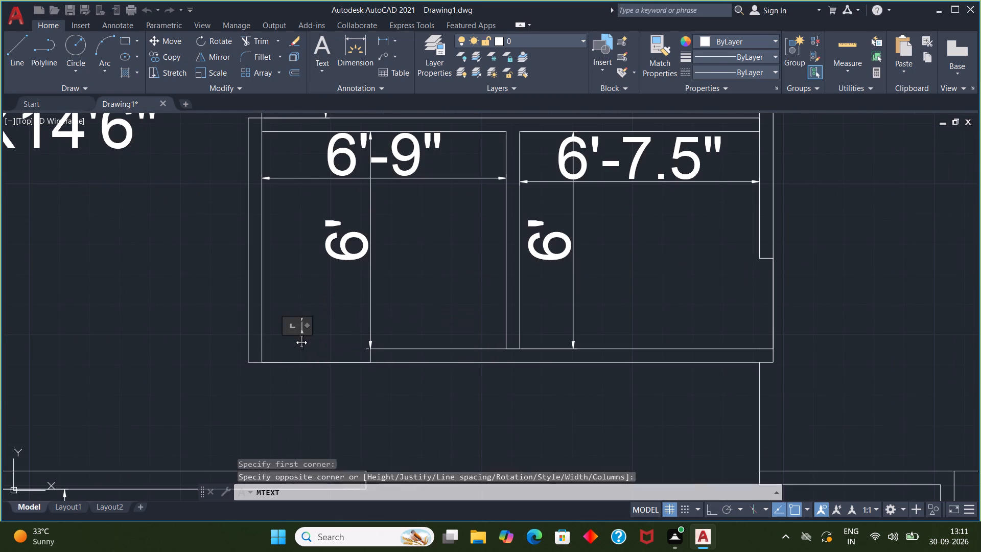
key(d)
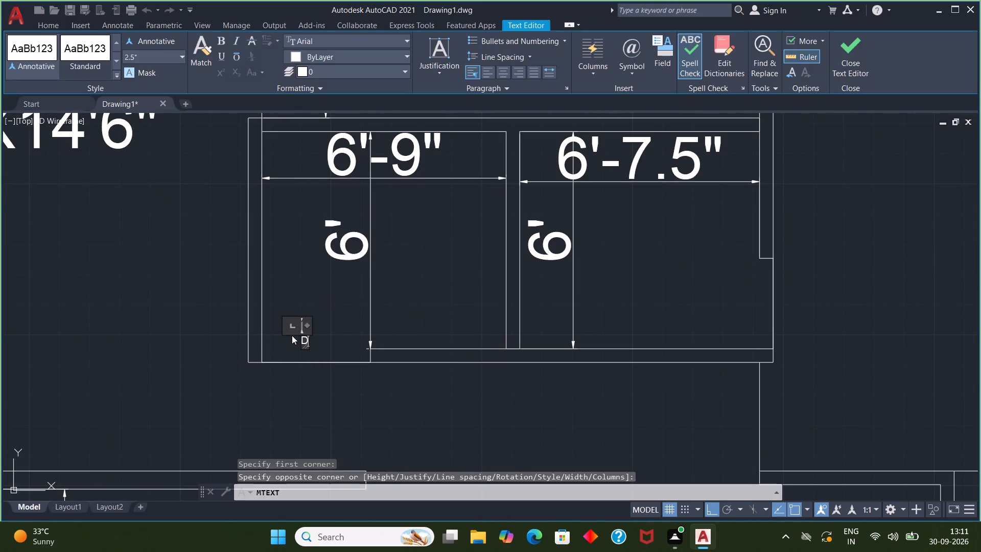
key(2)
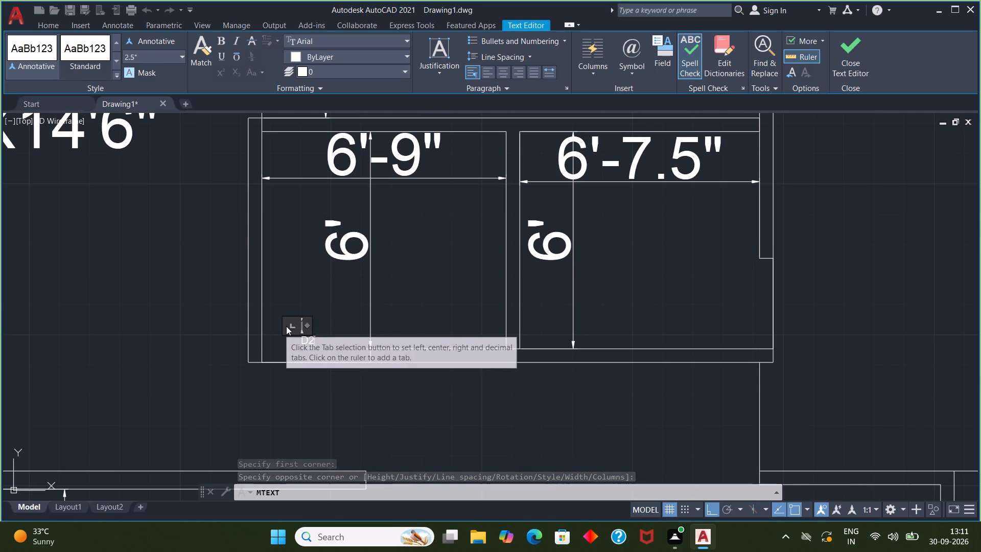
click(322, 332)
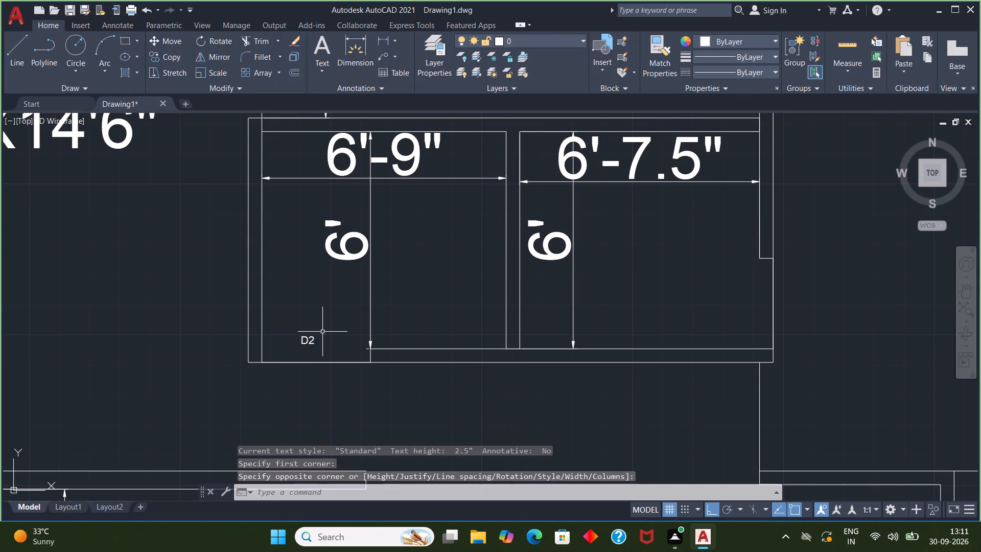
Enlarge the D2 text with Scale, using its lower-right corner as the base point.
click(310, 345)
key(s)
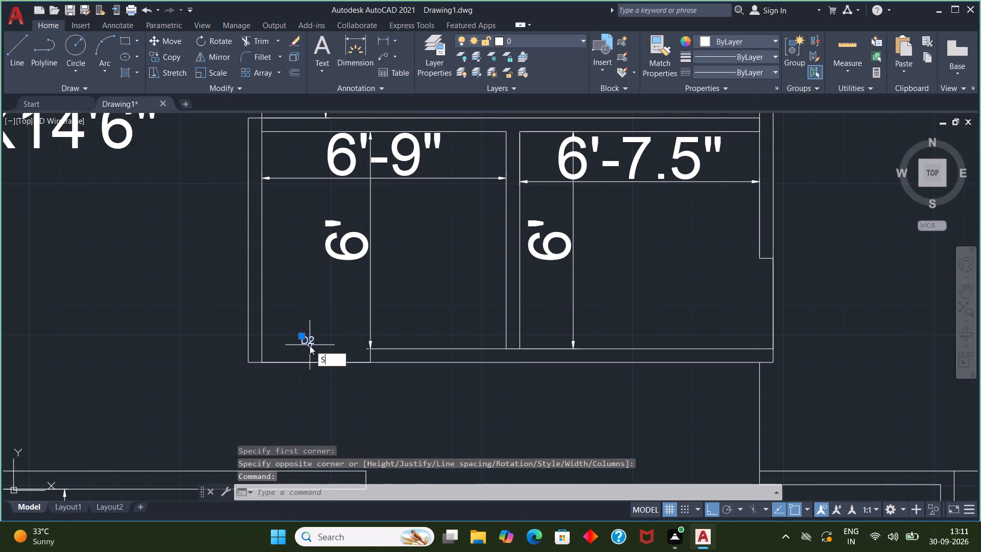
click(336, 400)
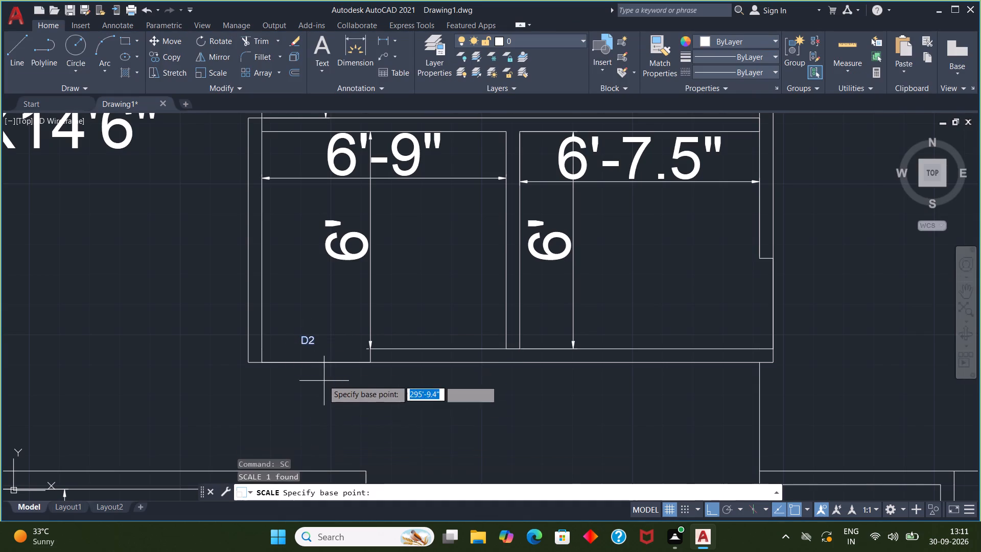
drag(317, 342, 337, 360)
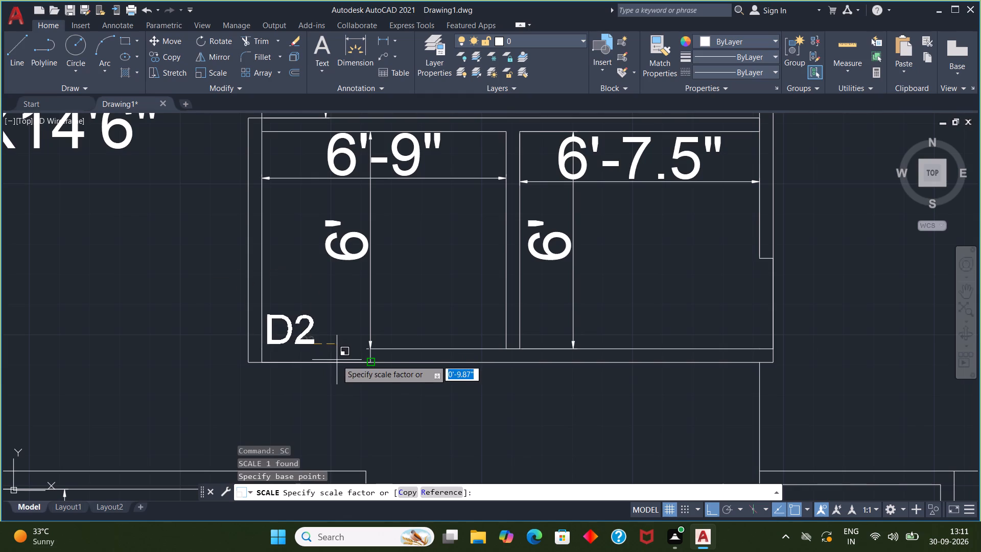
drag(337, 360, 334, 358)
drag(320, 343, 333, 356)
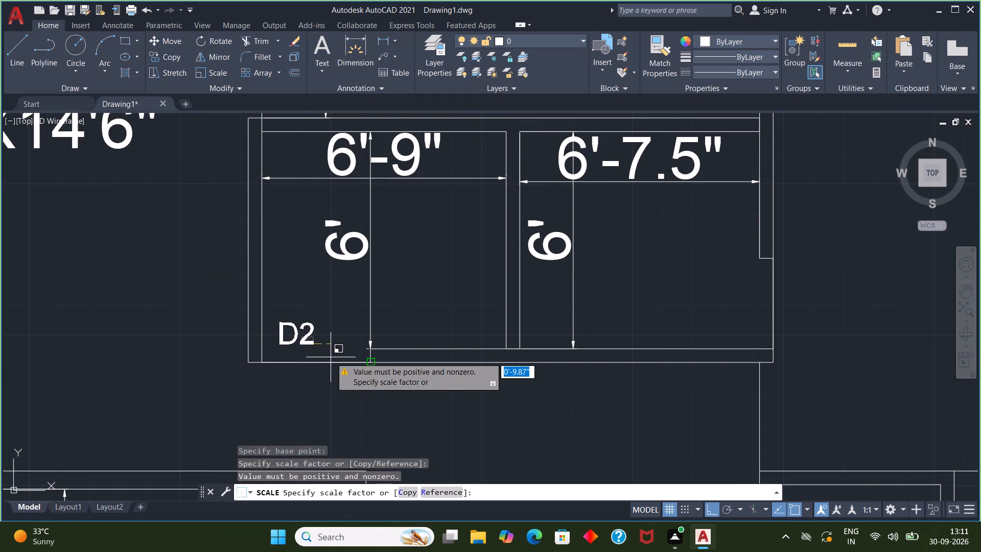
click(331, 357)
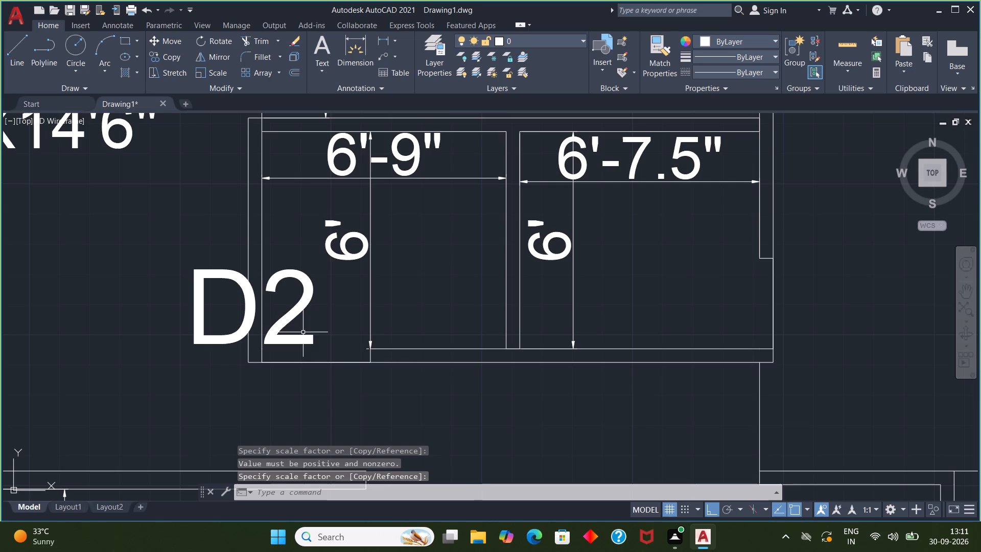
Scale the D2 text down about its lower-right corner to roughly the height of the room's dimension text.
click(303, 332)
key(Escape)
click(295, 320)
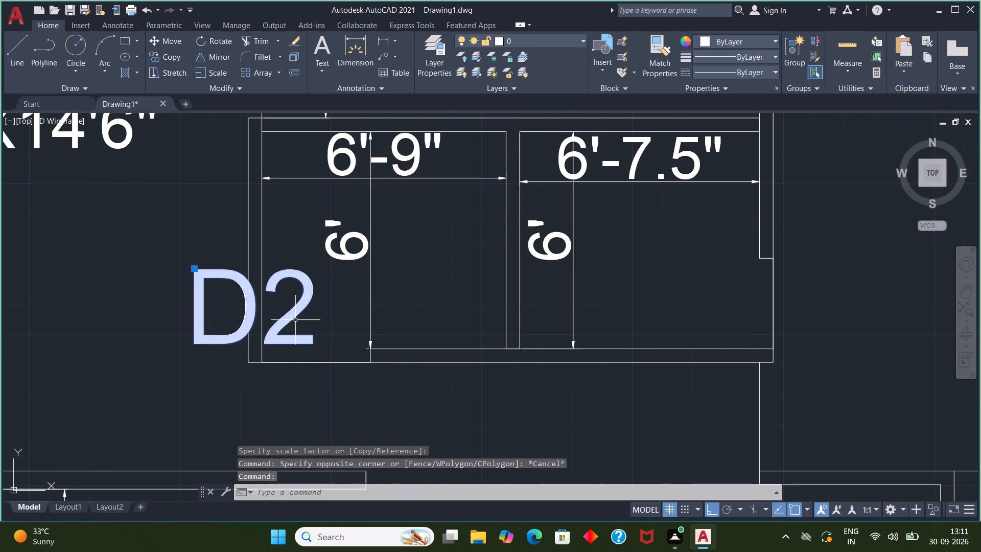
key(s)
key(c)
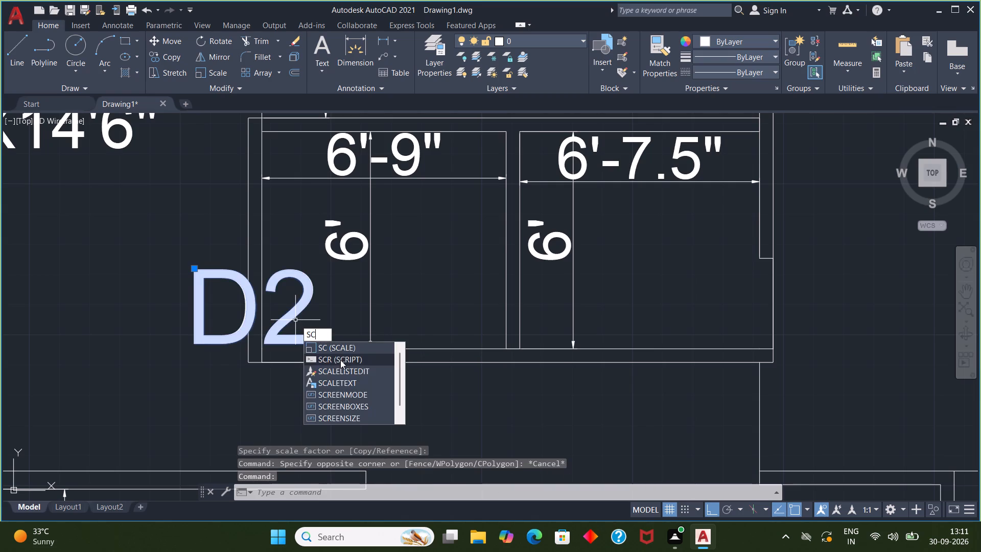
click(339, 348)
drag(312, 342, 297, 340)
click(281, 335)
double_click(274, 332)
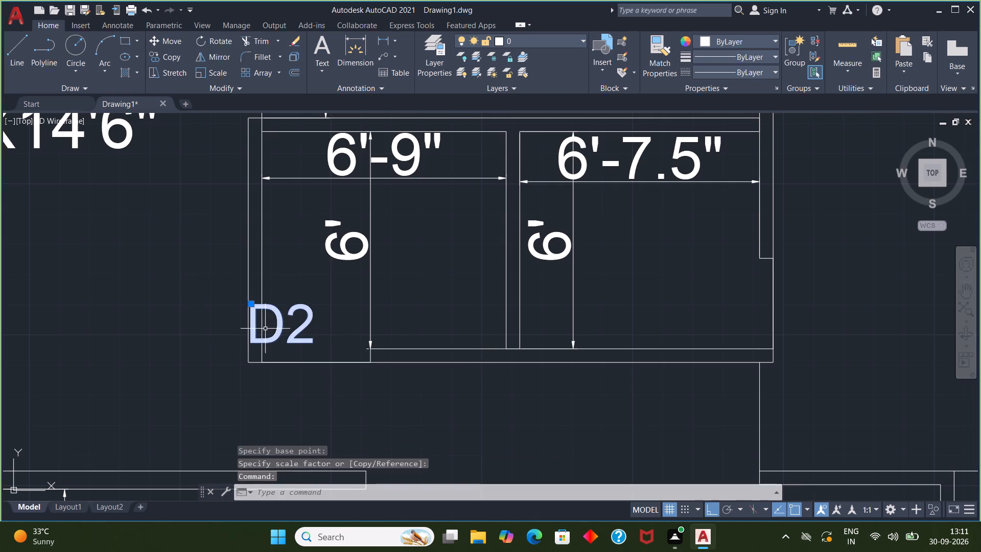
Move the D2 text southeast from the west wall to the 6'-9" room's south wall opening, with Ortho turned off.
key(Escape)
click(309, 343)
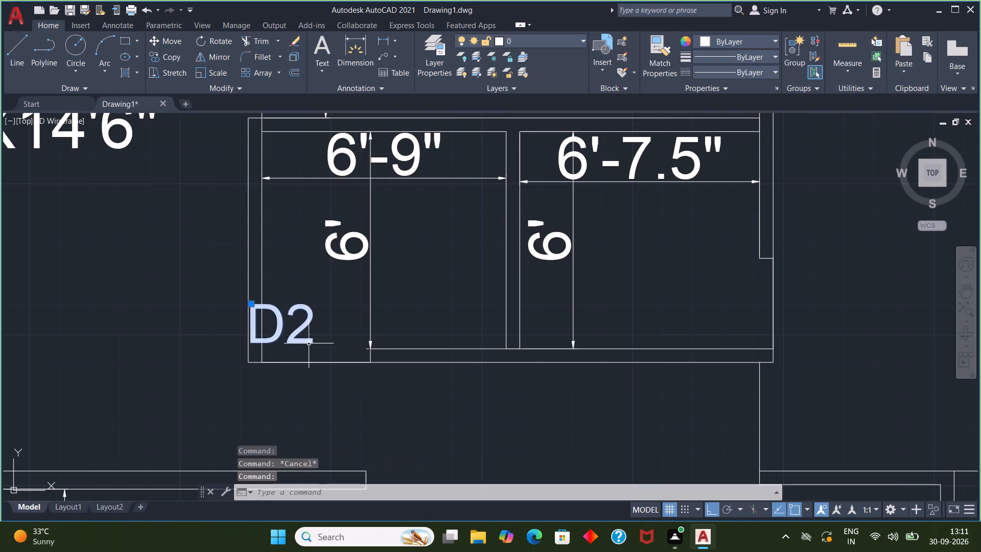
key(m)
click(325, 371)
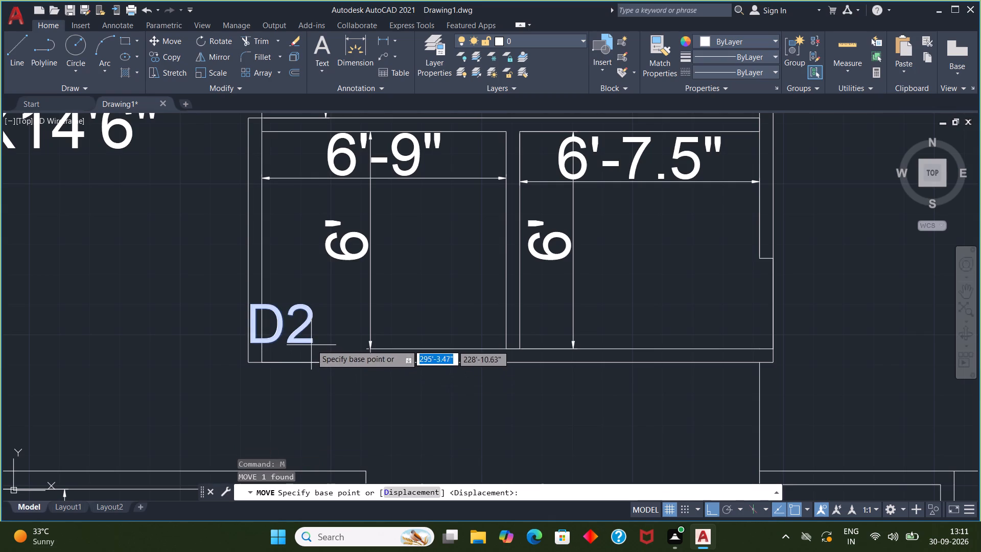
drag(311, 344, 341, 383)
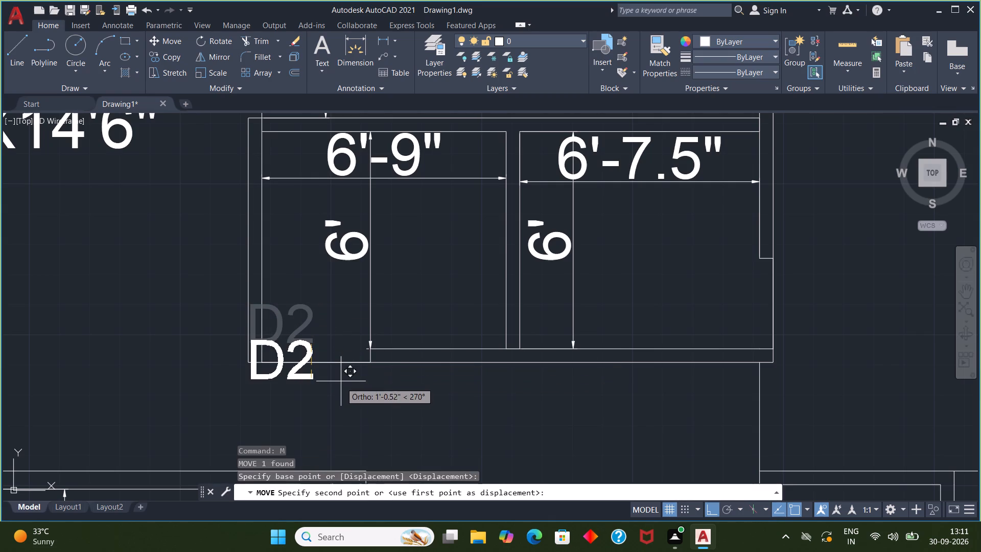
drag(341, 383, 343, 364)
key(F8)
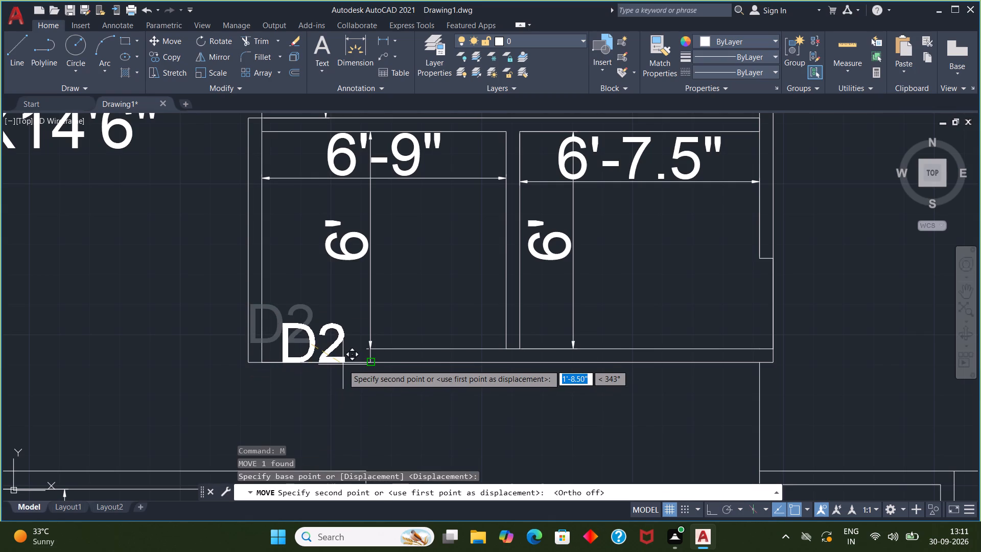
drag(343, 364, 342, 361)
click(341, 361)
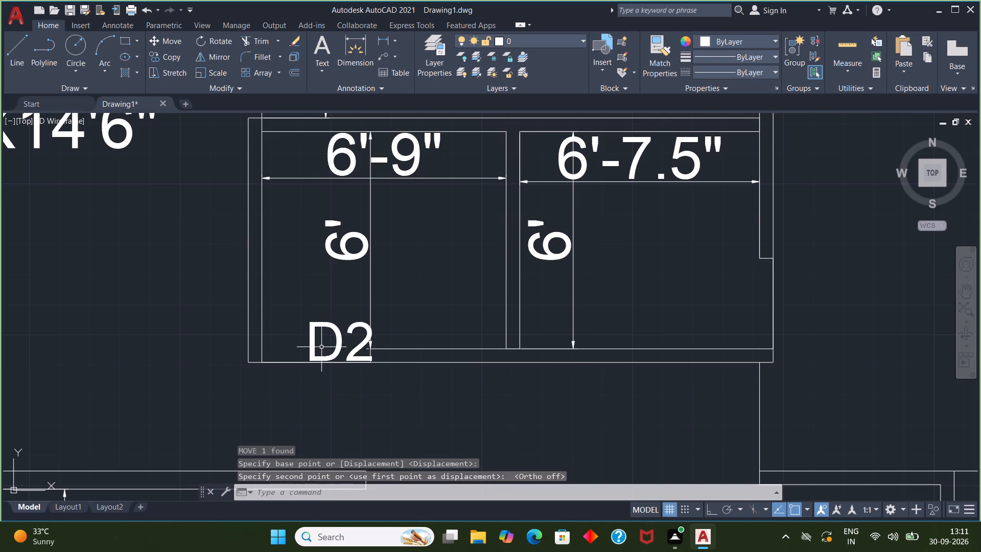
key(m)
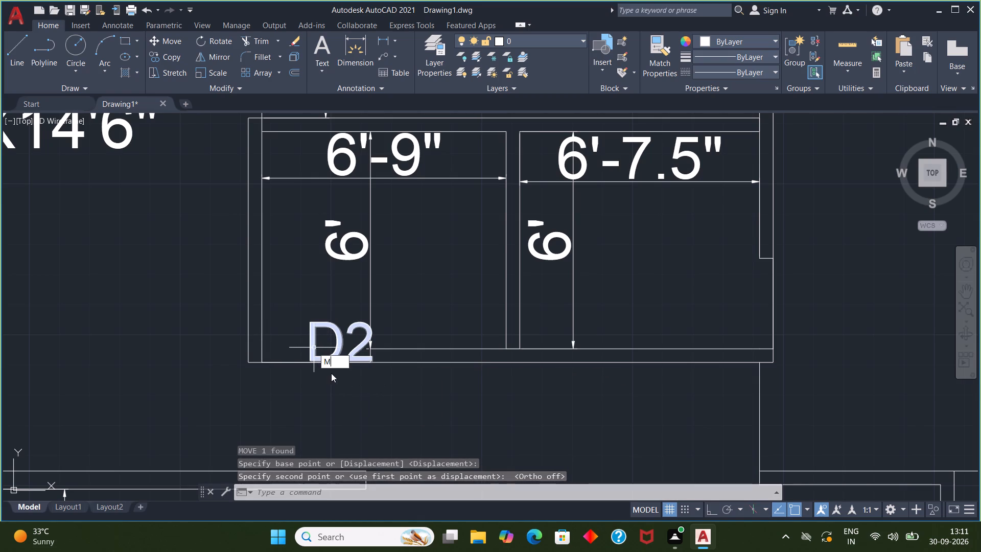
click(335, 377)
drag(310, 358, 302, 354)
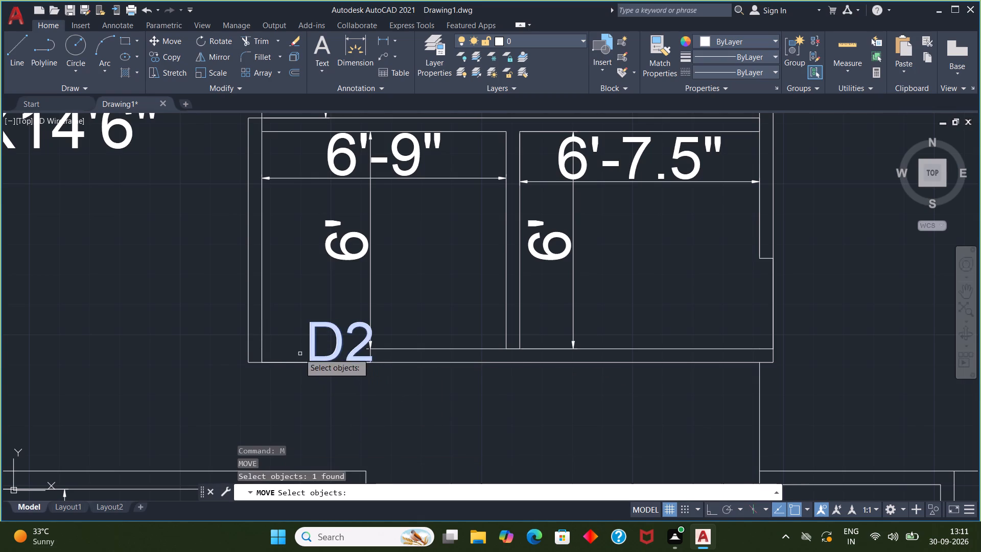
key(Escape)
Move the D2 text slightly west so it sits centred in the south wall opening, clear of the vertical 6' dimension line.
click(314, 347)
key(m)
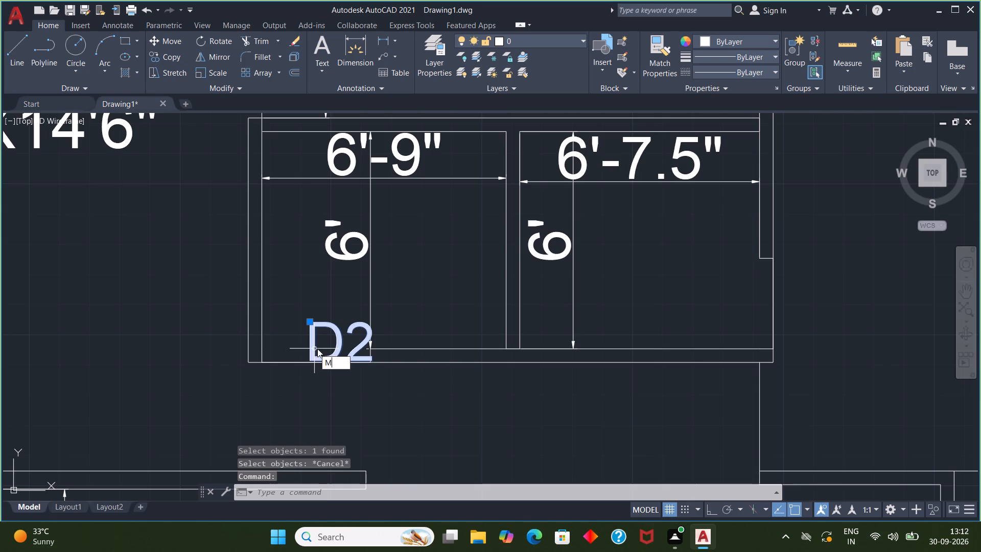
click(326, 374)
drag(313, 357, 235, 359)
click(233, 357)
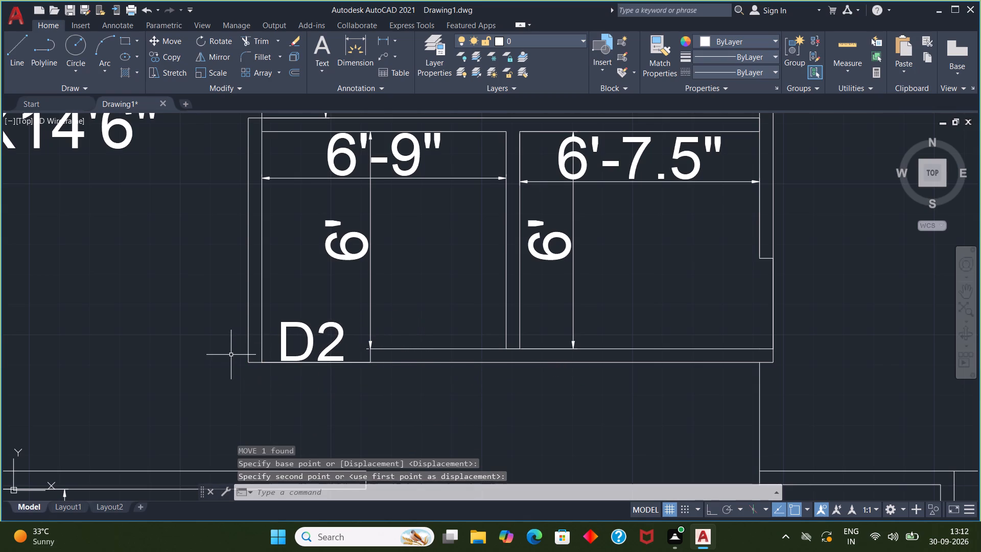
key(Escape)
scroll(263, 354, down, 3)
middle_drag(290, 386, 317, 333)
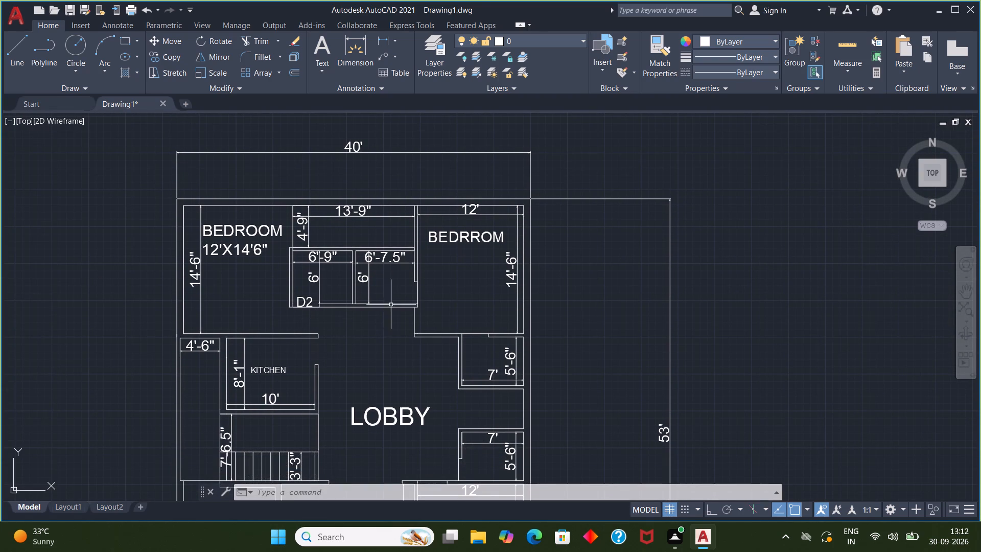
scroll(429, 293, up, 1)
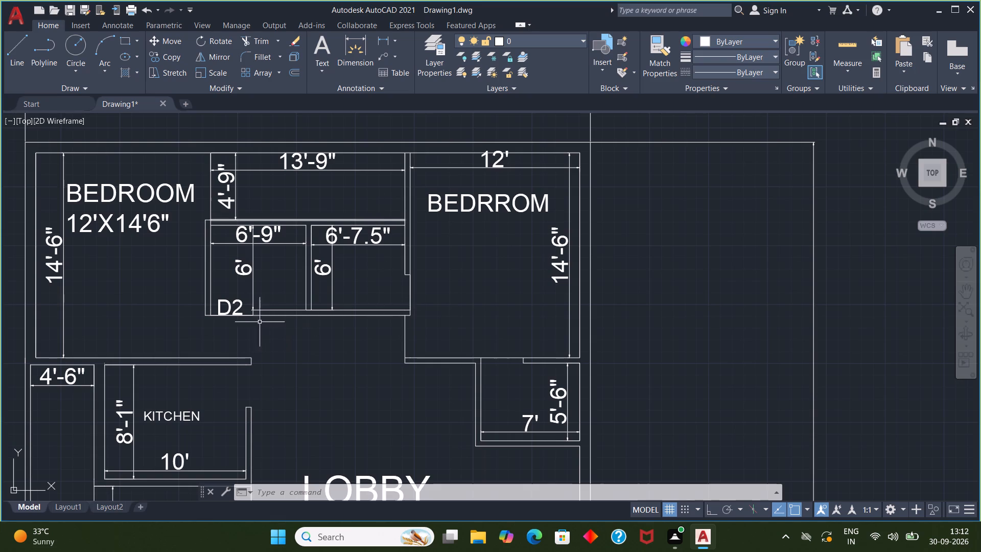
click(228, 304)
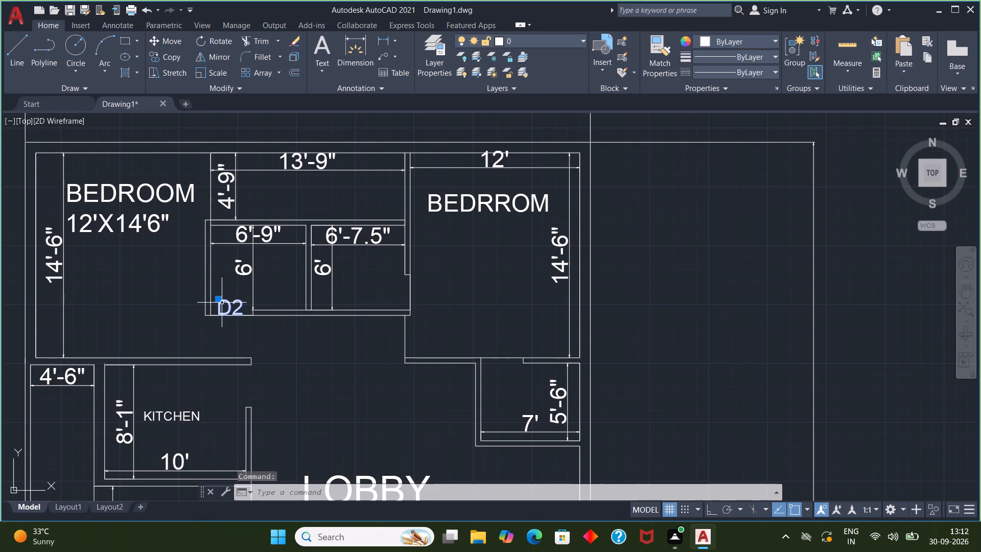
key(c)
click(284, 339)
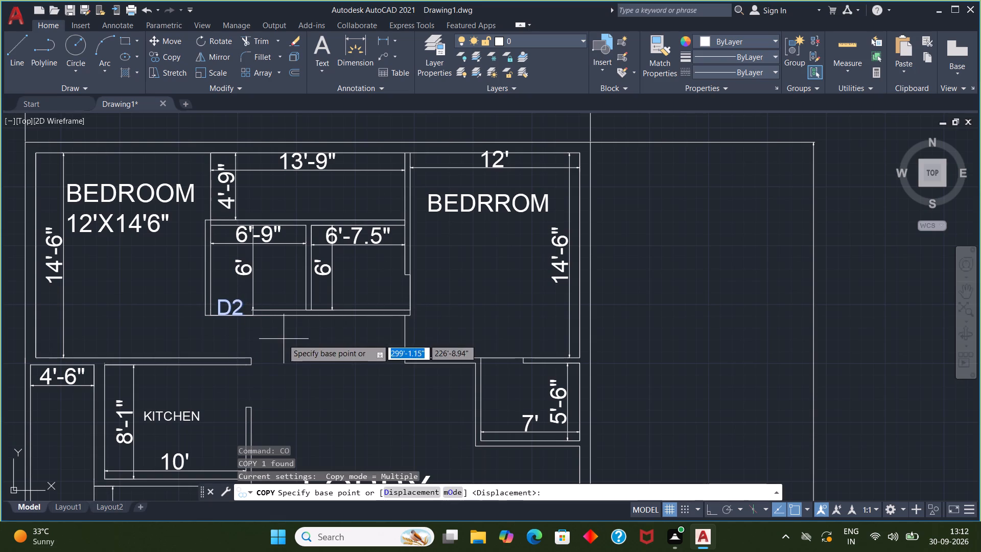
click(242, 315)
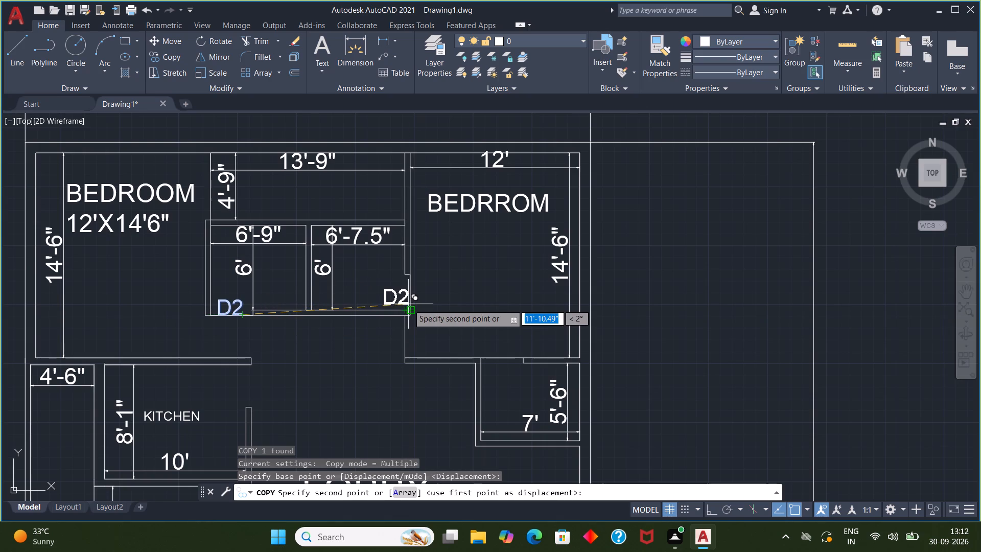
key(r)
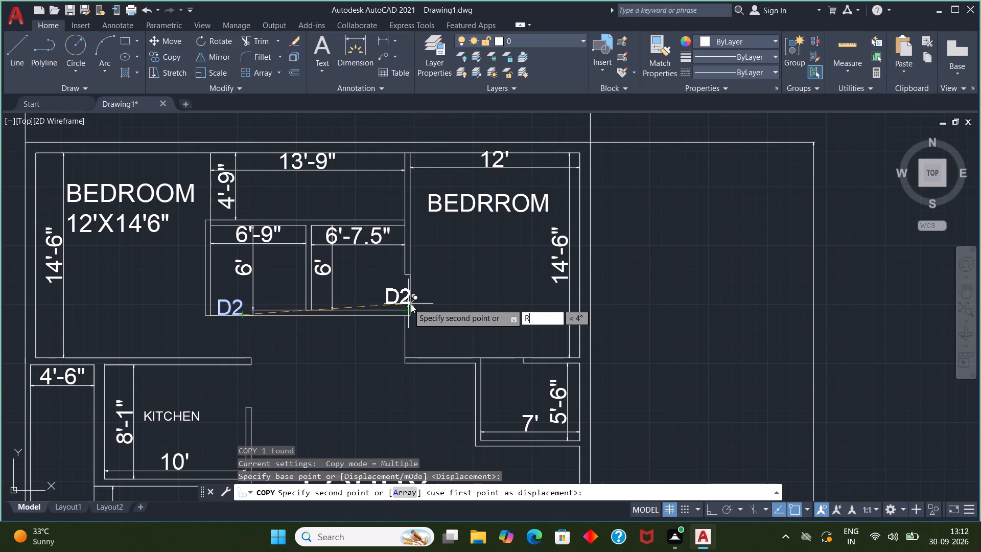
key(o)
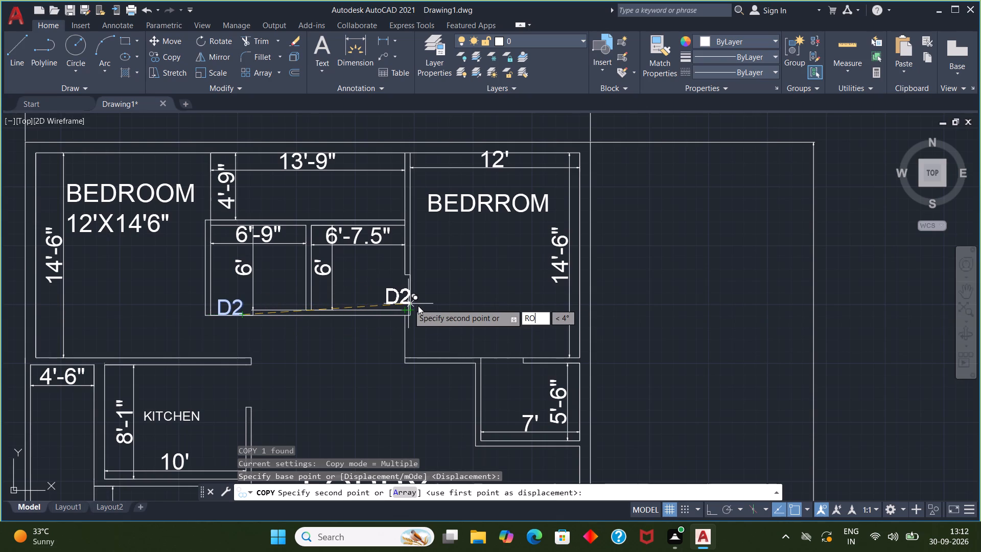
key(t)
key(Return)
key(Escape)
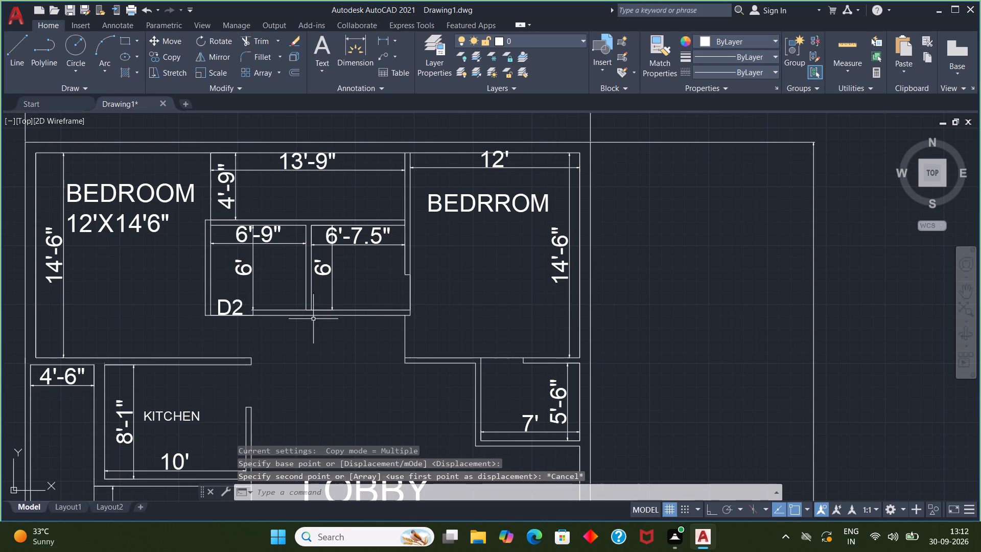
Copy the D2 text into the BEDRROM, just east of the 6'-7.5" room, using its lower-right corner as the base point.
click(235, 309)
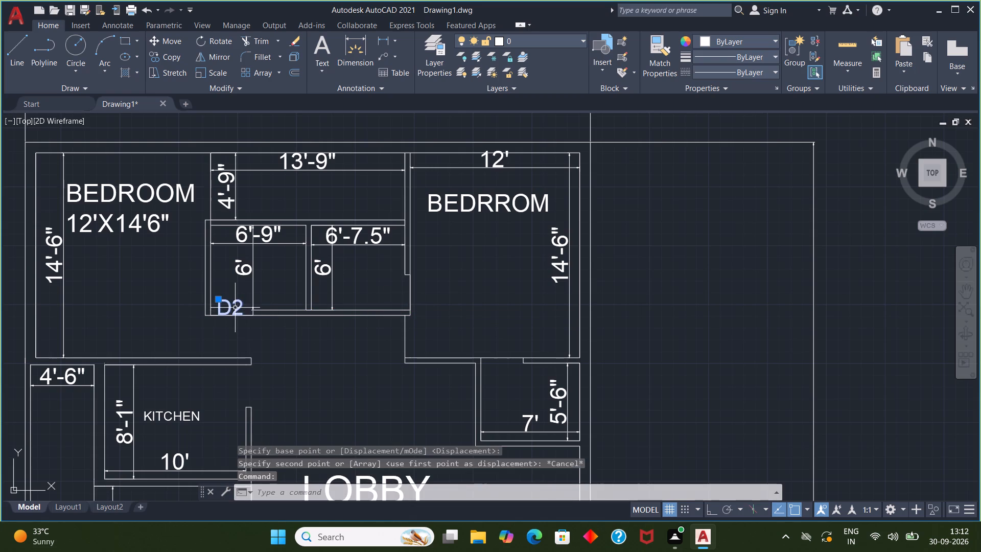
key(c)
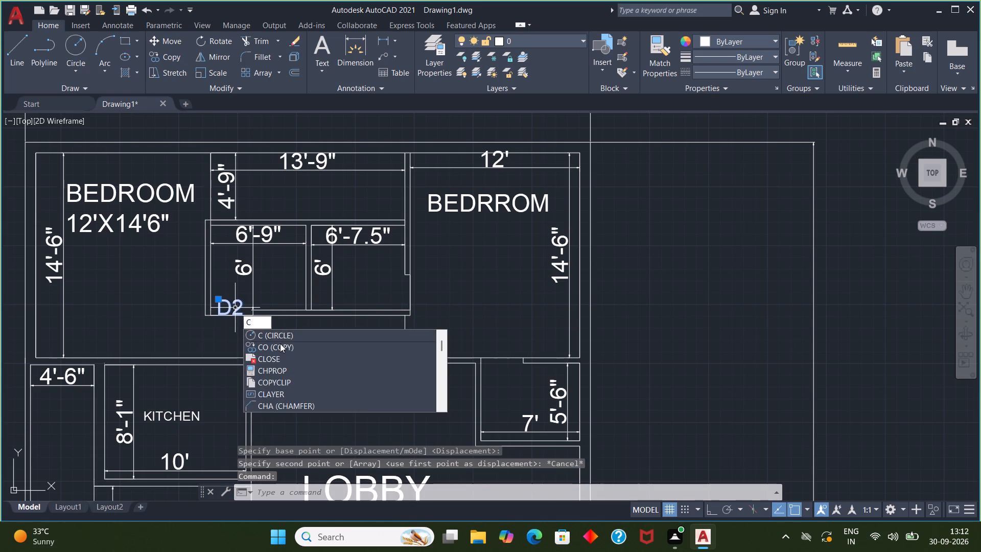
click(280, 343)
click(241, 313)
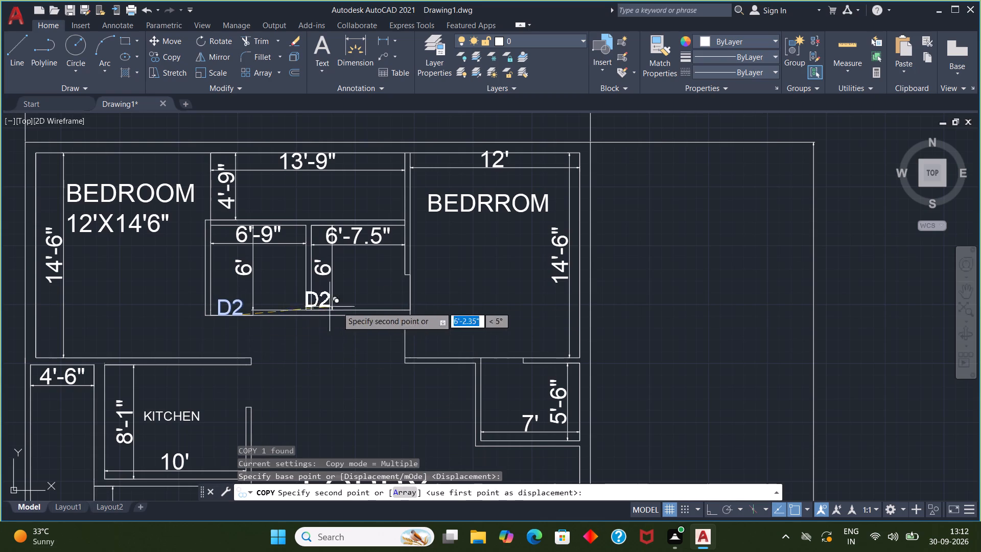
click(450, 306)
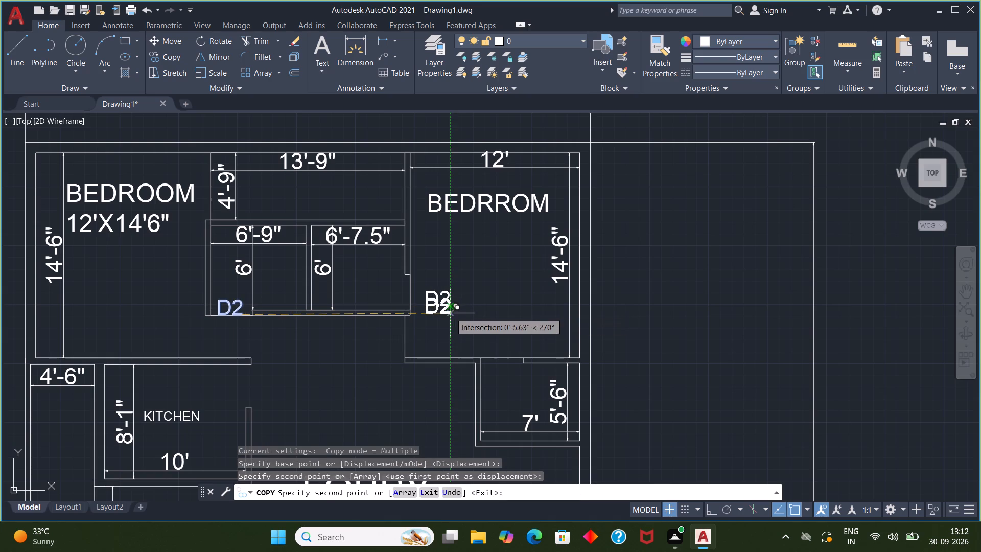
key(Escape)
Rotate the copied D2 text about 90° counterclockwise around its lower-right corner so it reads vertically.
click(440, 301)
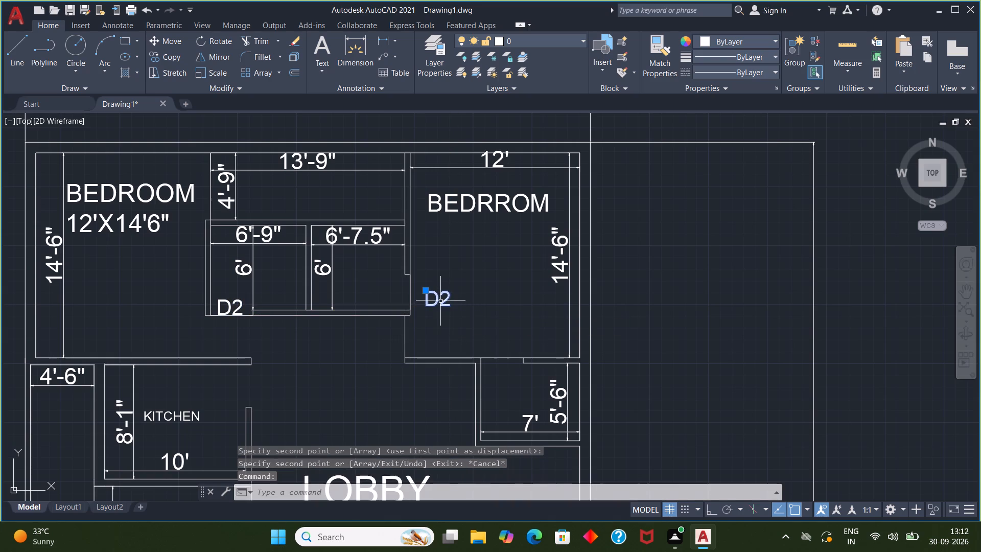
key(r)
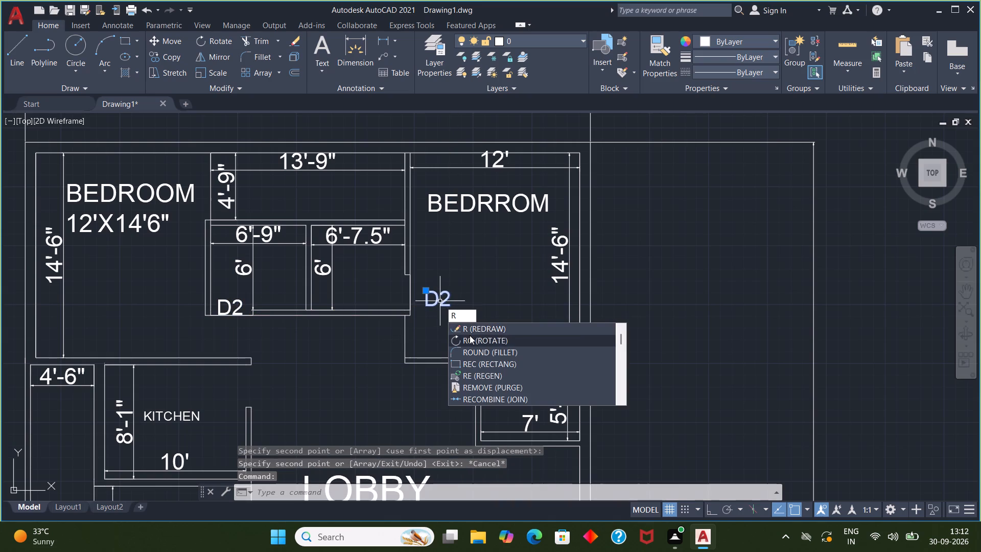
click(471, 339)
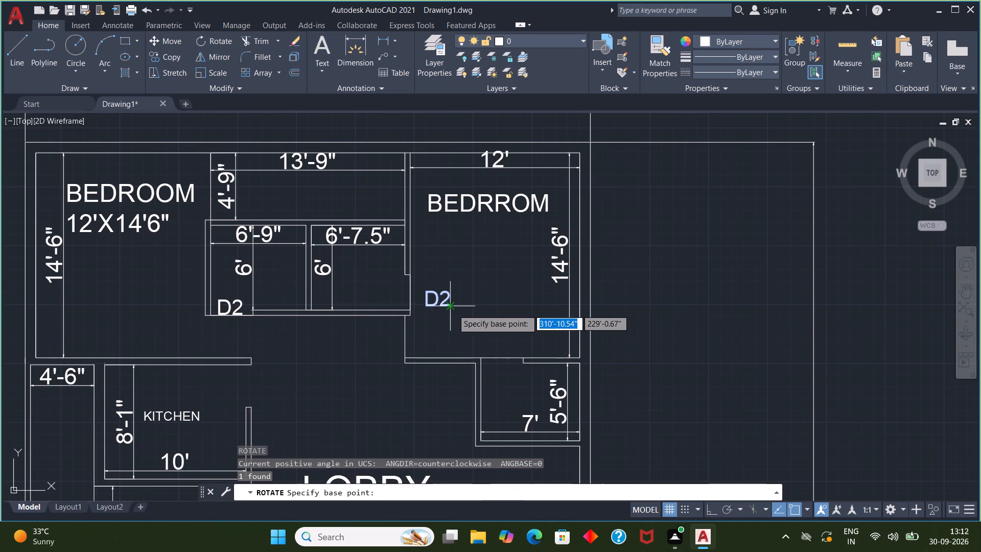
click(453, 308)
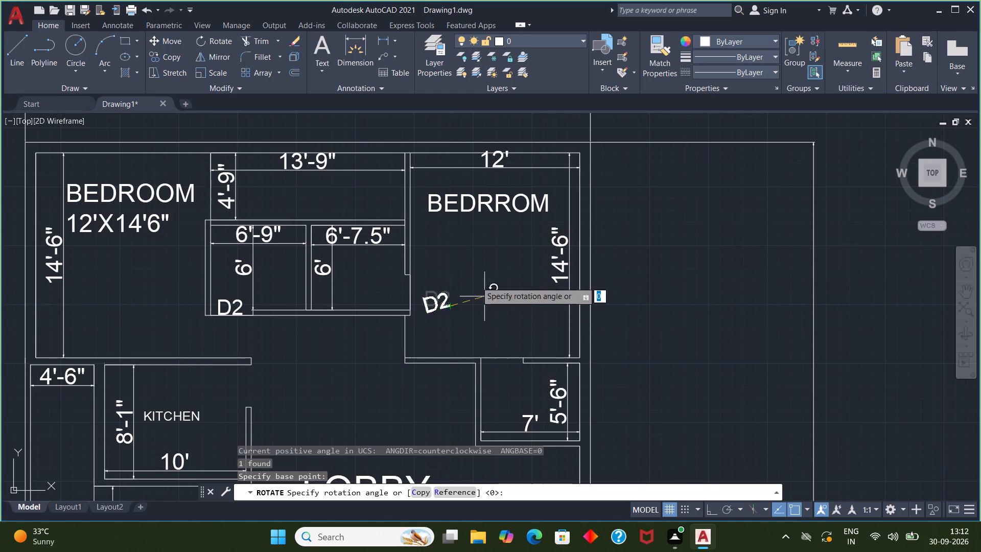
click(445, 263)
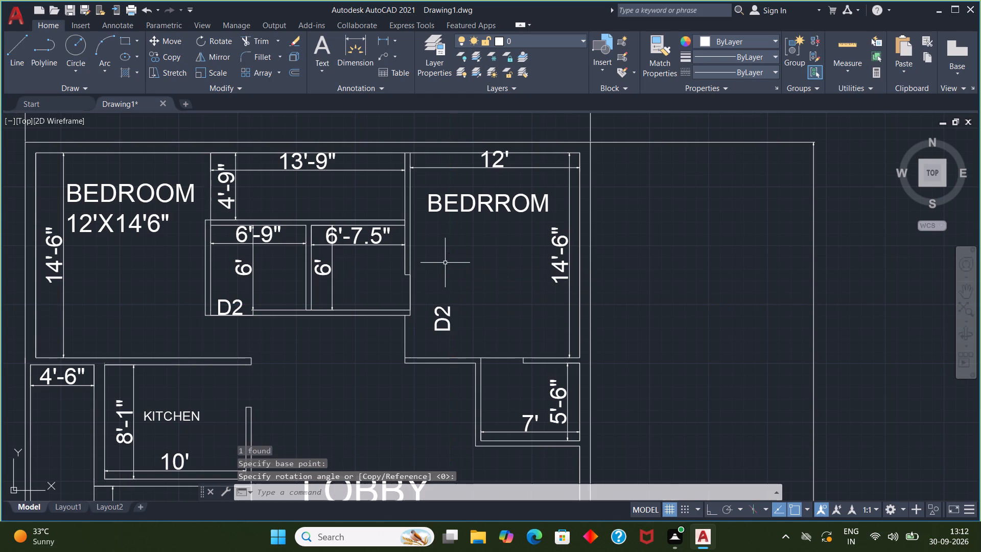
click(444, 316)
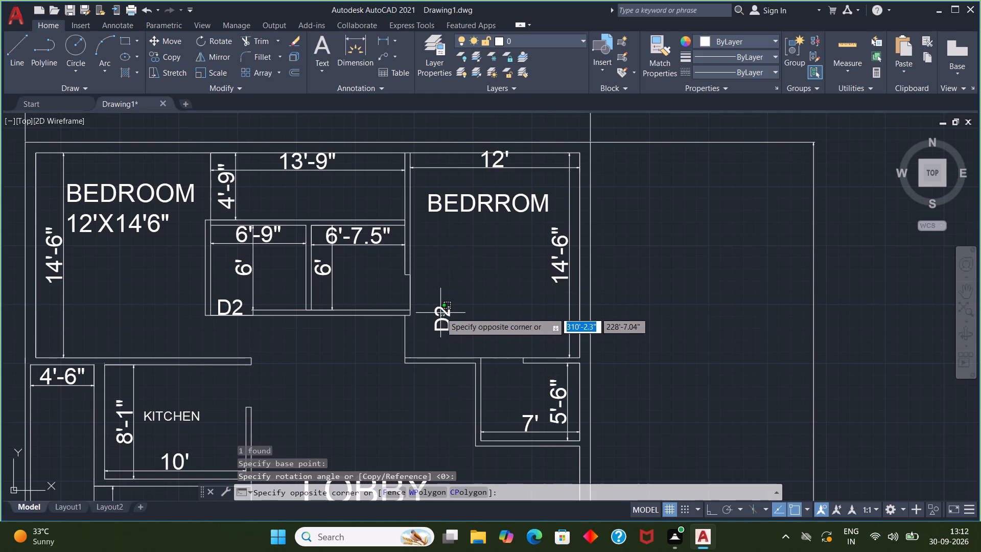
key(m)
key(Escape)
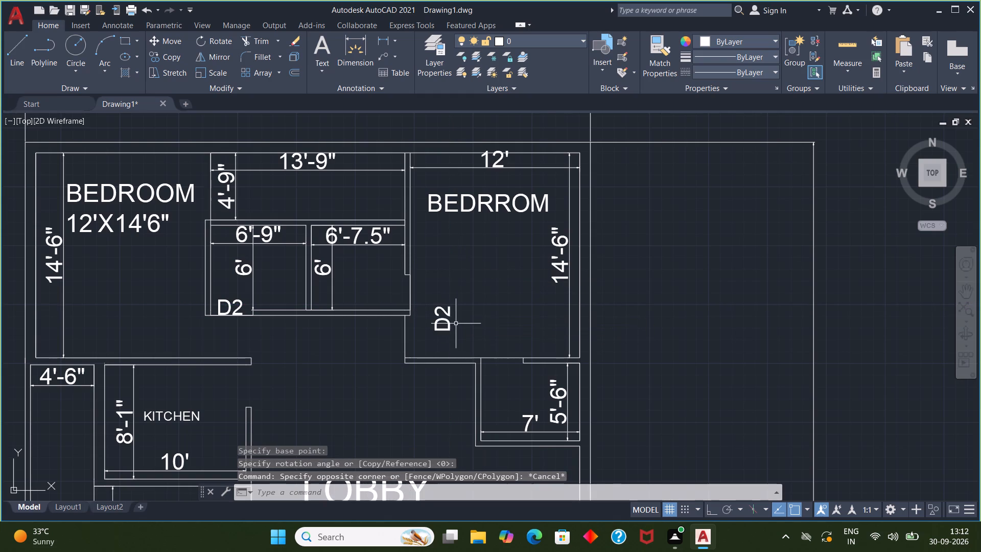
Move the rotated D2 text into the southeast corner of the 6'-7.5" room, beside its east wall opening.
click(448, 321)
key(m)
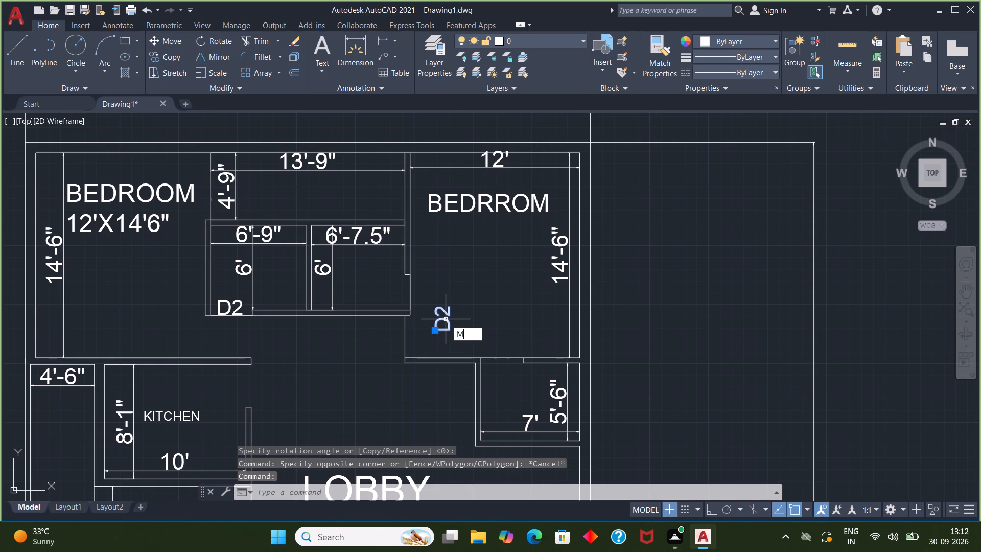
click(476, 346)
click(450, 331)
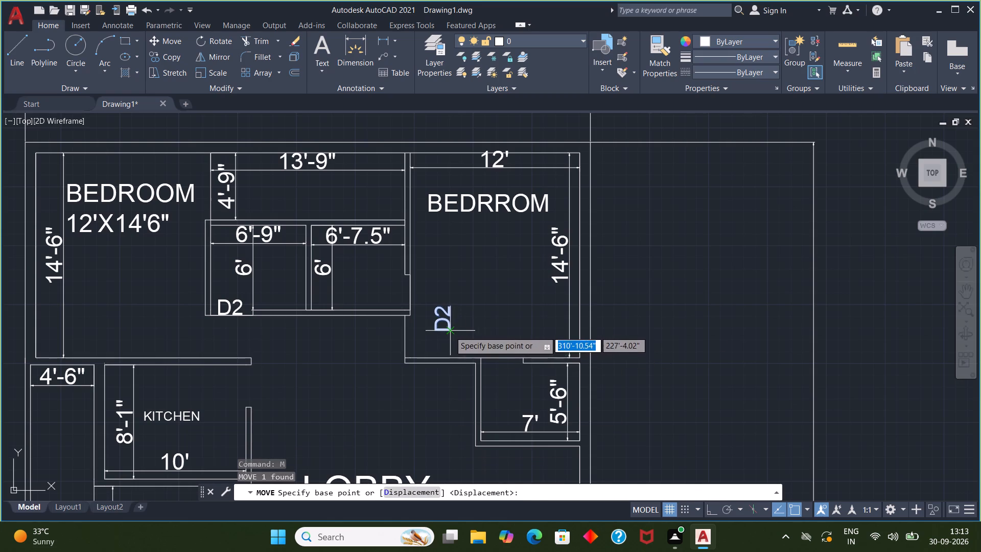
click(402, 302)
key(Escape)
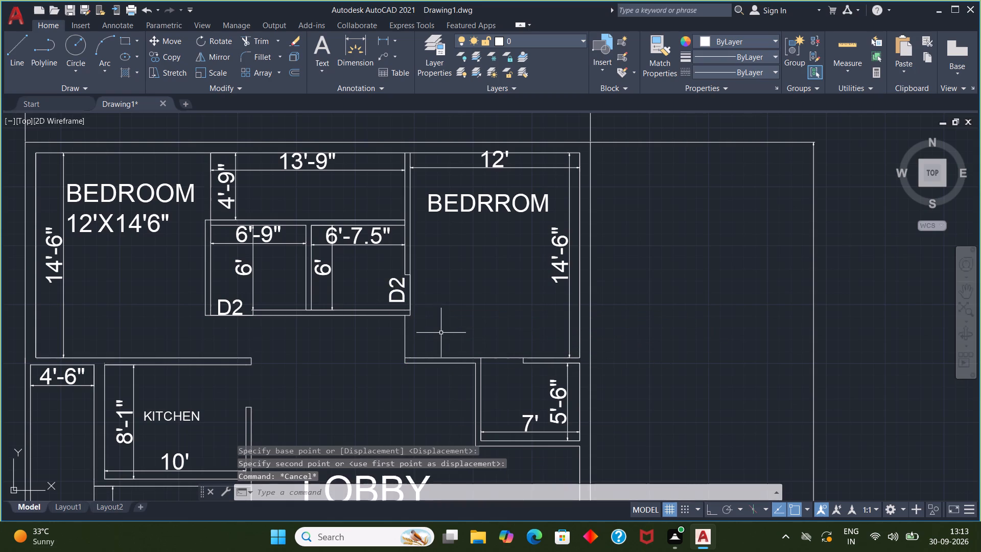
Add the text D in the southwest corner of the BEDRROM, just east of the opening beside the lobby.
scroll(450, 335, down, 1)
middle_drag(441, 328, 424, 286)
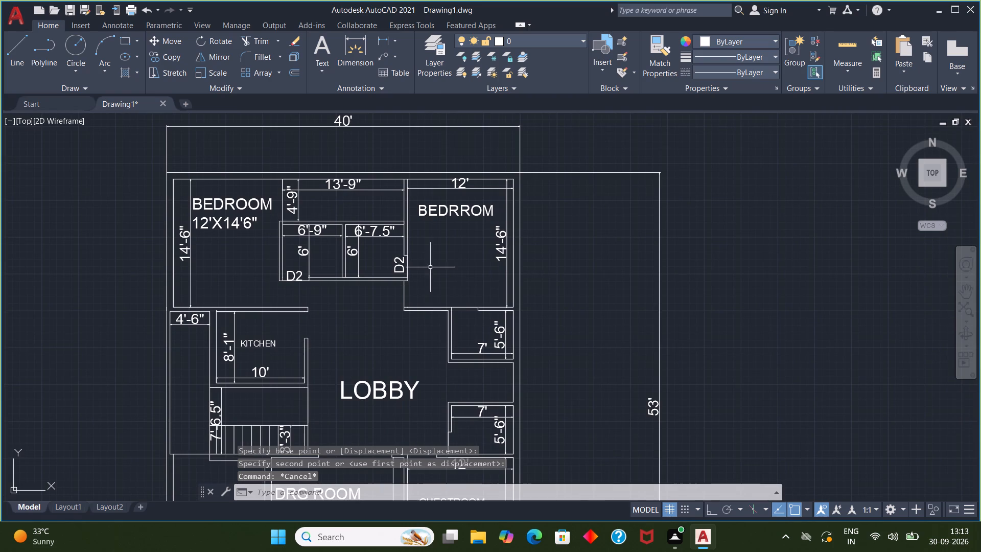
scroll(412, 295, up, 1)
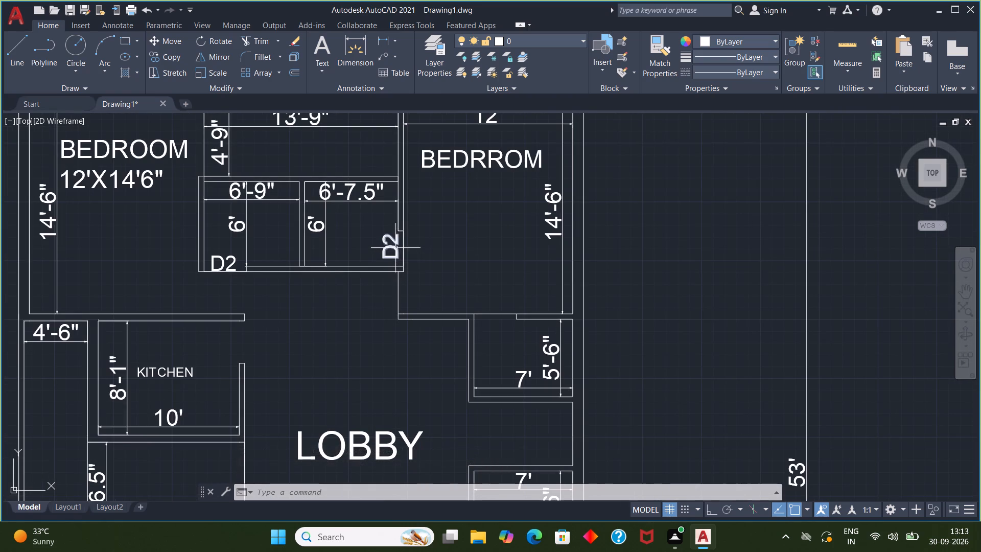
click(316, 48)
click(419, 296)
click(419, 295)
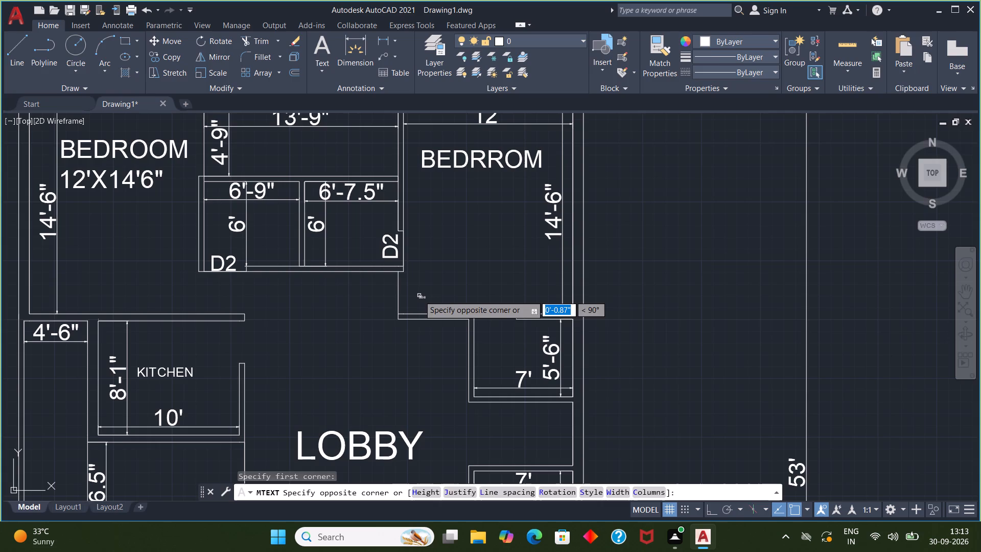
click(423, 301)
key(d)
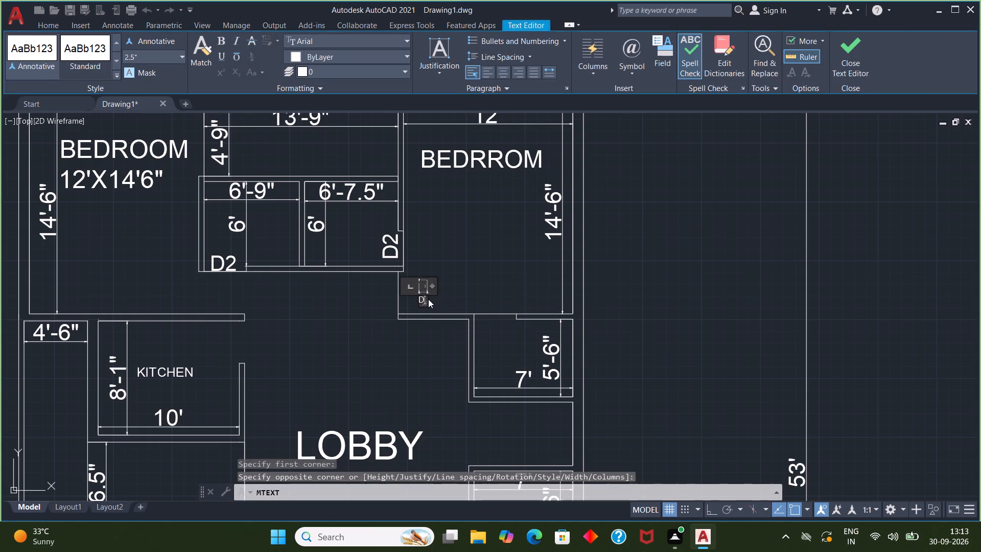
click(440, 302)
Scale up the D text from its lower-right corner until its letter height is close to the D2 labels.
scroll(418, 309, up, 2)
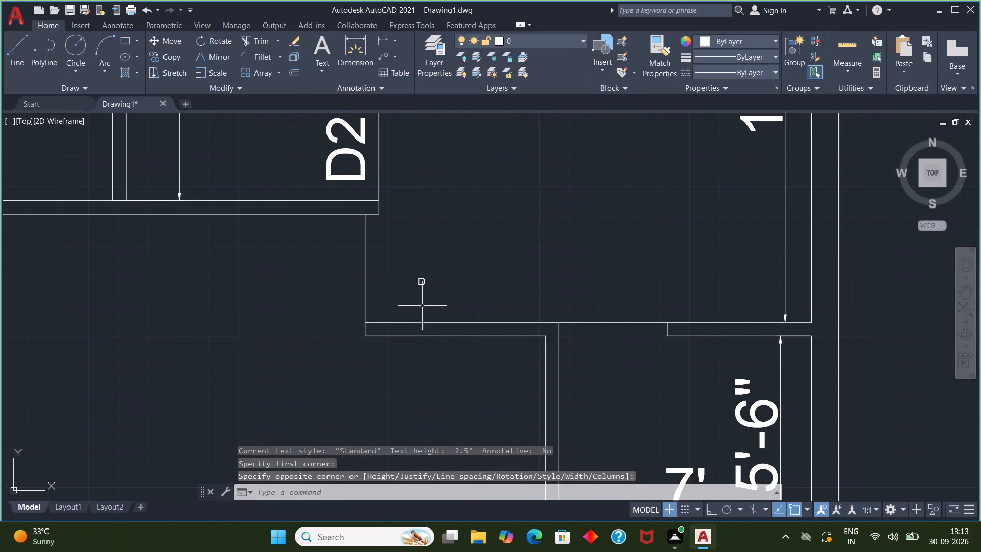
click(425, 283)
key(s)
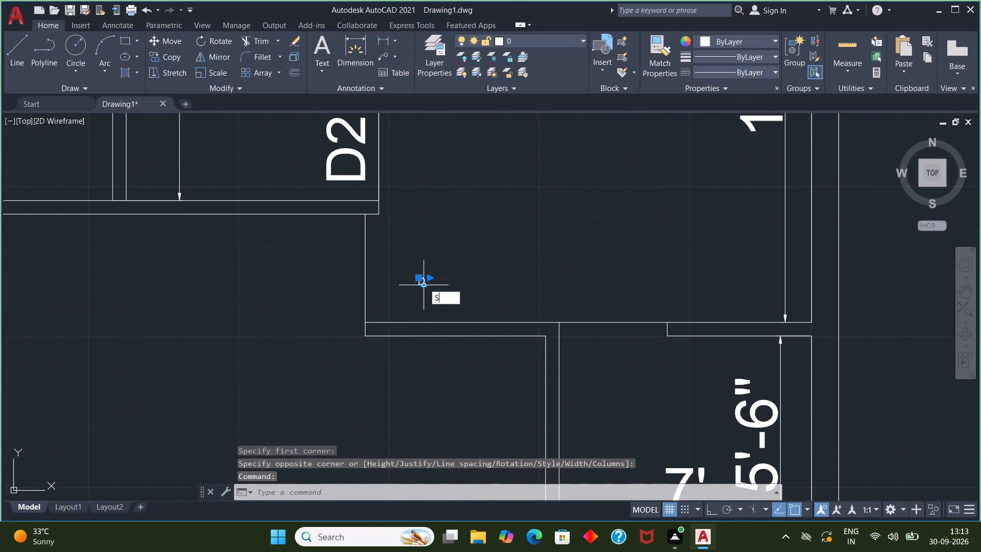
click(458, 337)
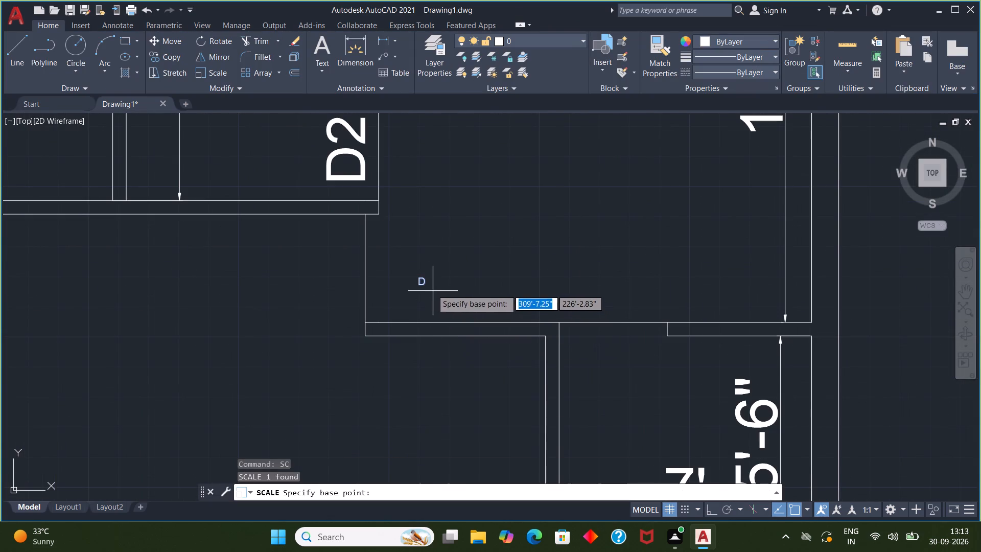
drag(427, 285, 447, 306)
drag(447, 306, 448, 308)
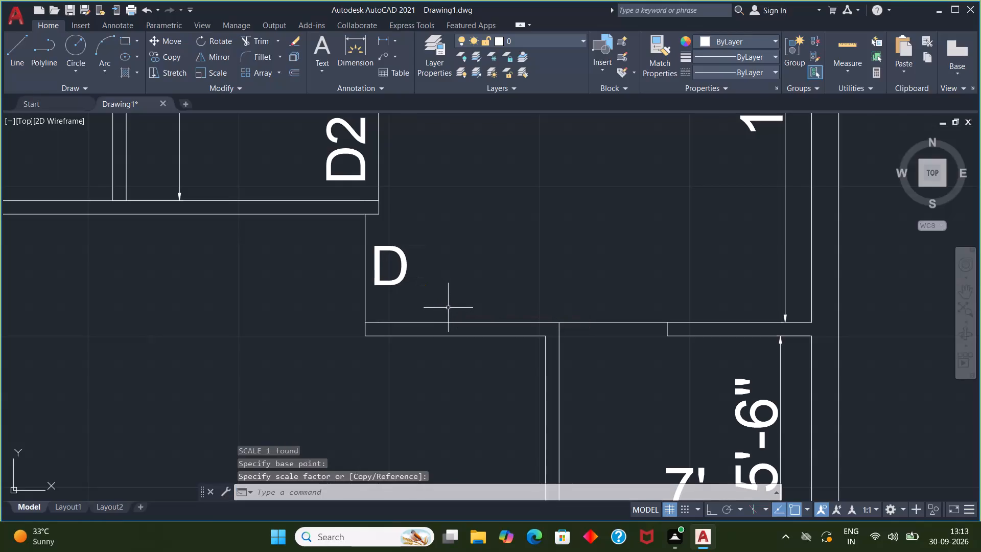
drag(448, 308, 461, 321)
Draw a 6'-6" vertical line from the kitchen's east wall end north to the south wall of the 6'-9" room.
scroll(420, 269, down, 2)
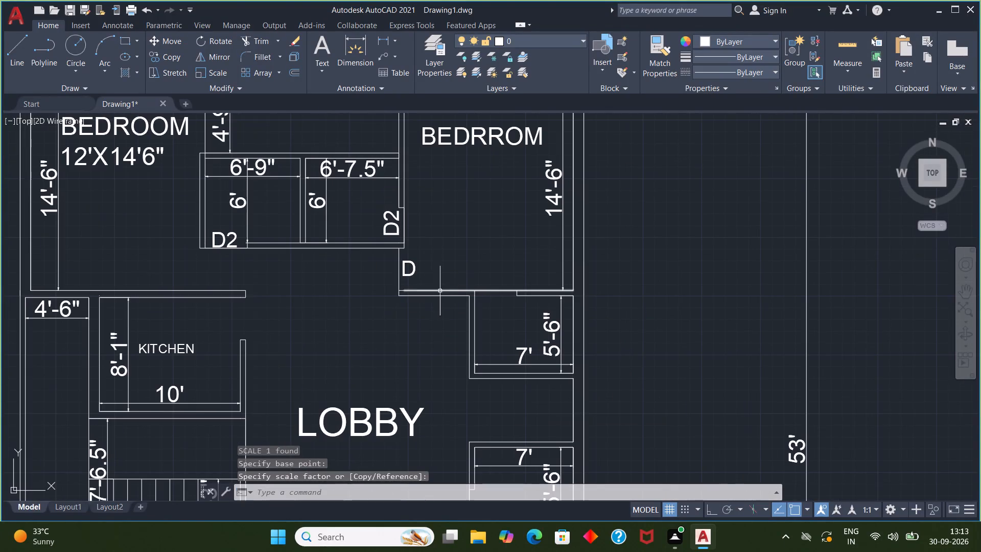
middle_drag(457, 267, 513, 294)
middle_drag(347, 240, 347, 240)
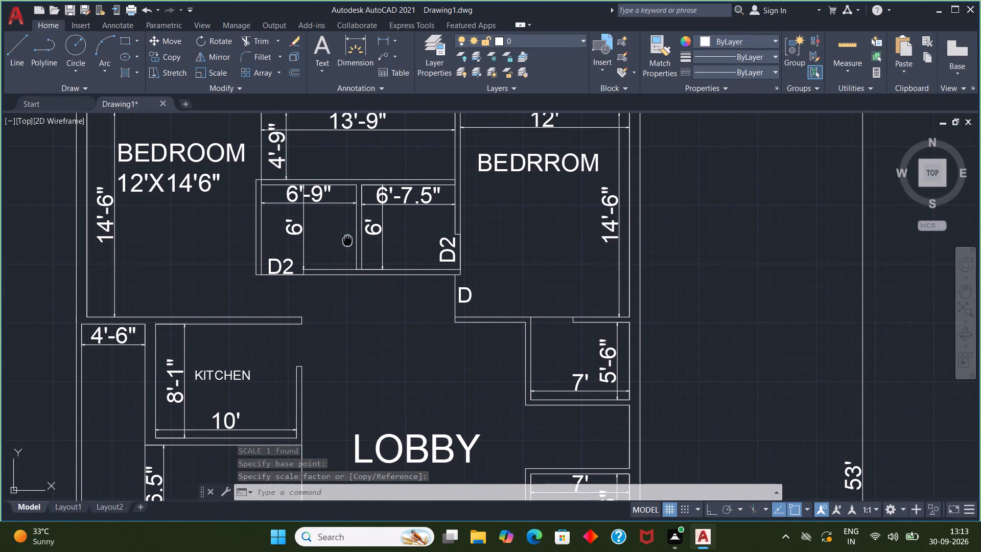
middle_drag(347, 240, 359, 277)
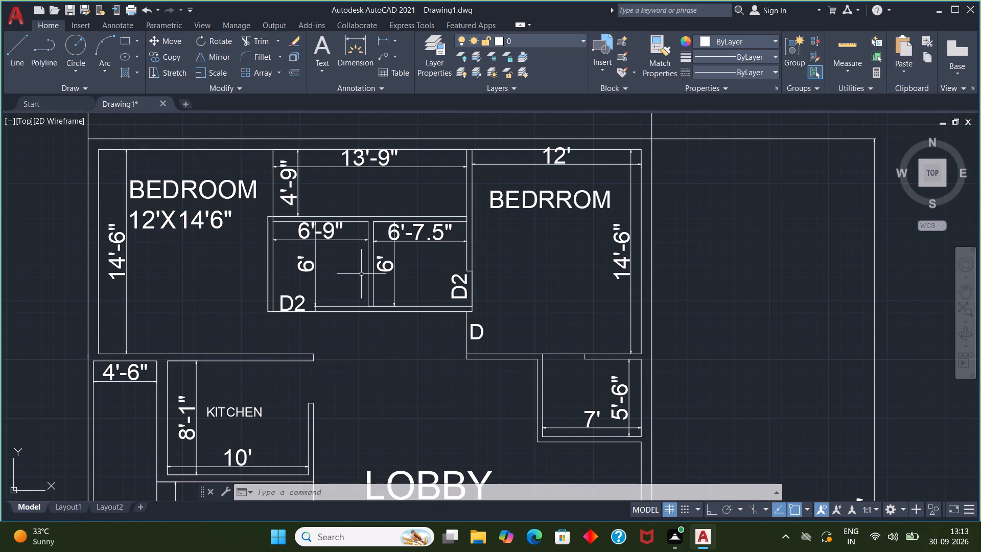
key(l)
key(Return)
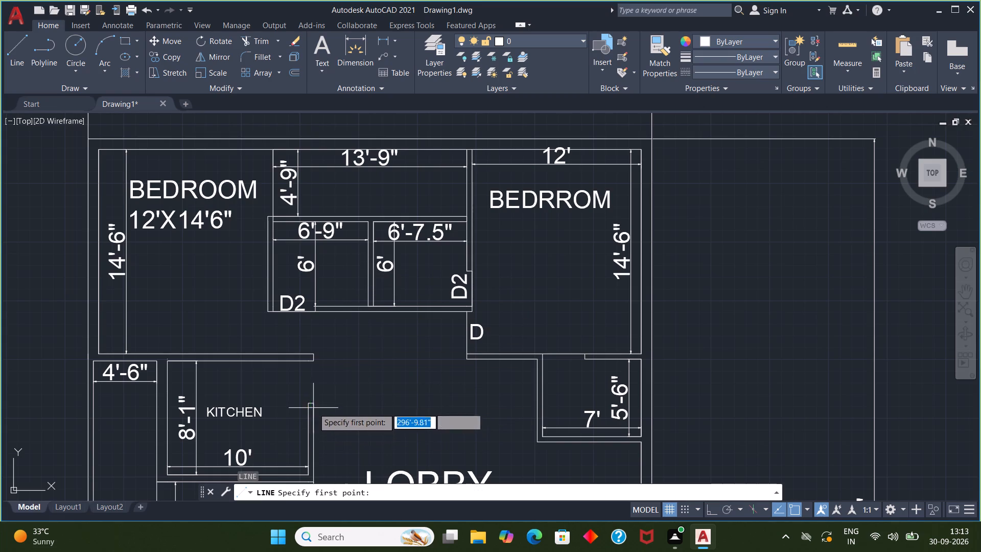
click(313, 404)
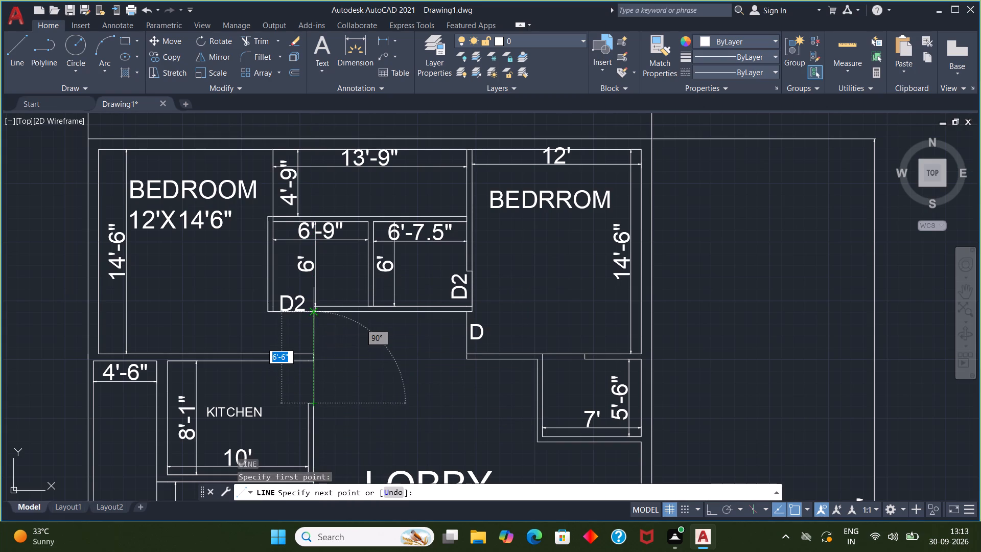
click(313, 311)
key(Escape)
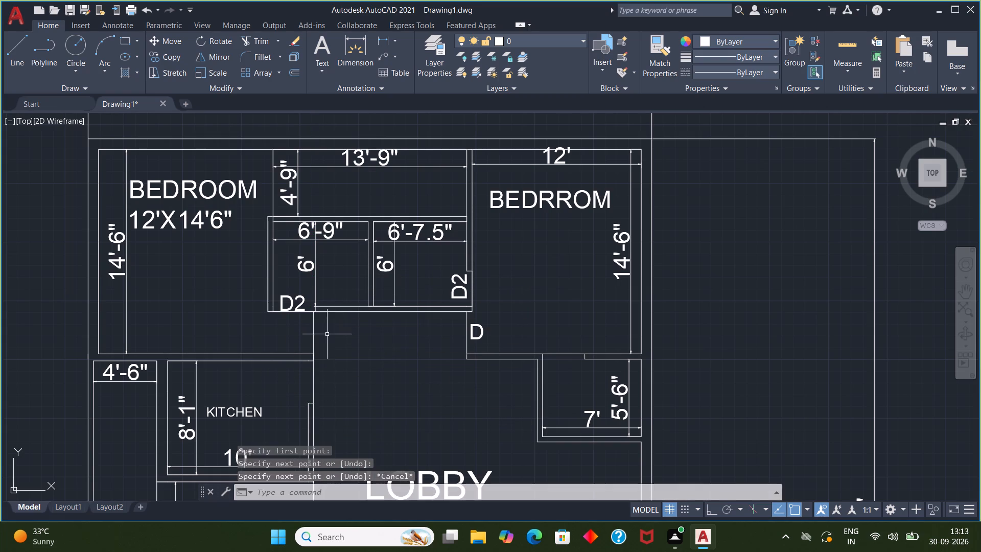
Copy the D text from the BEDRROM opening to the 12'X14'6" BEDROOM opening, just west of the new vertical line.
middle_drag(338, 388, 339, 377)
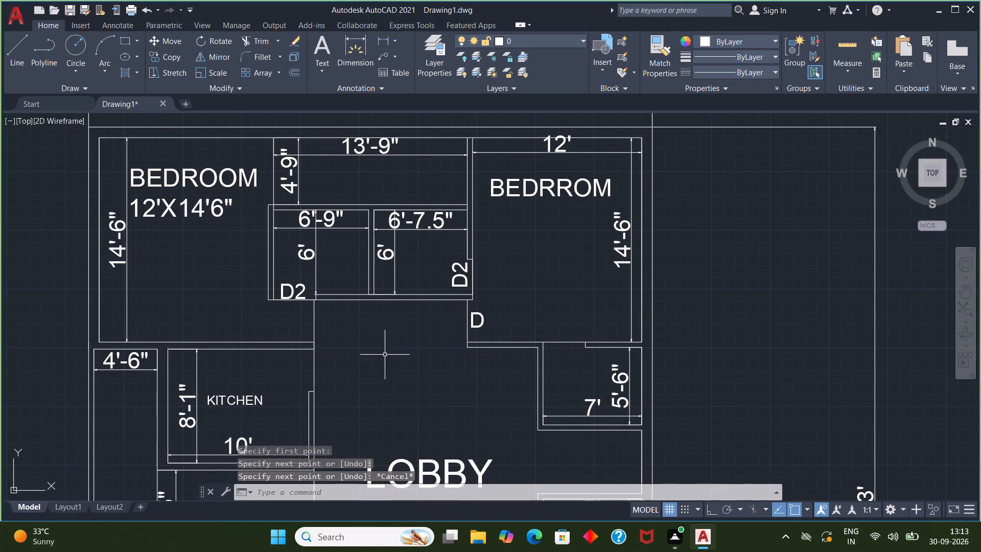
click(481, 323)
key(c)
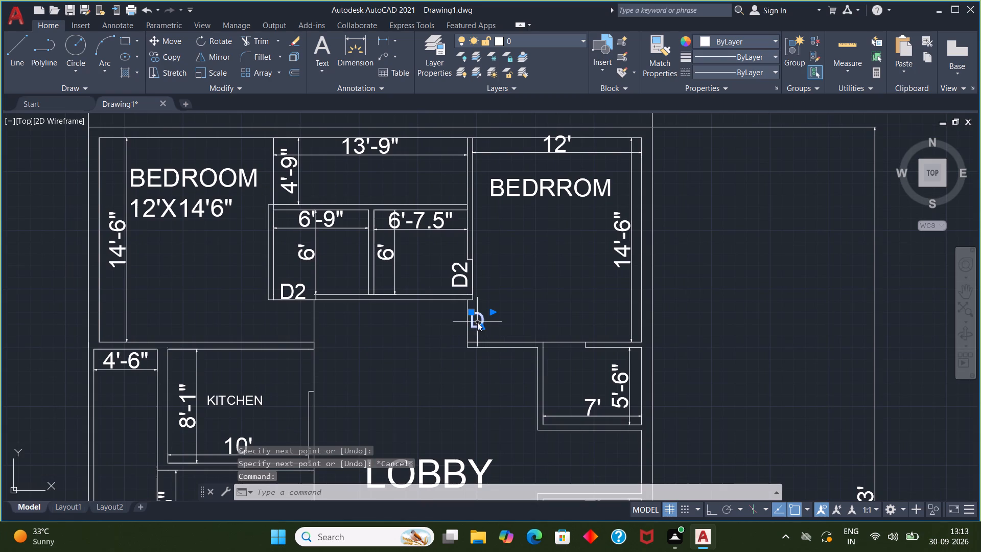
click(511, 362)
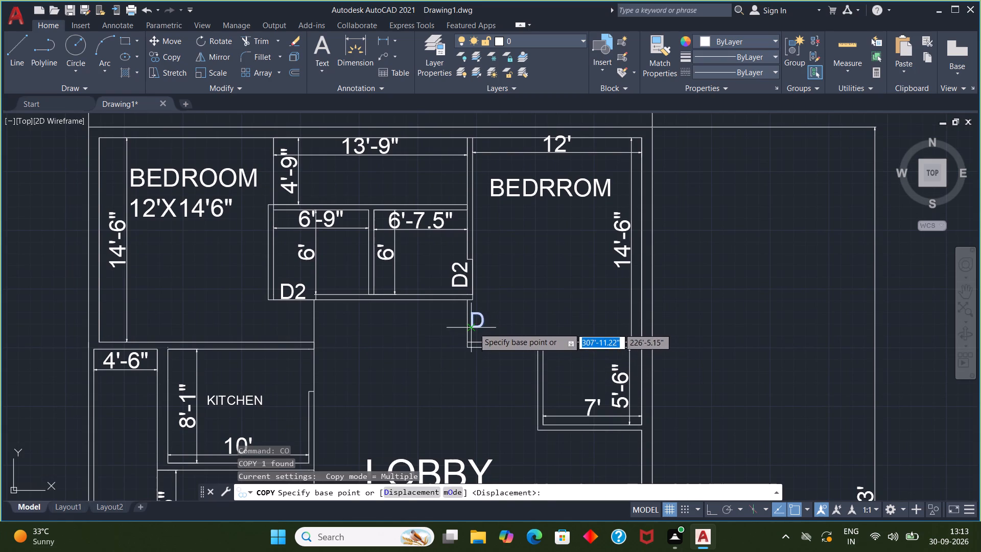
click(474, 328)
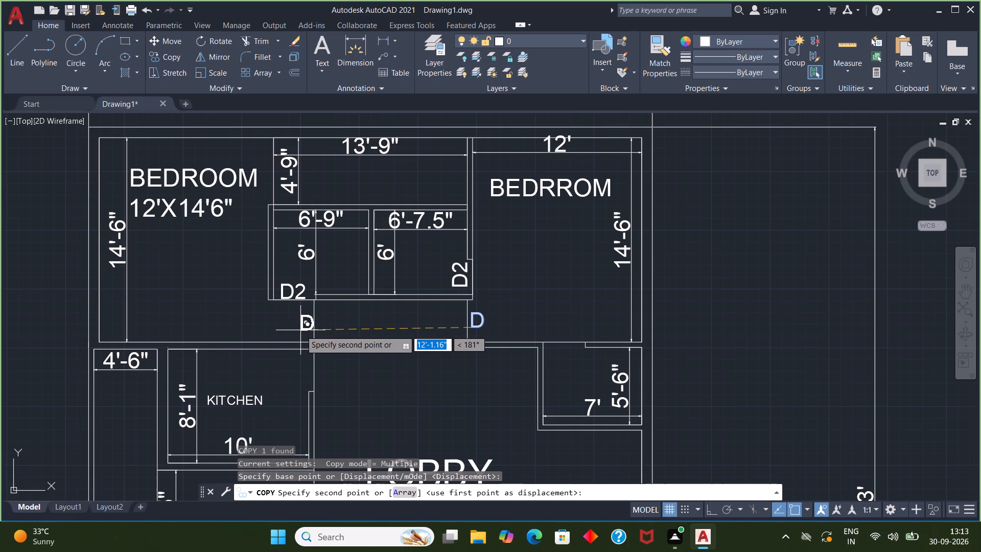
click(300, 330)
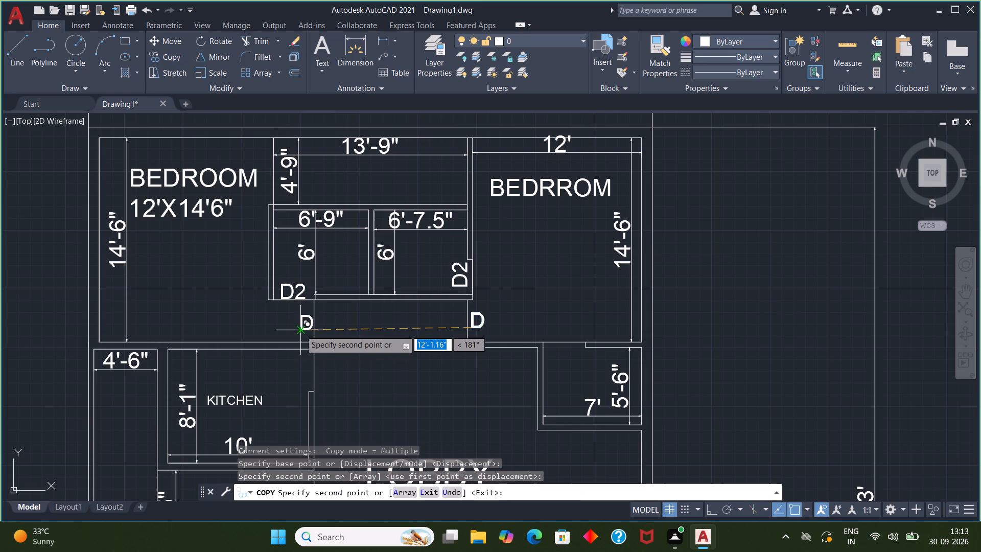
key(Escape)
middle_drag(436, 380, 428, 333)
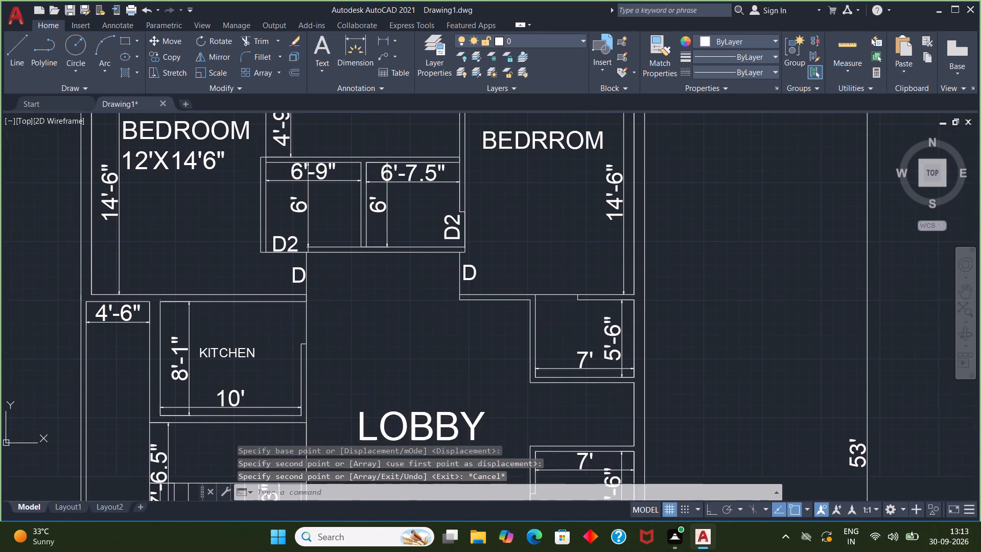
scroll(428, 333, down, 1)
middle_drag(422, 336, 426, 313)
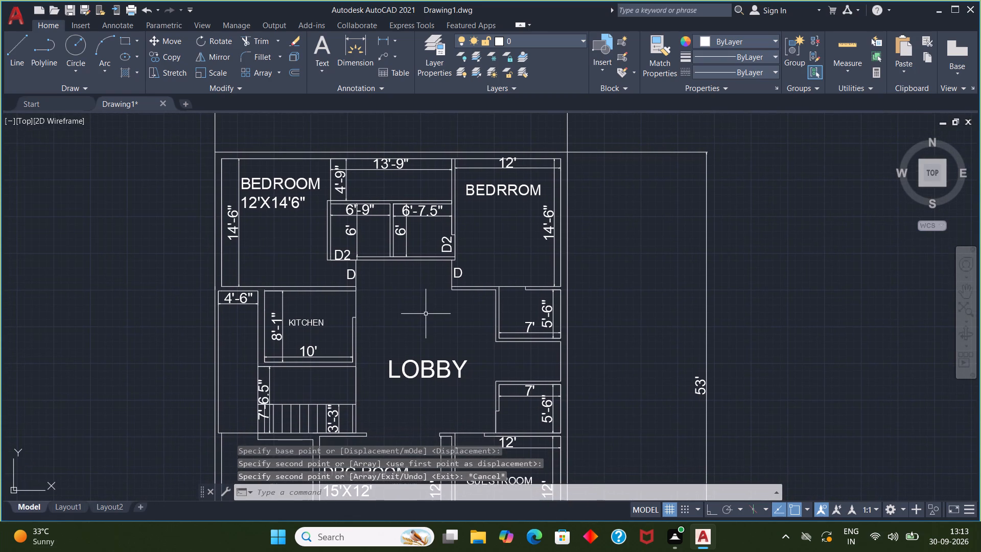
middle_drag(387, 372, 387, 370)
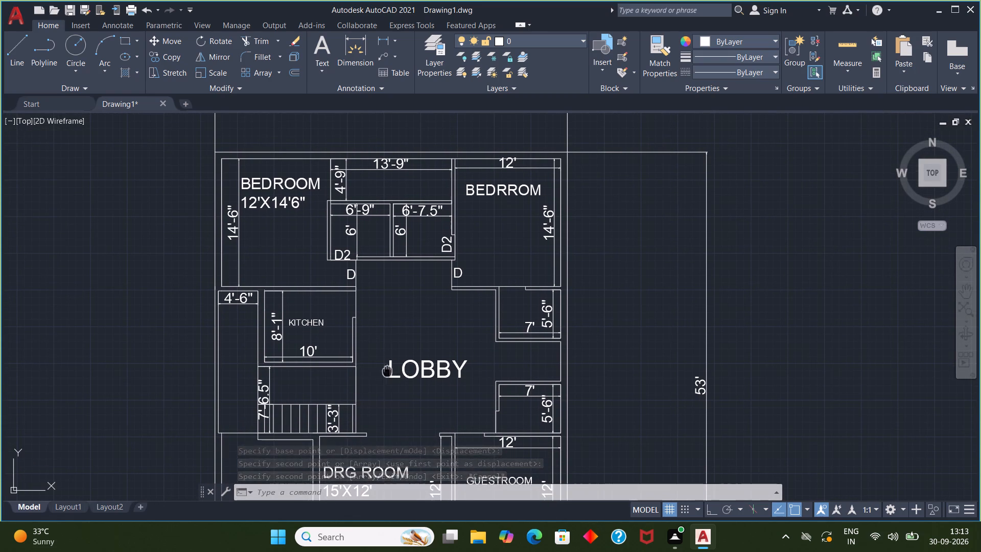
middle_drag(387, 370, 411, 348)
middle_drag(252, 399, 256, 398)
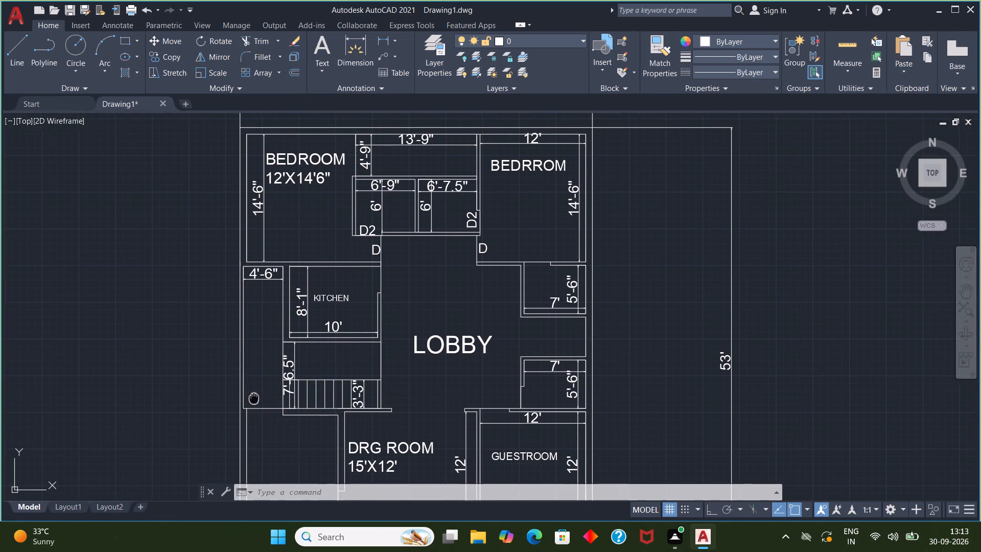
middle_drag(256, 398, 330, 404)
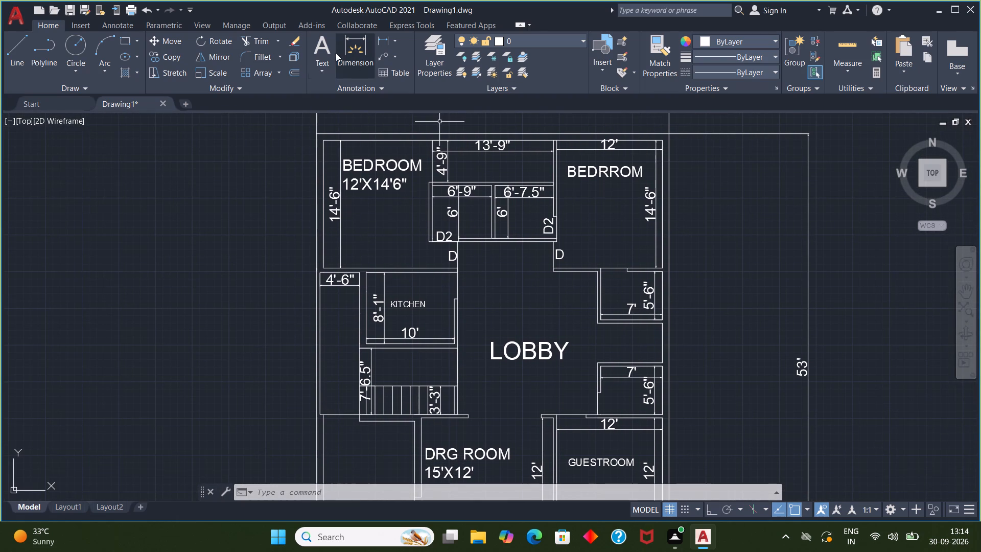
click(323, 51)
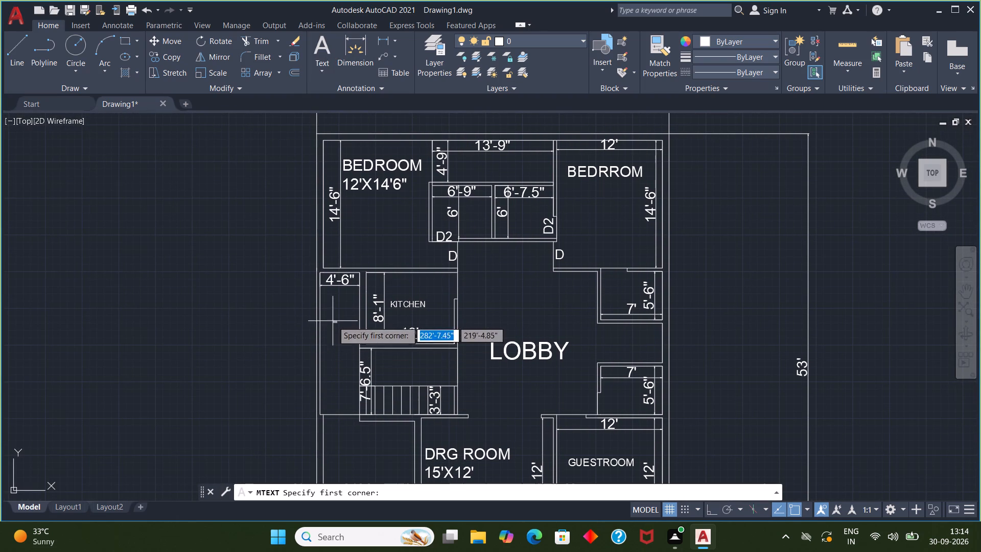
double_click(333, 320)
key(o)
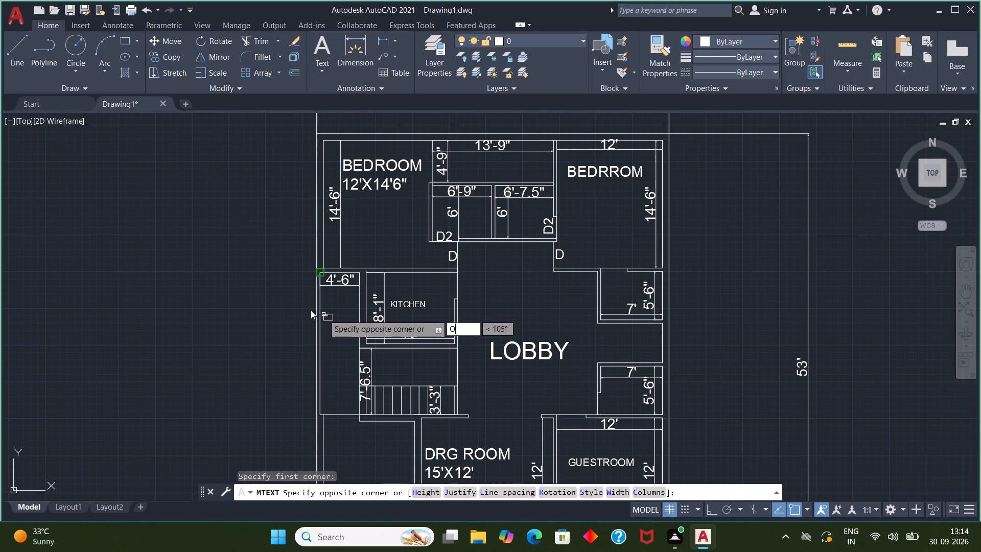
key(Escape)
Add the text OPEN in the 4'-6" wide strip west of the kitchen, below its width dimension.
scroll(328, 310, up, 2)
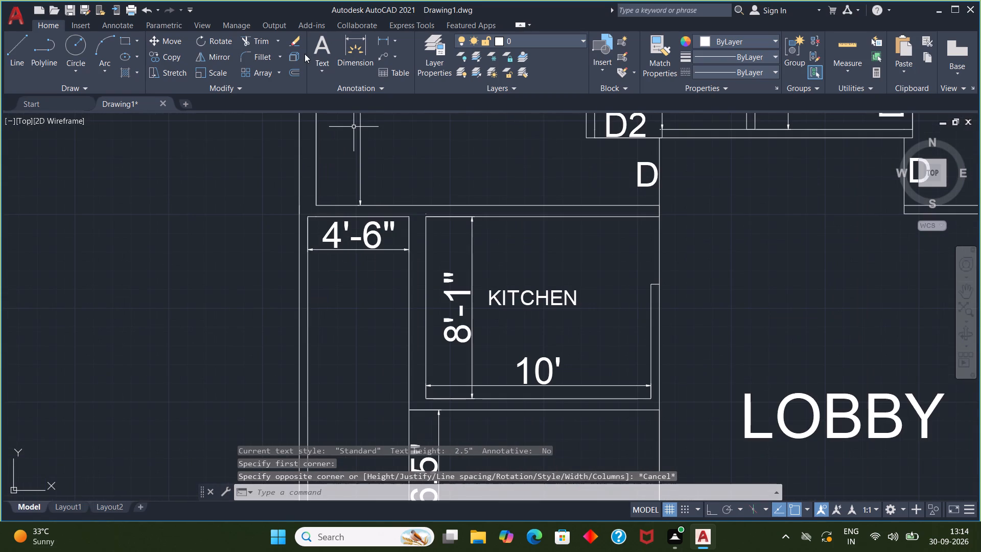
click(315, 53)
double_click(324, 301)
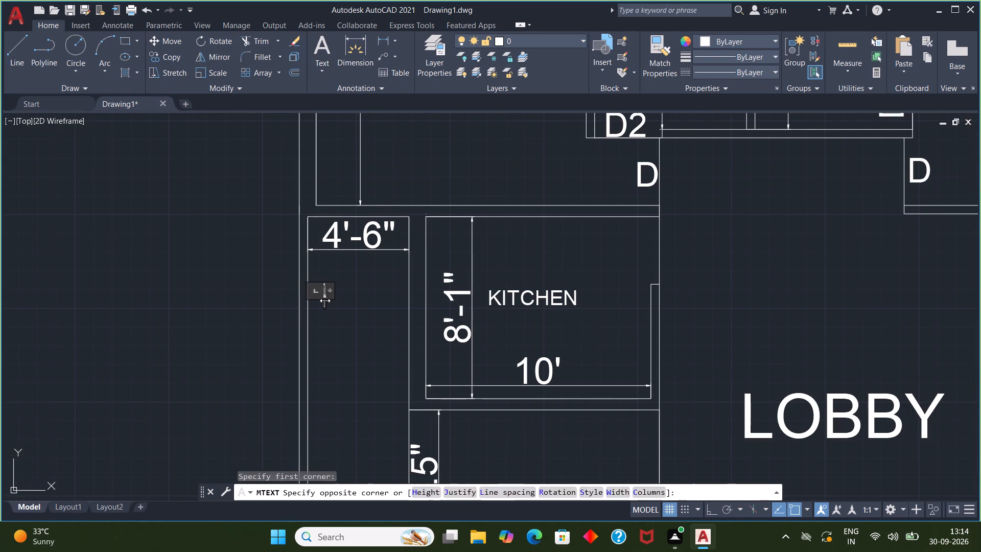
key(o)
key(p)
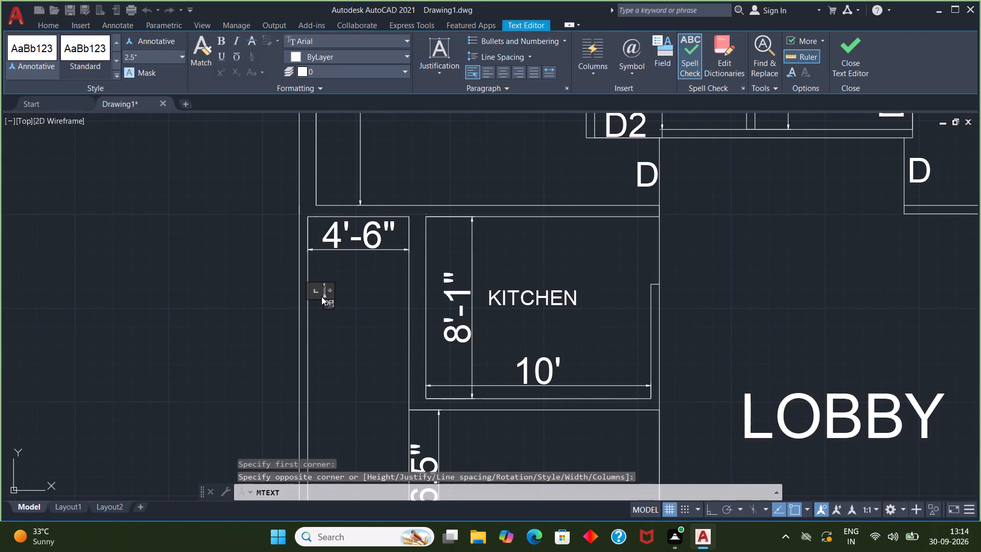
text(EN)
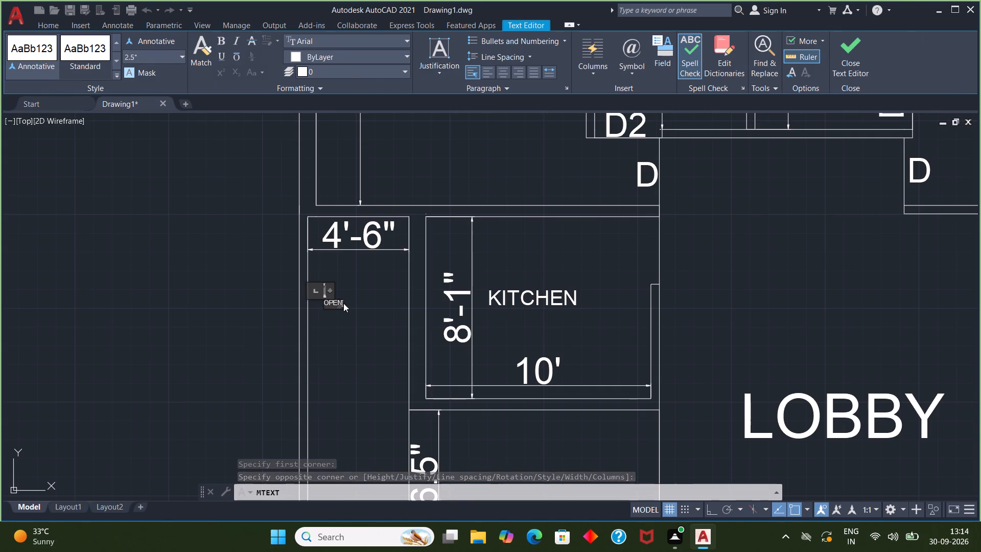
click(348, 304)
Scale up the OPEN text from its lower-right corner to slightly smaller than the neighbouring 4'-6" dimension text.
click(332, 305)
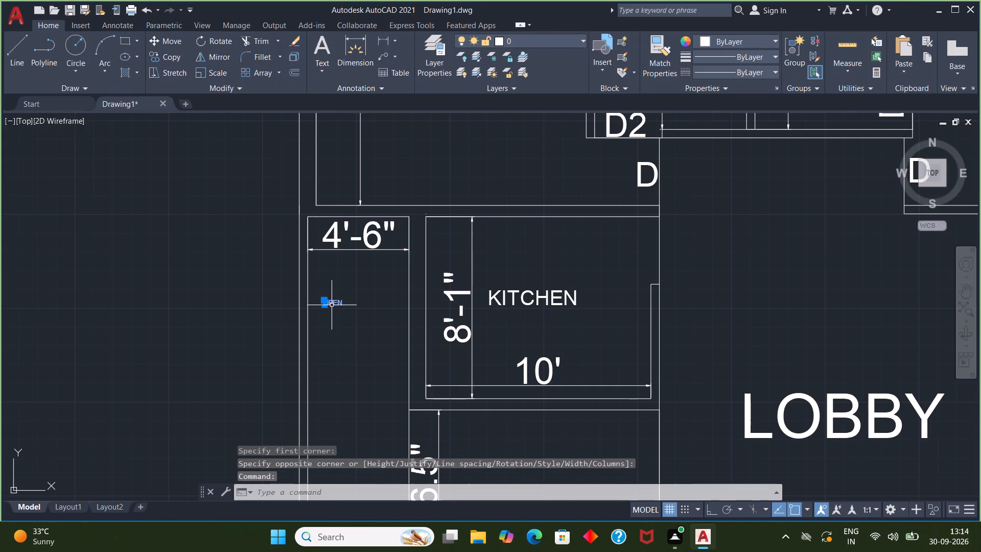
key(s)
click(374, 355)
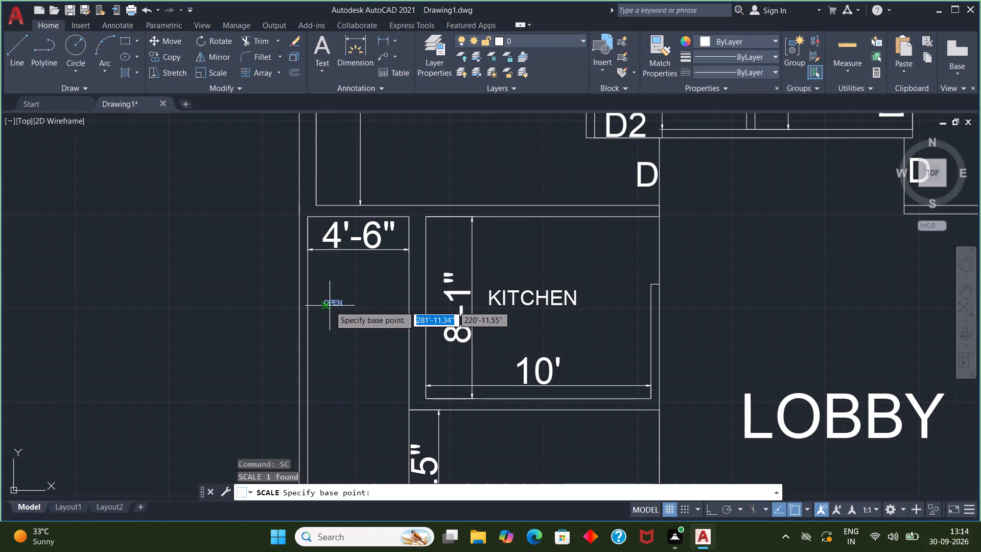
drag(342, 309, 361, 315)
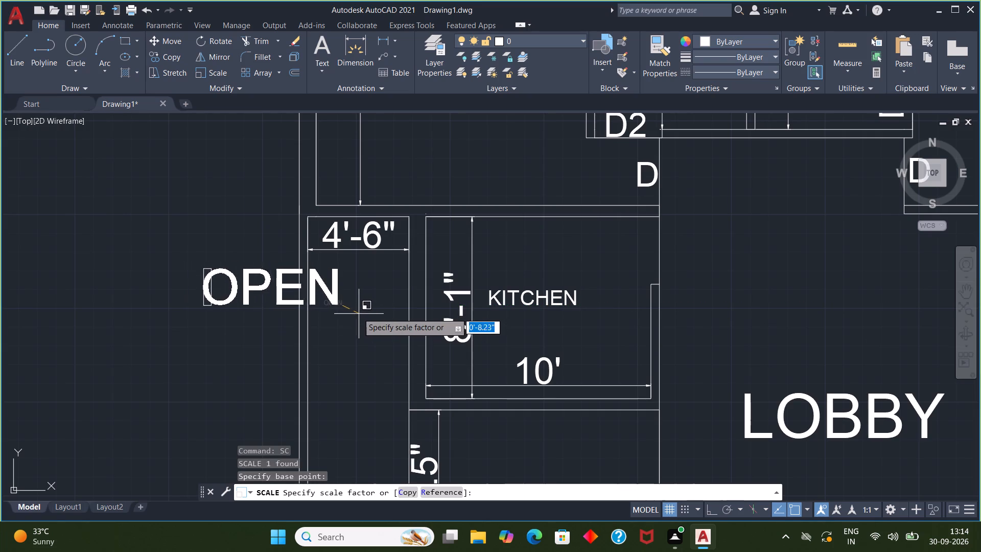
click(353, 308)
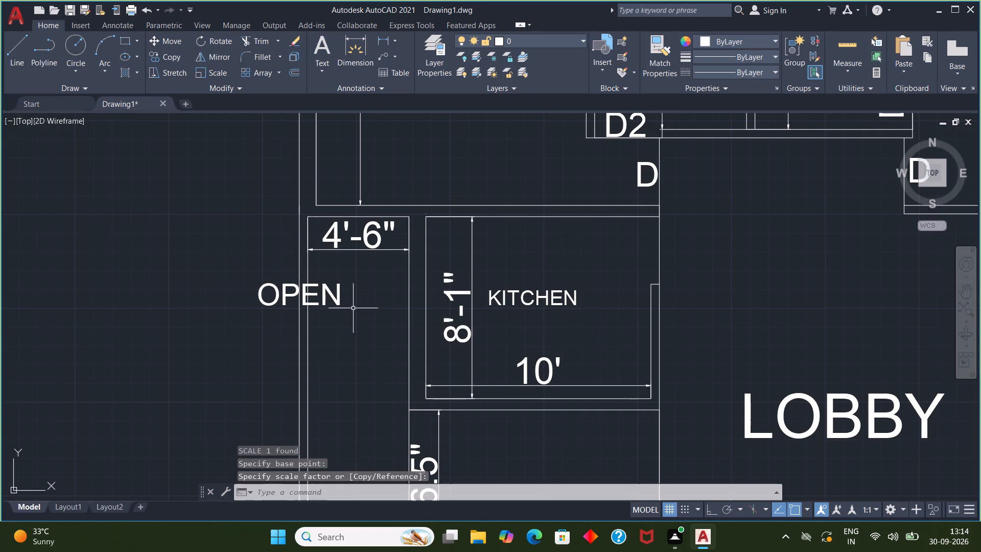
Move the OPEN text fully inside the 4'-6" strip west of the kitchen, midway between its walls and below the width dimension.
click(336, 303)
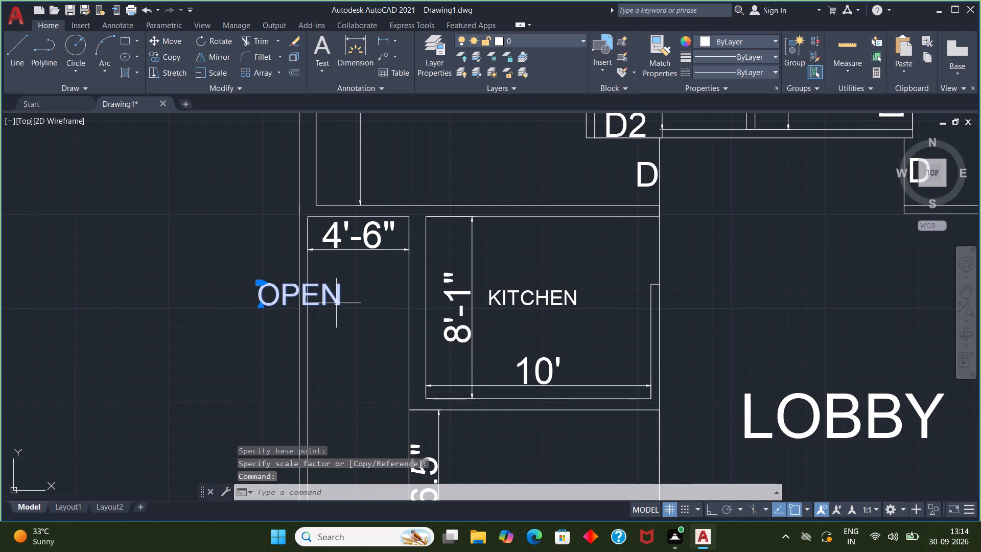
key(m)
click(389, 331)
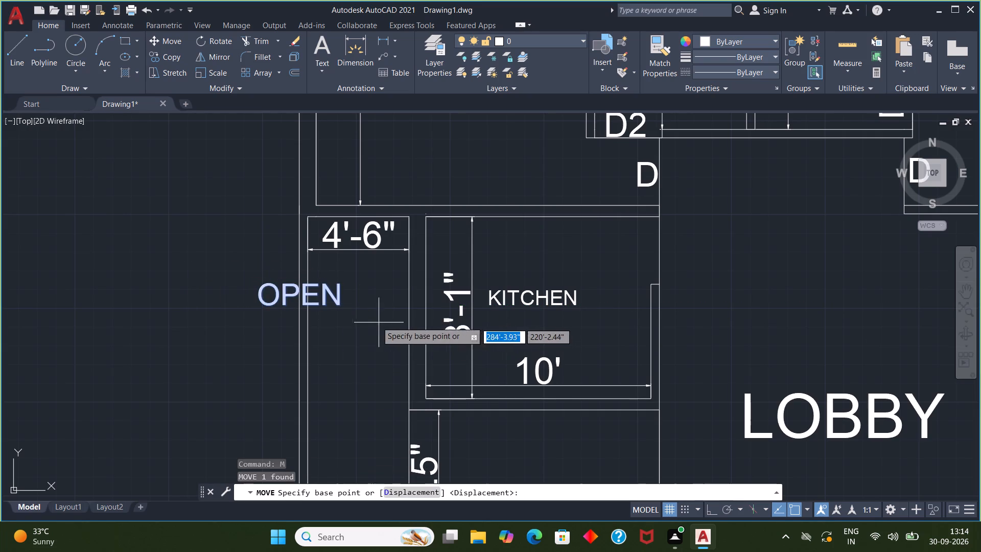
drag(340, 308, 333, 284)
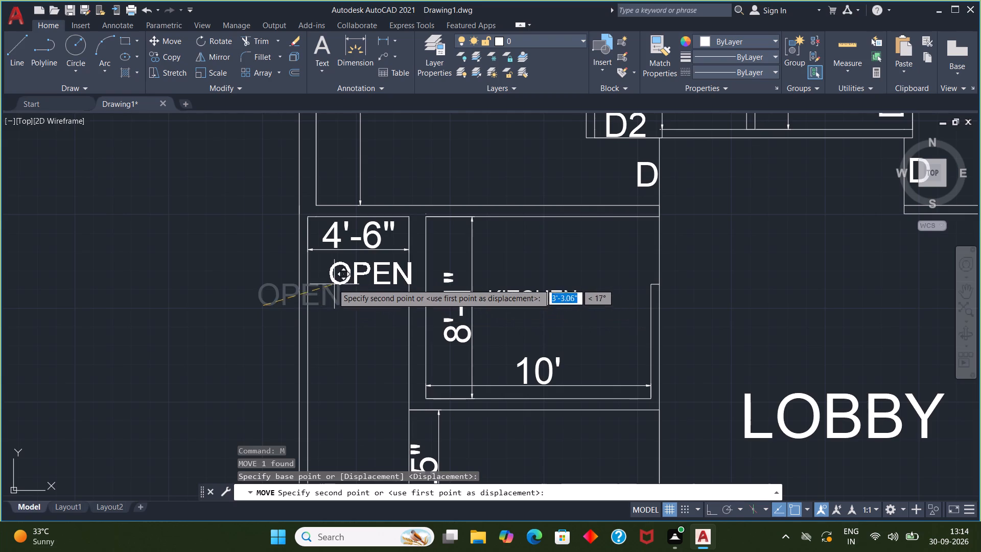
click(331, 283)
drag(321, 283, 324, 310)
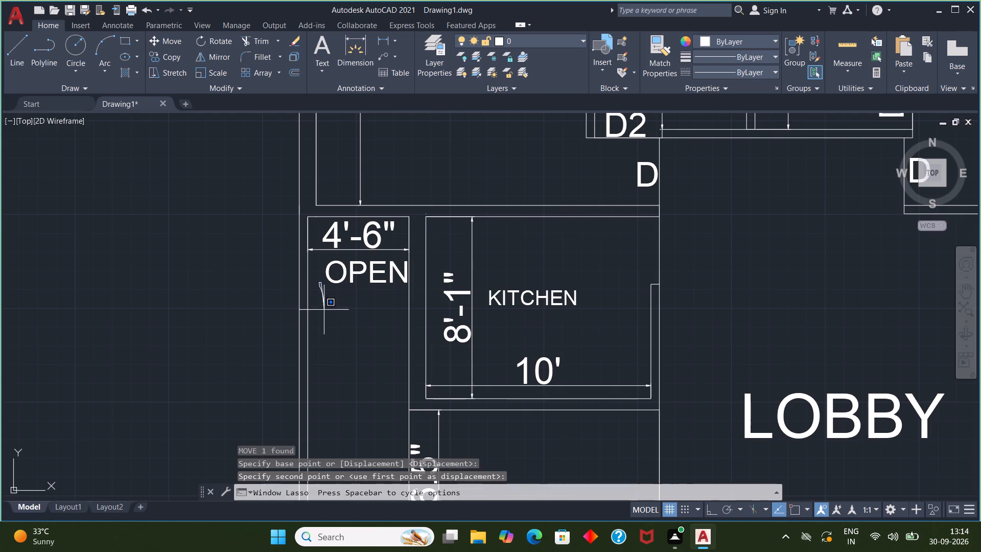
drag(324, 310, 326, 314)
click(374, 278)
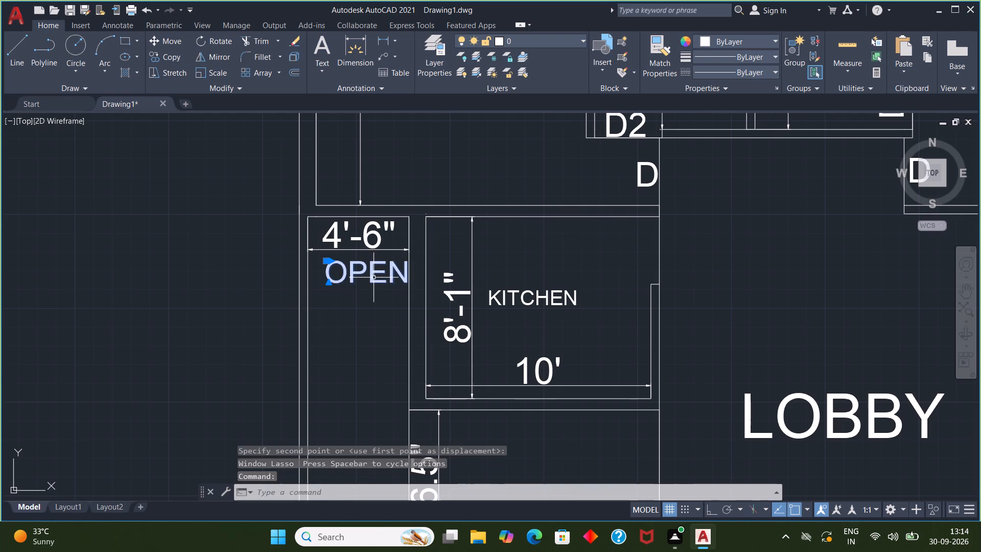
key(m)
click(389, 304)
drag(322, 290, 323, 290)
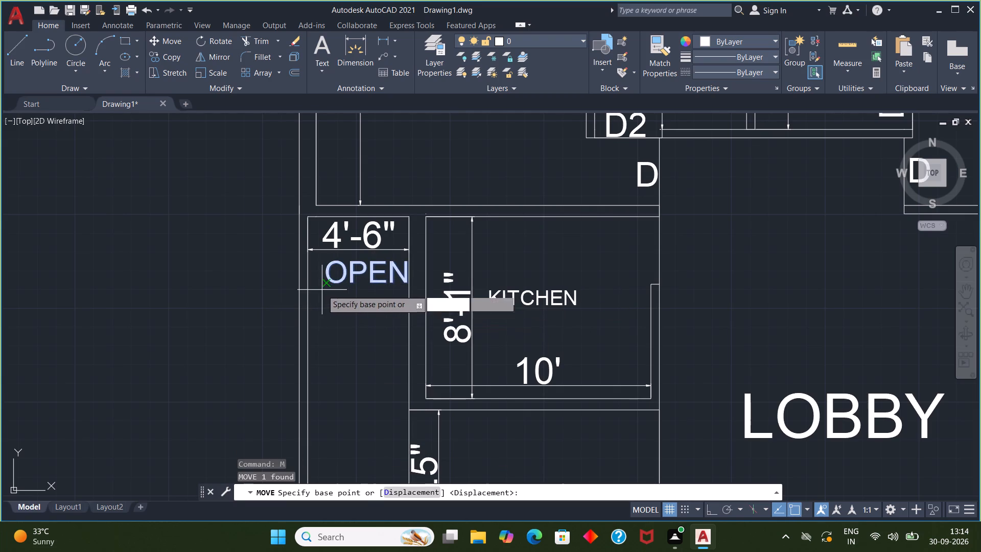
drag(323, 290, 314, 309)
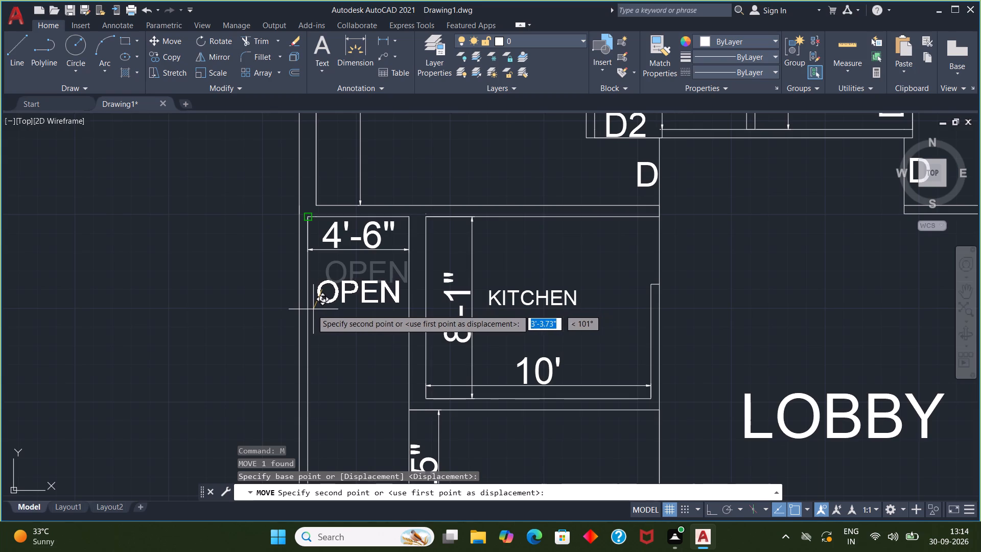
click(317, 309)
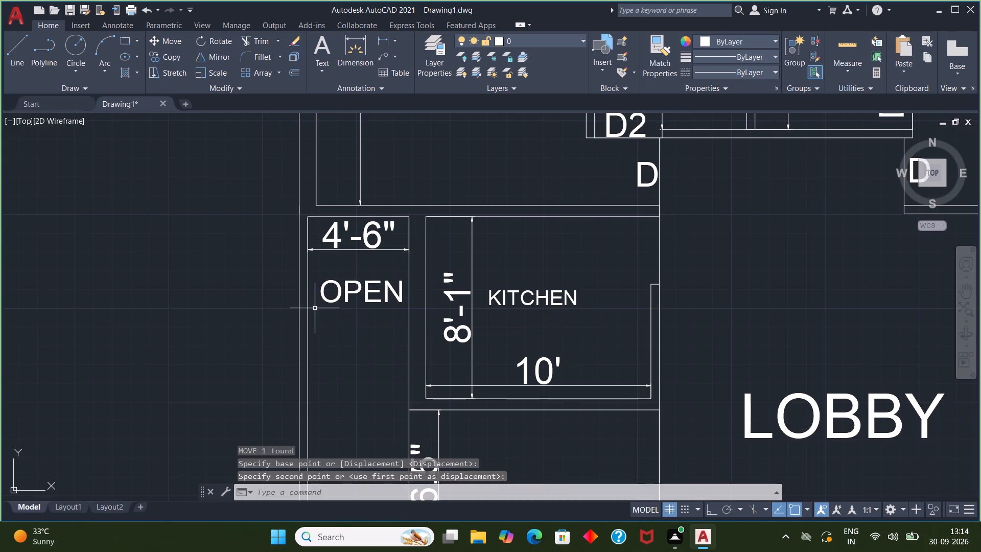
key(Escape)
Add the text LANDING in the strip west of the staircase, south of the OPEN text.
scroll(318, 309, down, 1)
middle_drag(324, 313, 313, 285)
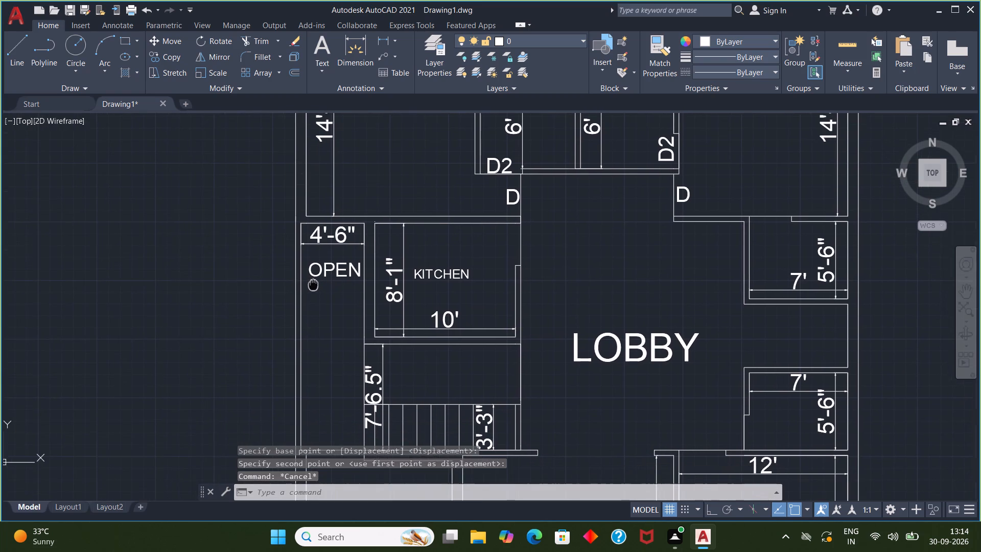
middle_drag(313, 285, 311, 282)
middle_drag(375, 376, 371, 284)
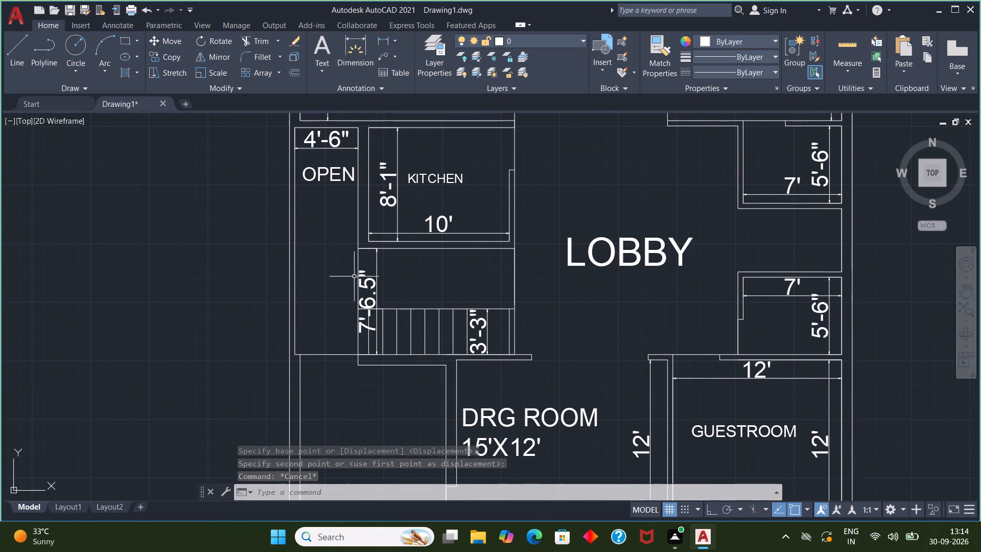
click(326, 41)
triple_click(322, 283)
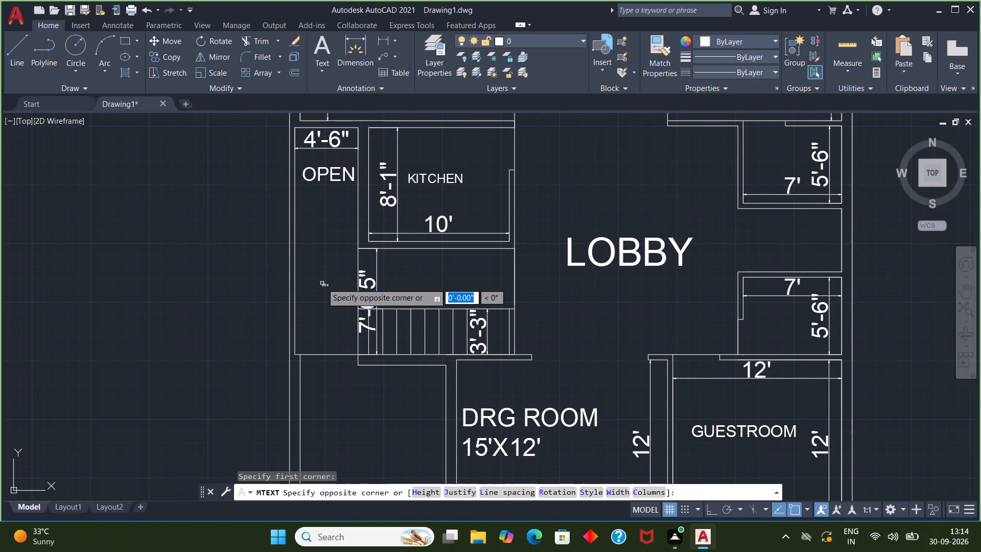
key(l)
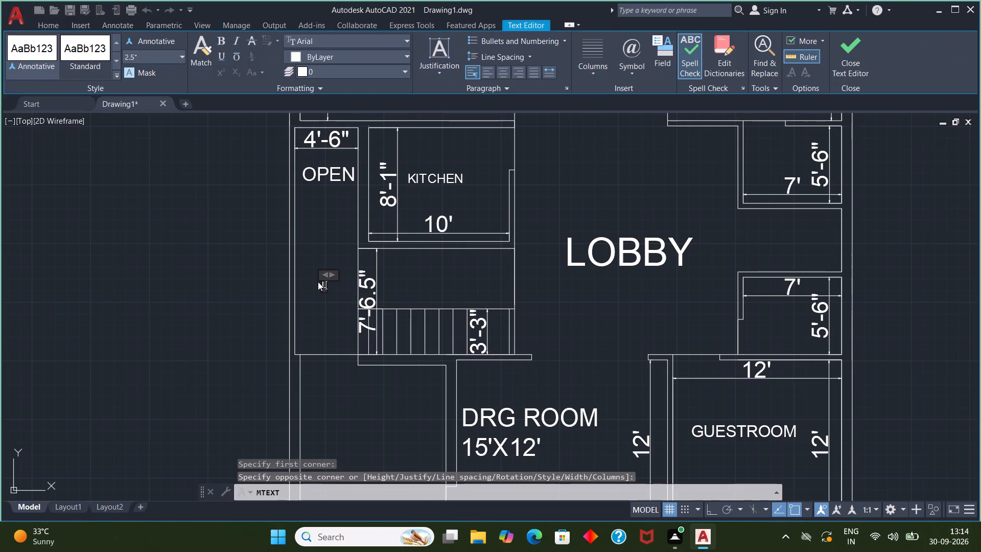
key(a)
key(n)
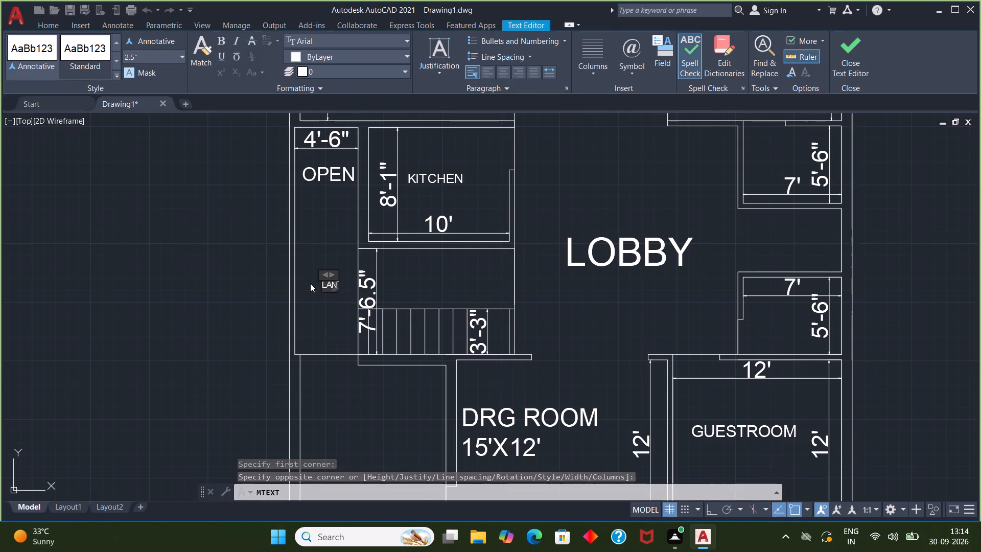
key(d)
text(IN)
key(g)
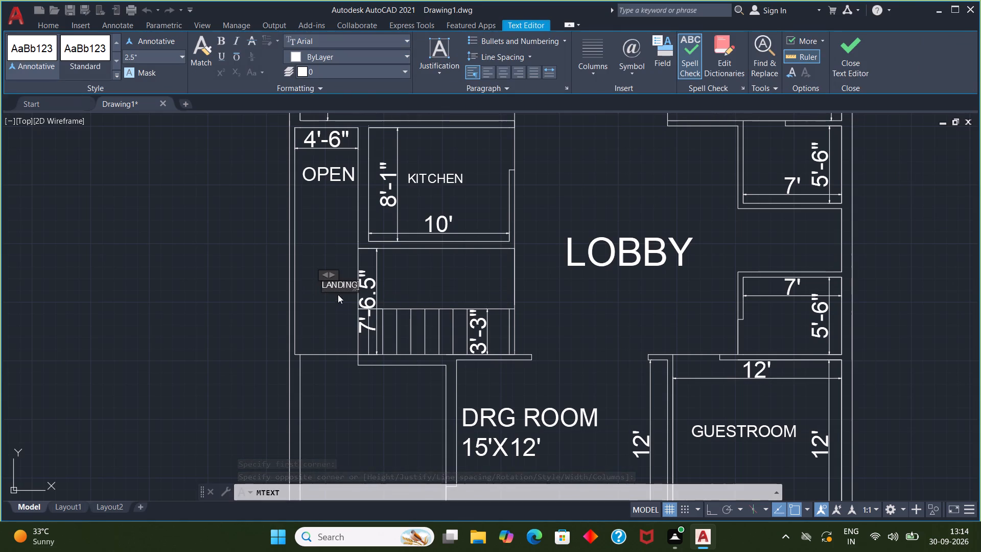
click(334, 303)
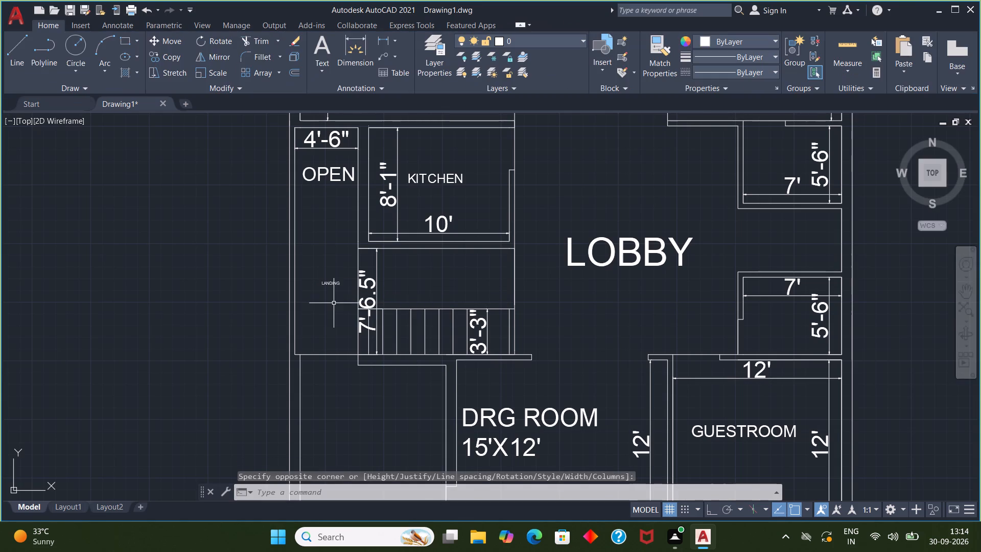
Scale up the LANDING text from its lower-left corner by a factor of about 5, close to the dimension text size.
scroll(335, 287, up, 1)
click(333, 278)
key(s)
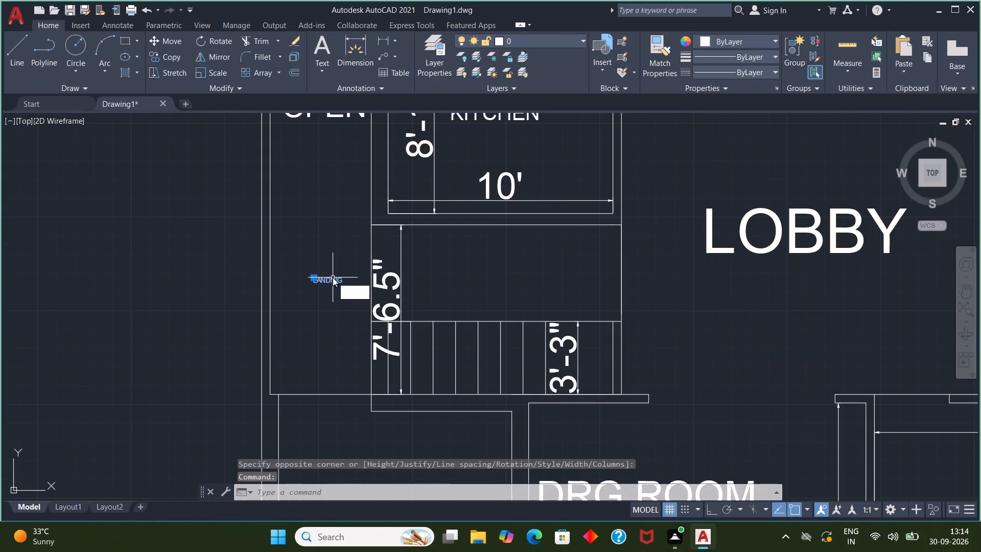
click(368, 329)
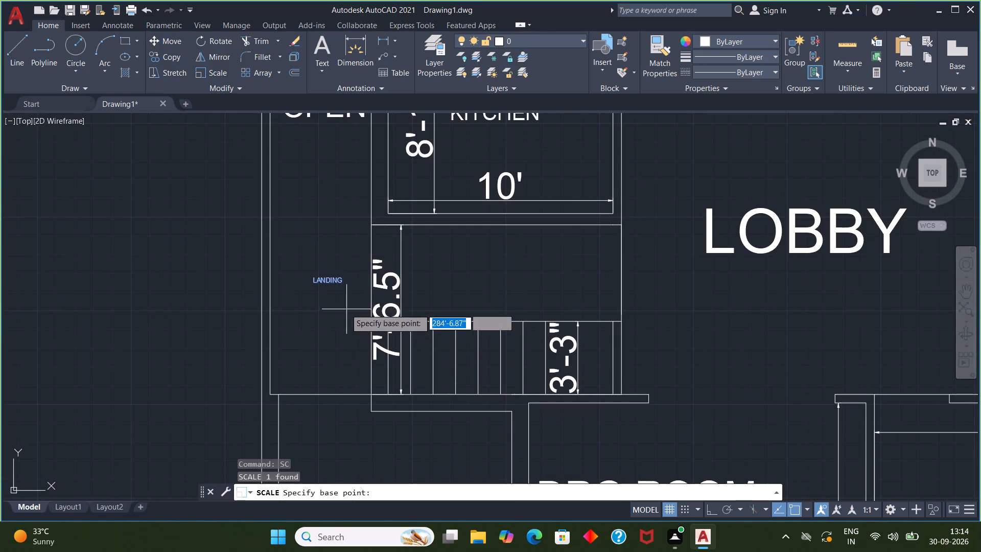
drag(314, 287, 295, 330)
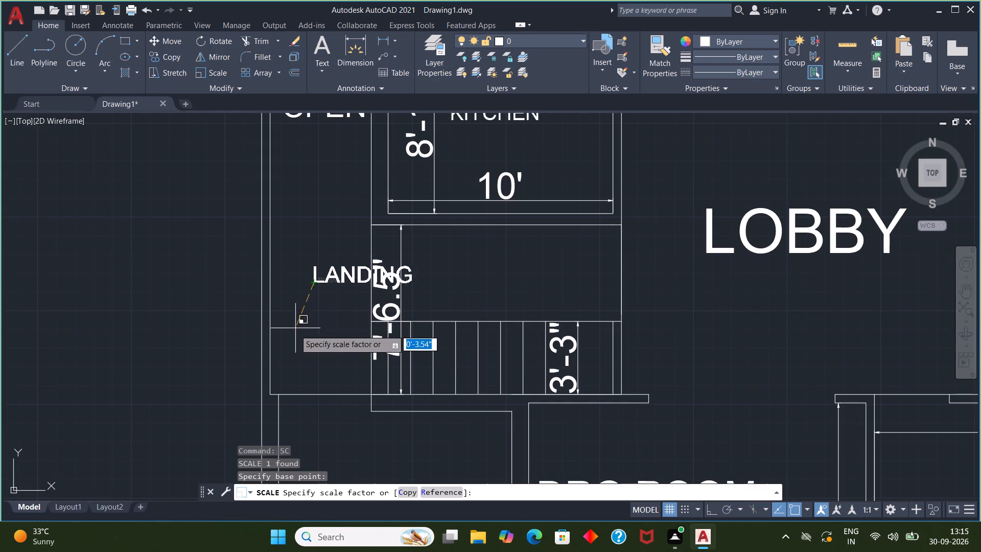
drag(295, 330, 284, 348)
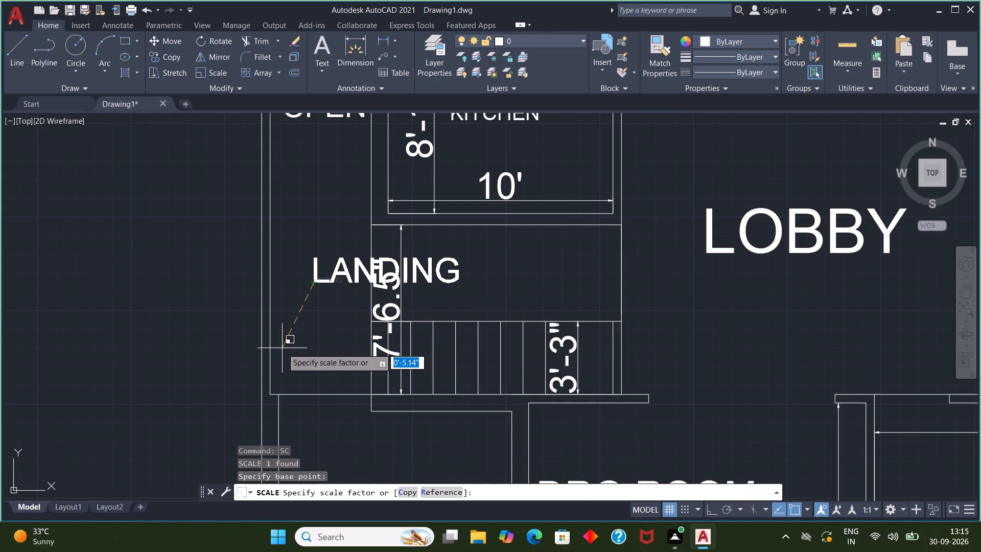
click(282, 348)
Rotate the LANDING text 90° about its lower-left corner so it reads vertically along the strip.
click(313, 280)
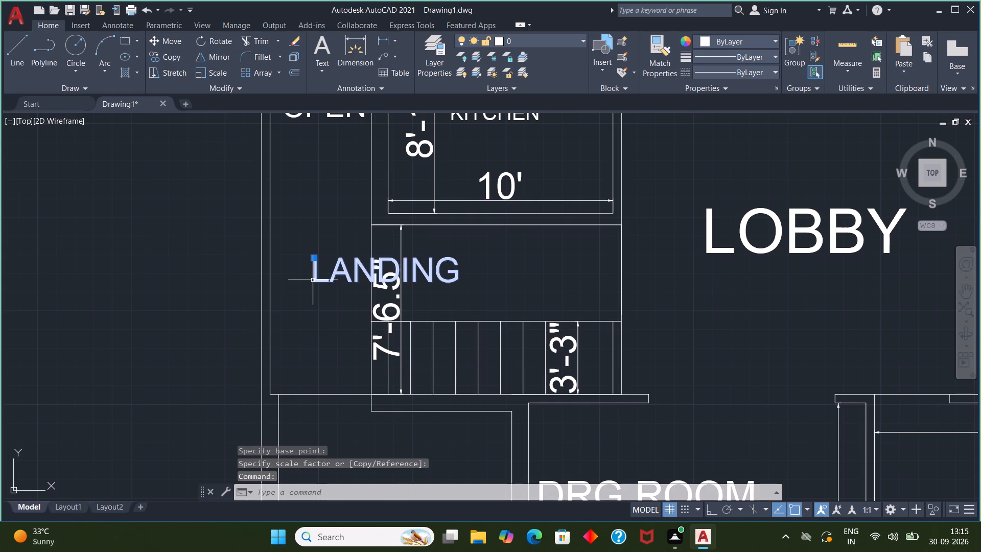
key(r)
click(365, 319)
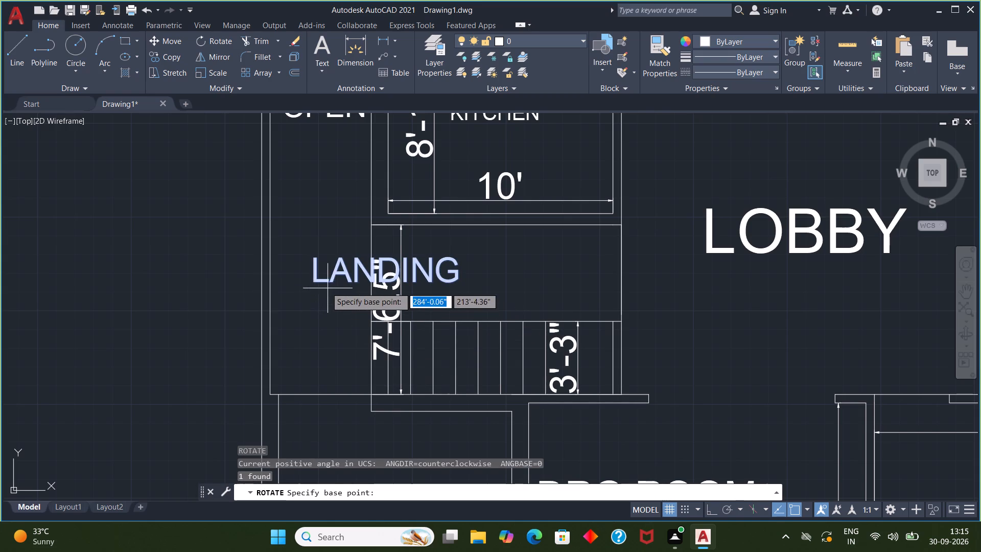
click(314, 284)
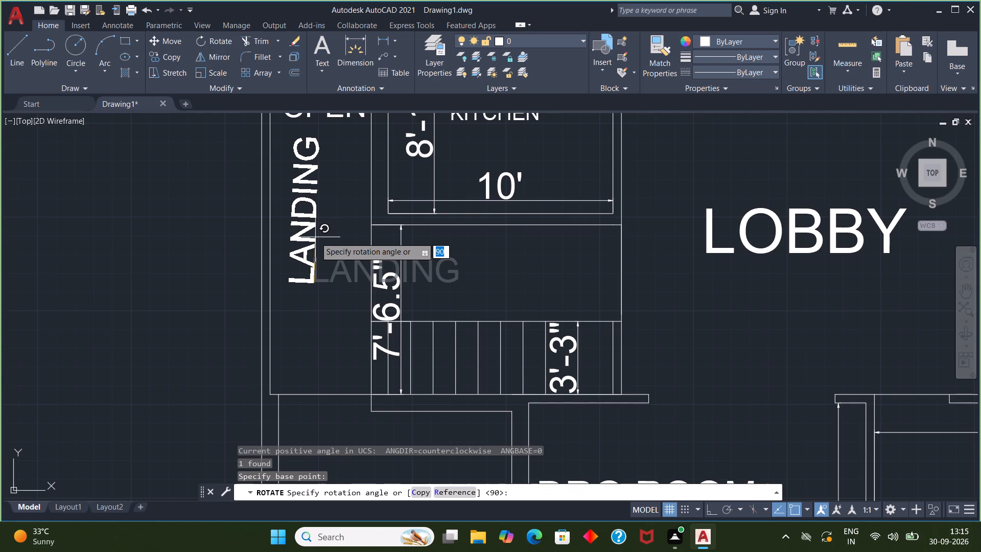
key(F8)
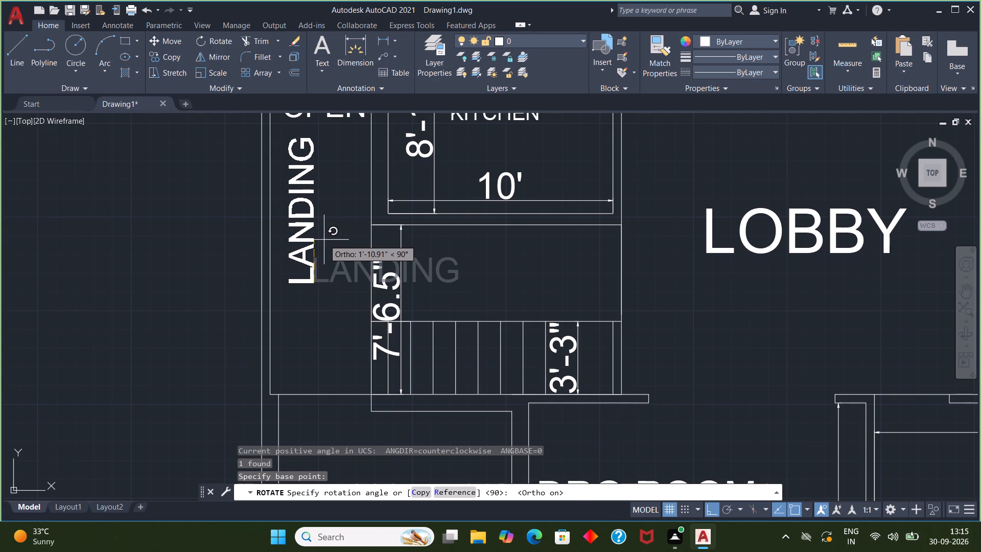
click(324, 240)
Move the vertical LANDING text about 4'-4.5" south, to the strip's south end beside the stairs.
click(315, 277)
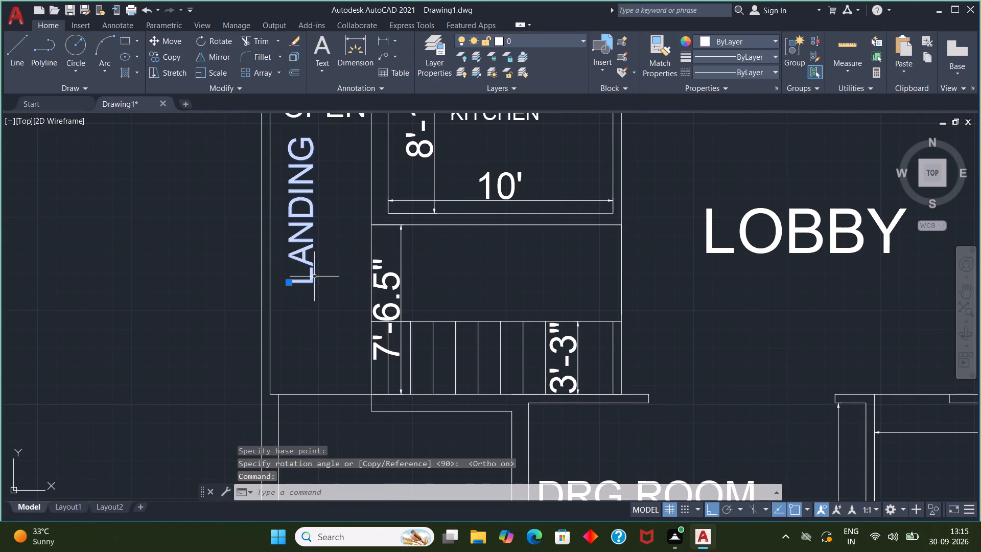
key(m)
click(340, 305)
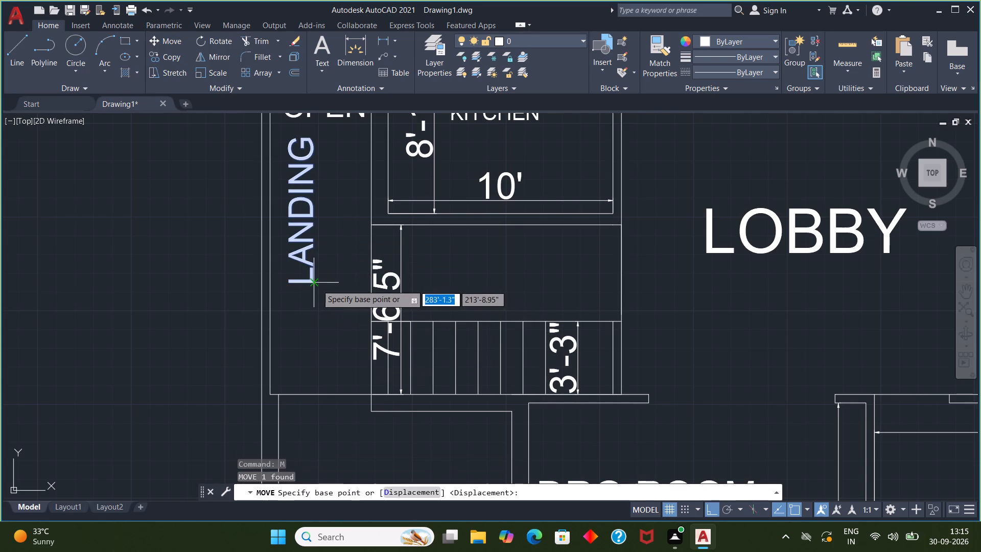
click(314, 284)
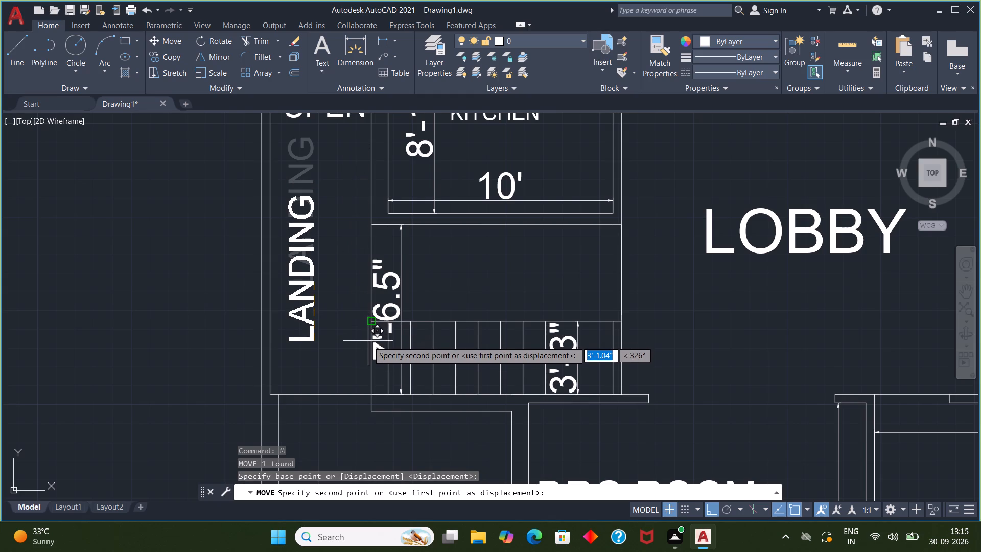
key(F8)
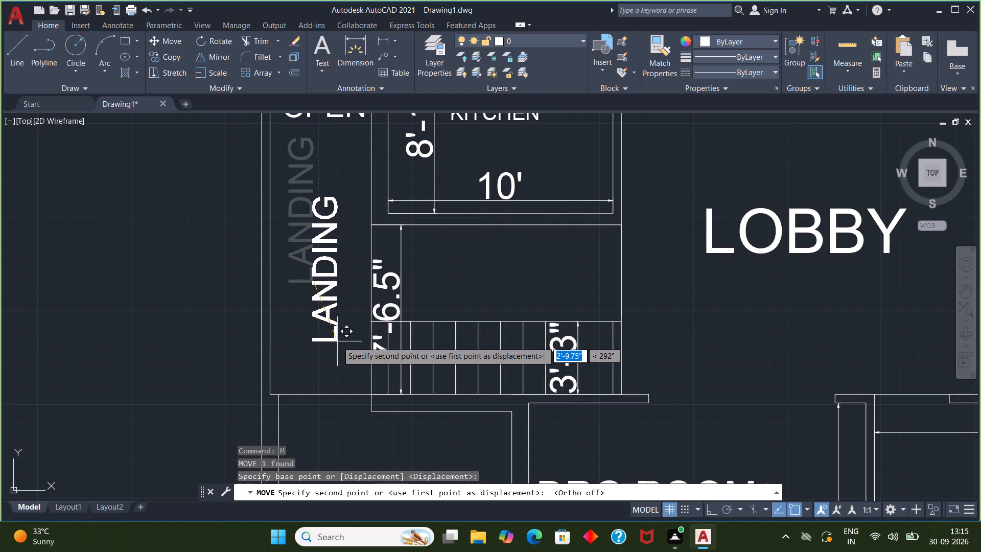
click(331, 380)
key(Escape)
Add a horizontal linear dimension for the width of the space between the west boundary wall and the DRG ROOM's west wall.
scroll(330, 375, down, 1)
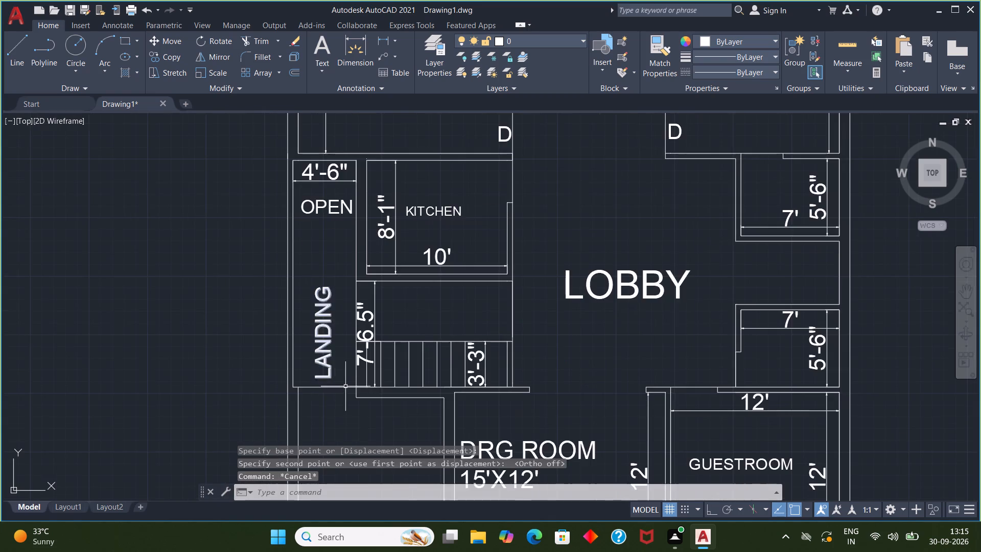
scroll(347, 387, down, 2)
middle_drag(352, 382, 348, 307)
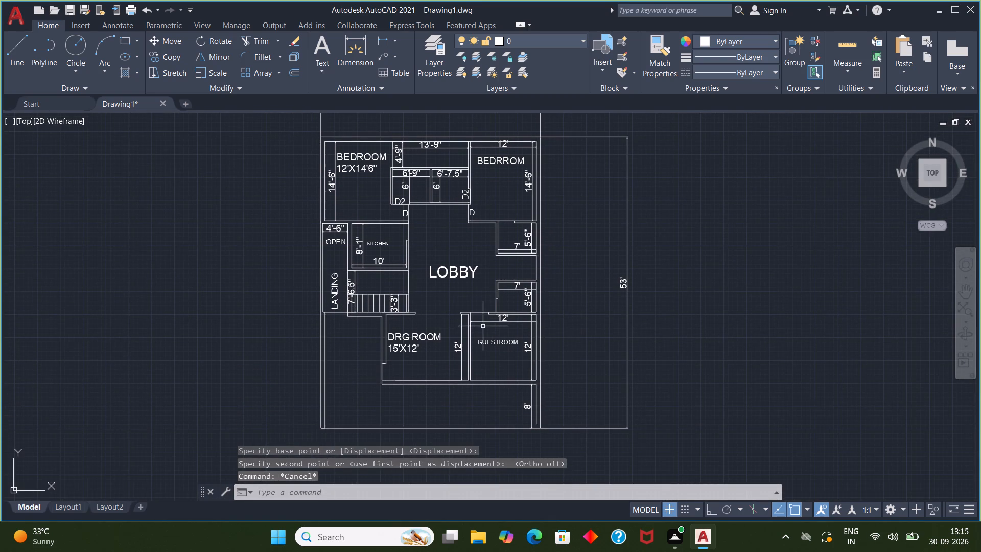
middle_drag(483, 325, 464, 304)
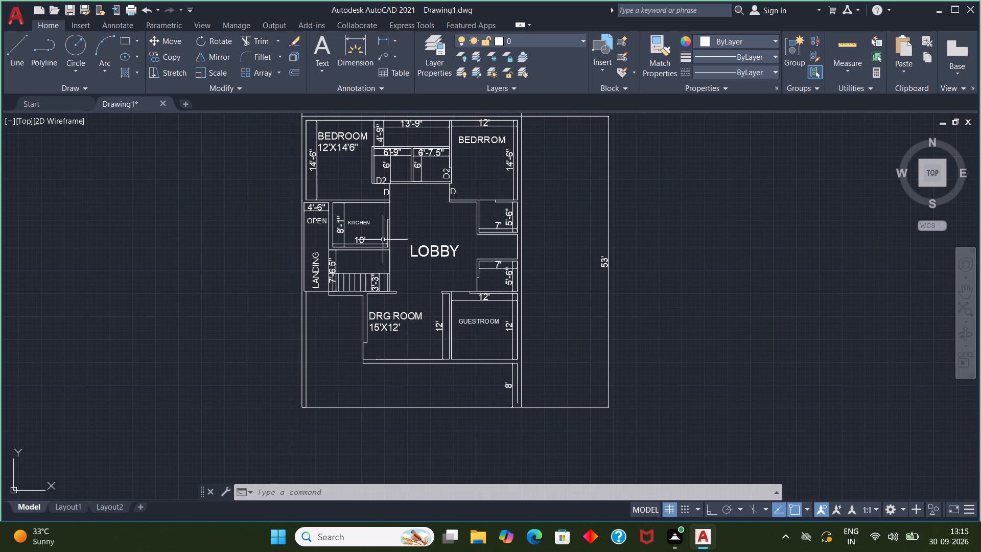
click(378, 39)
scroll(303, 318, up, 3)
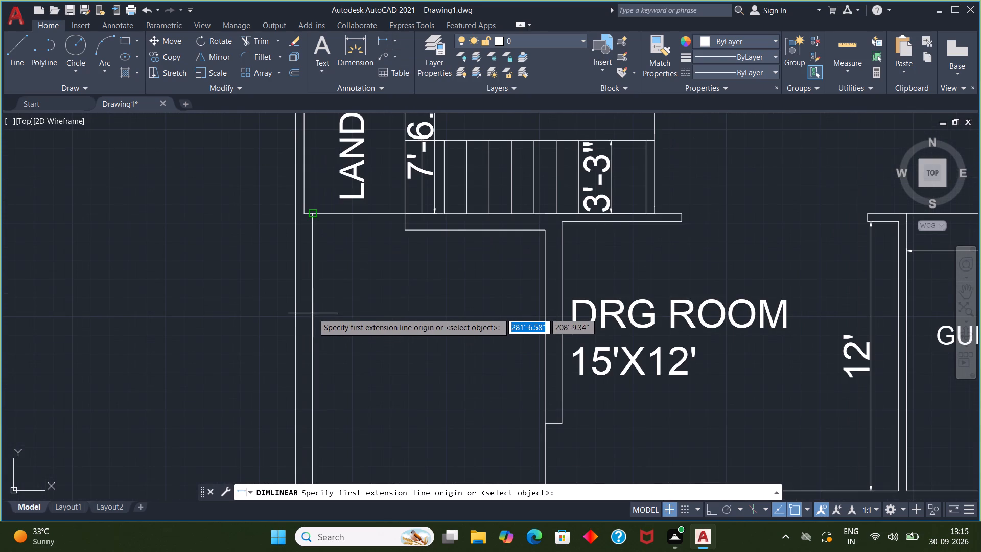
click(313, 308)
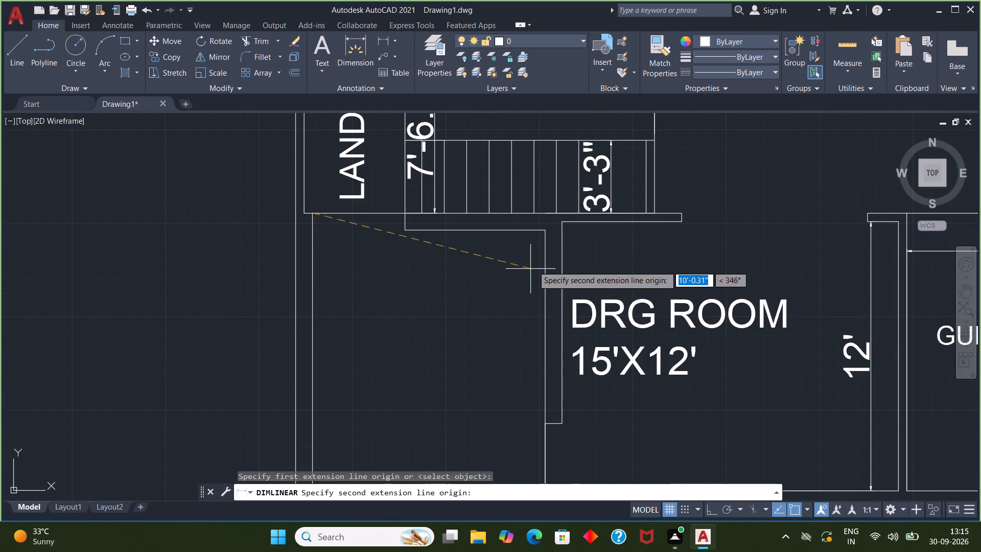
click(542, 229)
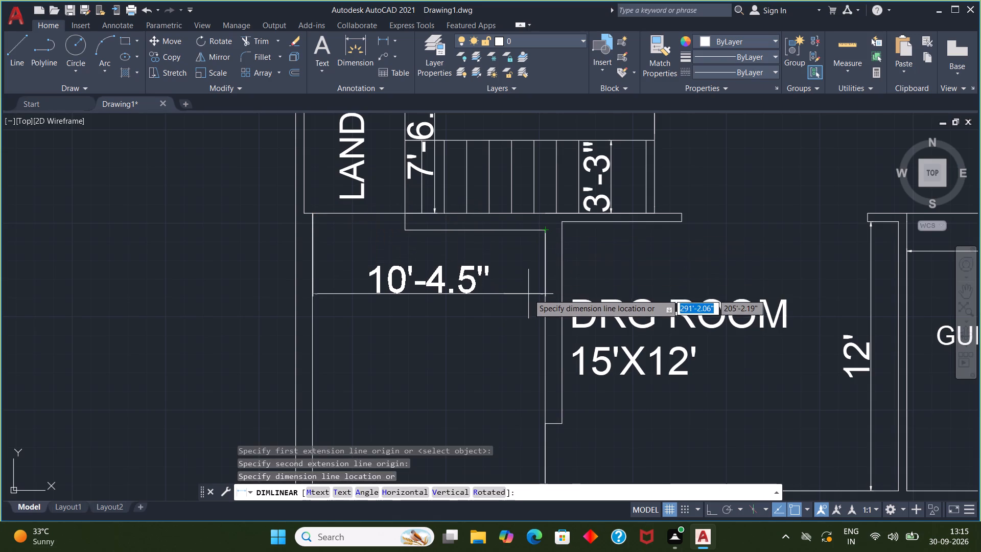
click(524, 277)
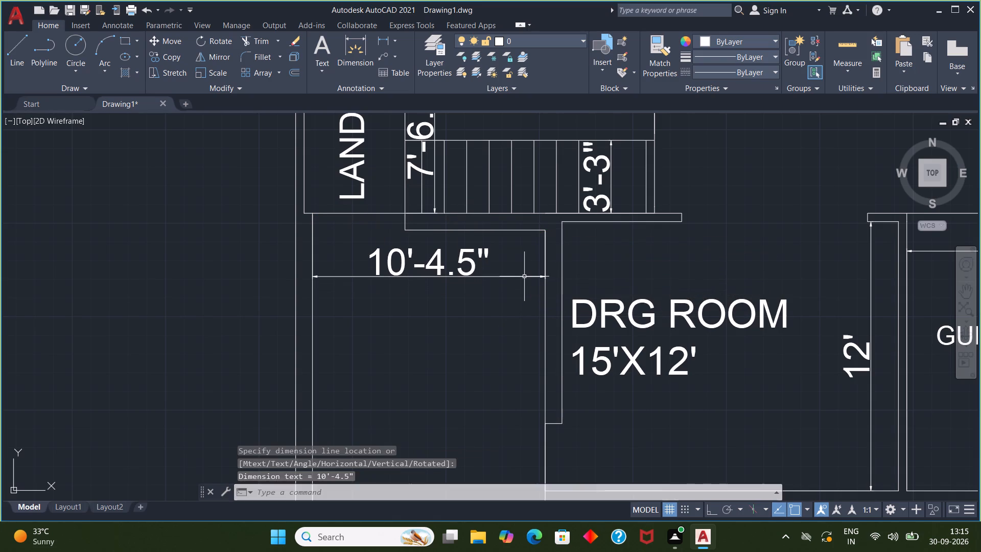
scroll(500, 324, down, 2)
middle_drag(498, 334, 470, 268)
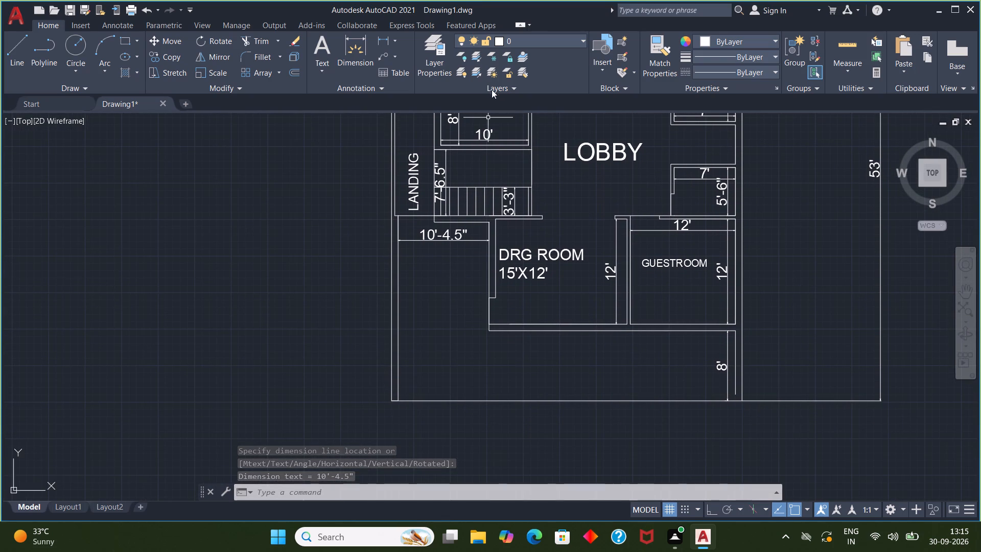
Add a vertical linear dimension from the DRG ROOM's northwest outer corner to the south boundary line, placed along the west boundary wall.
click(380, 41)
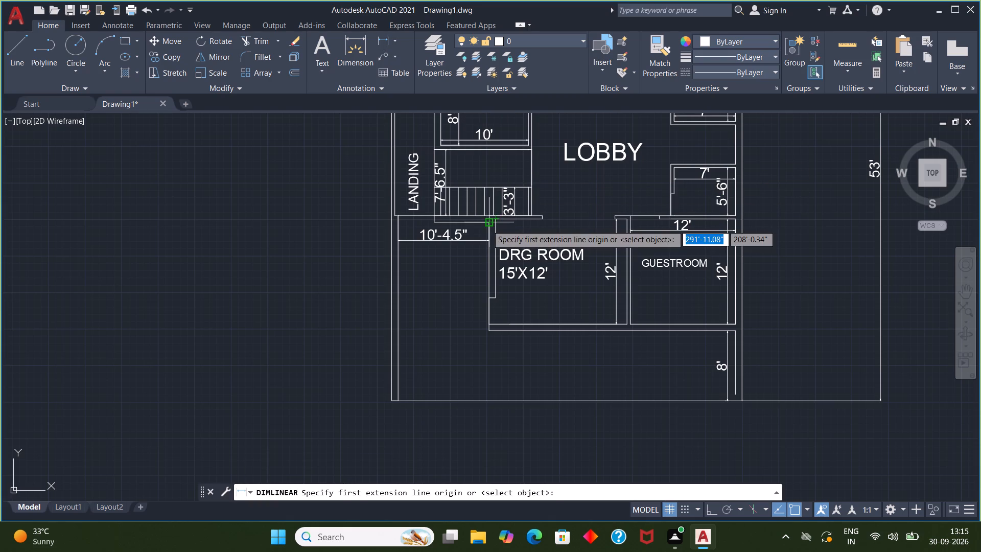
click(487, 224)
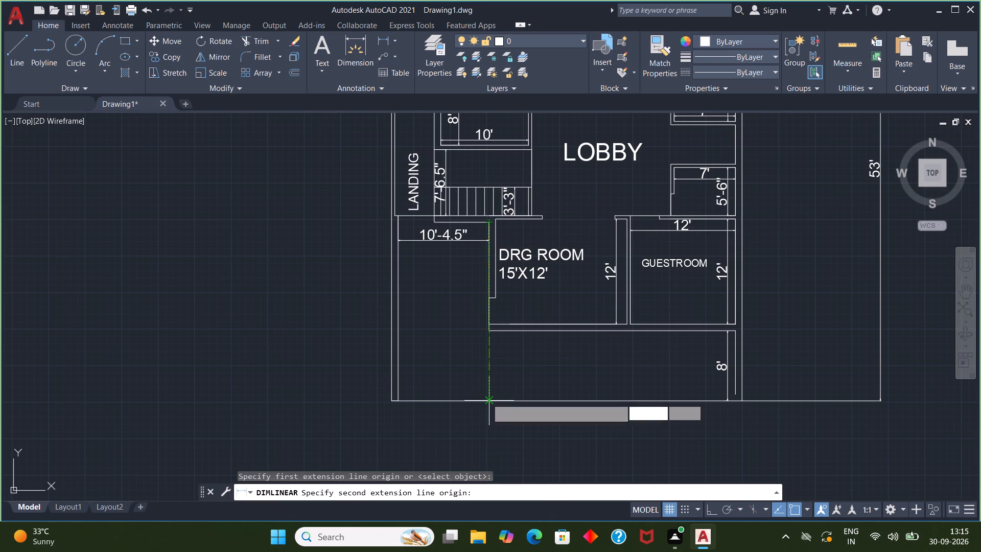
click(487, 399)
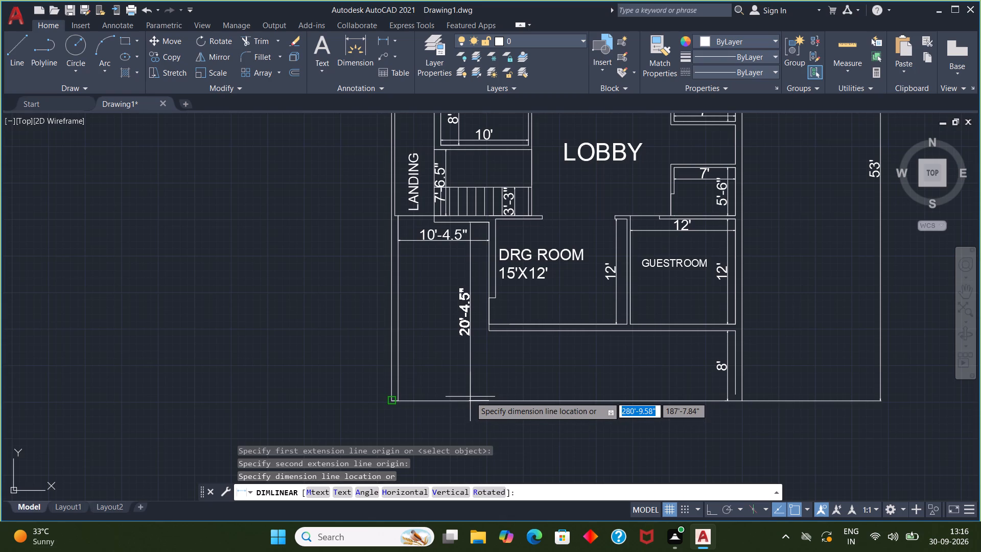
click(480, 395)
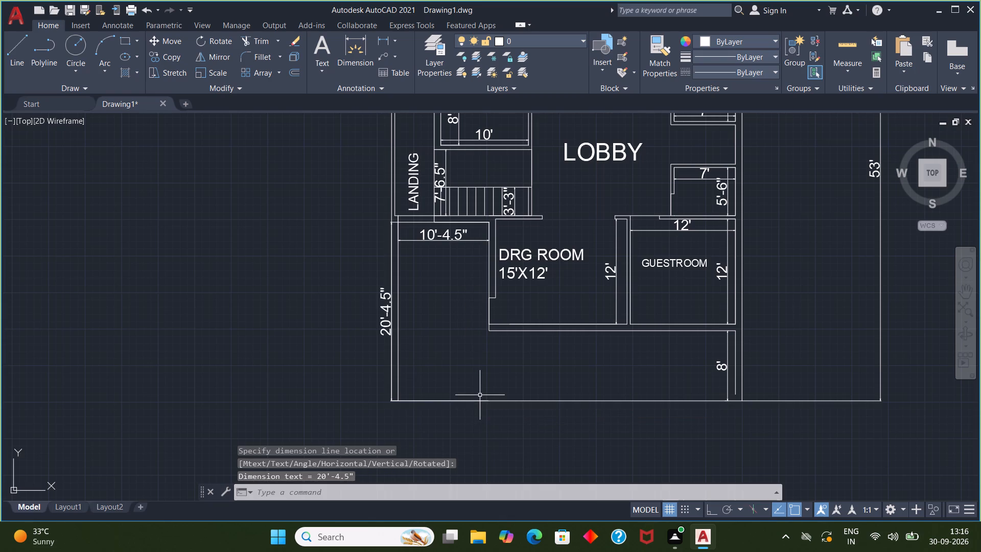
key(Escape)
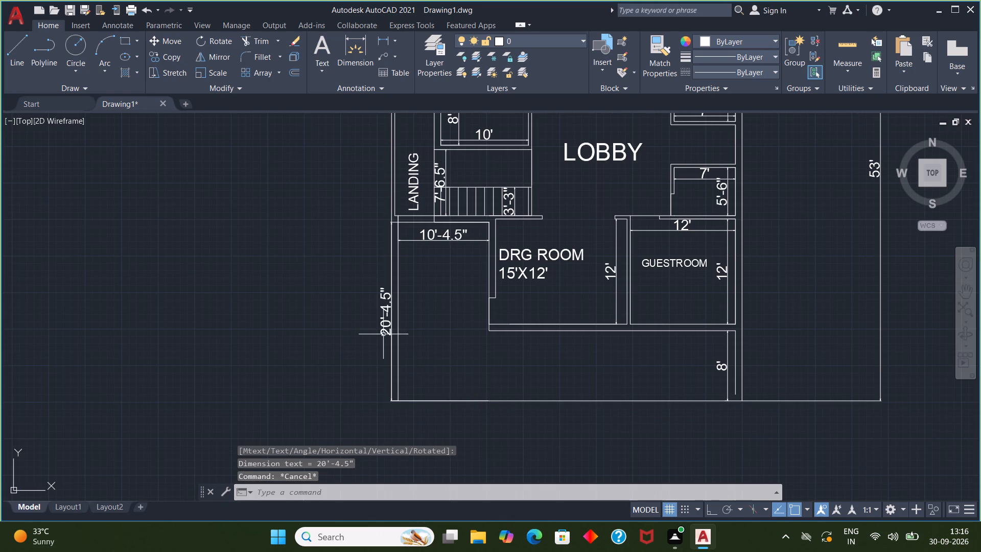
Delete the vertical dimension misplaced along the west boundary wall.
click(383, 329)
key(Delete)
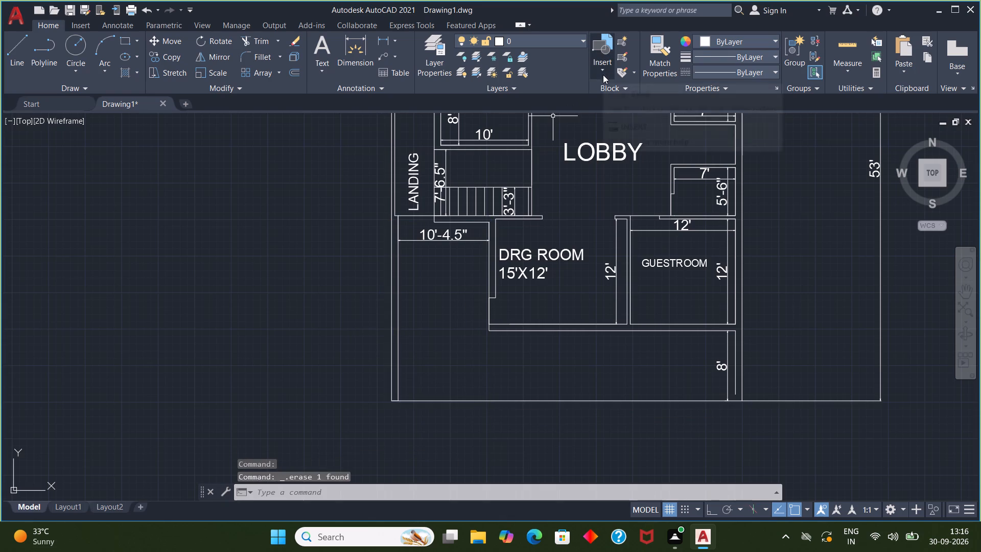
Add a vertical linear dimension from the DRG ROOM's northwest outer corner to the south boundary line, placed just west of the room's west wall.
click(377, 46)
click(487, 225)
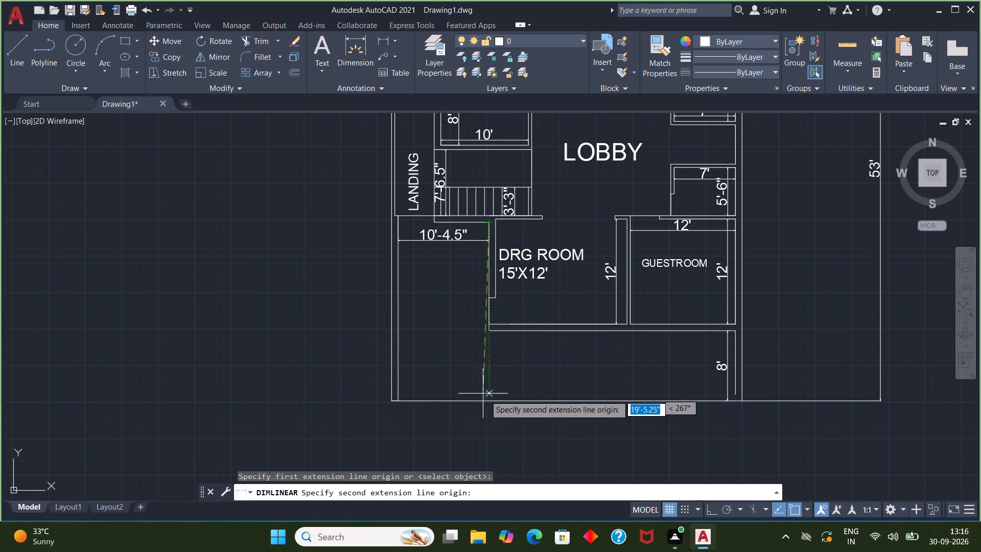
click(490, 402)
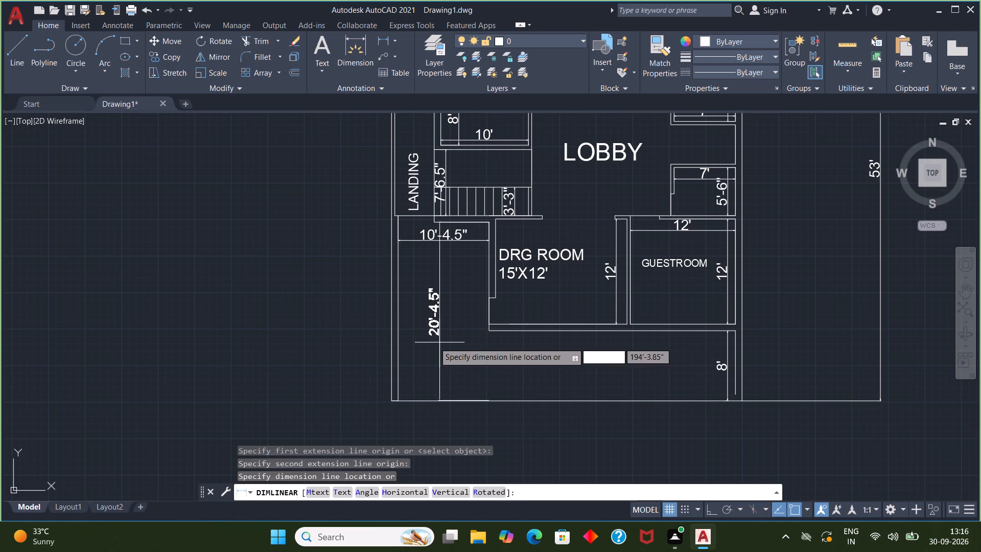
click(480, 357)
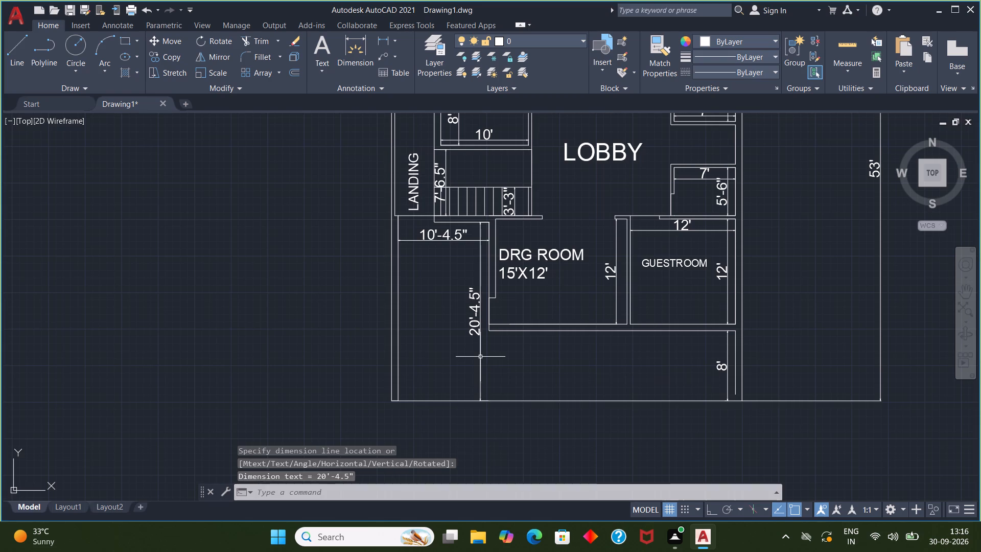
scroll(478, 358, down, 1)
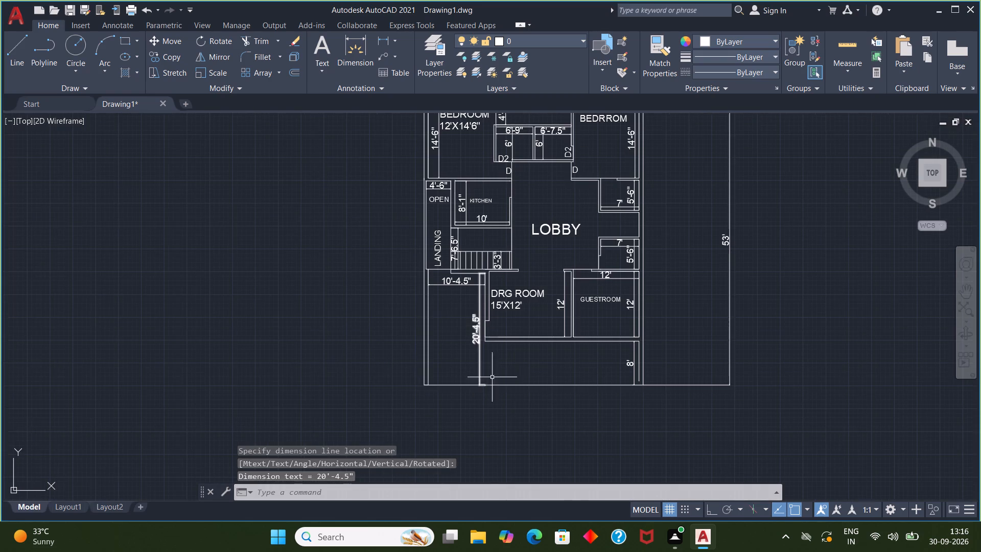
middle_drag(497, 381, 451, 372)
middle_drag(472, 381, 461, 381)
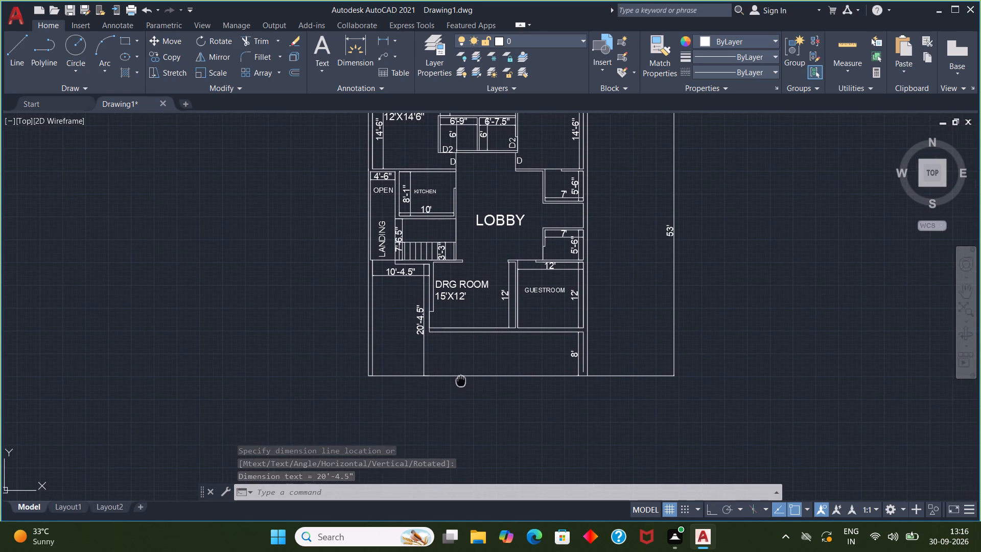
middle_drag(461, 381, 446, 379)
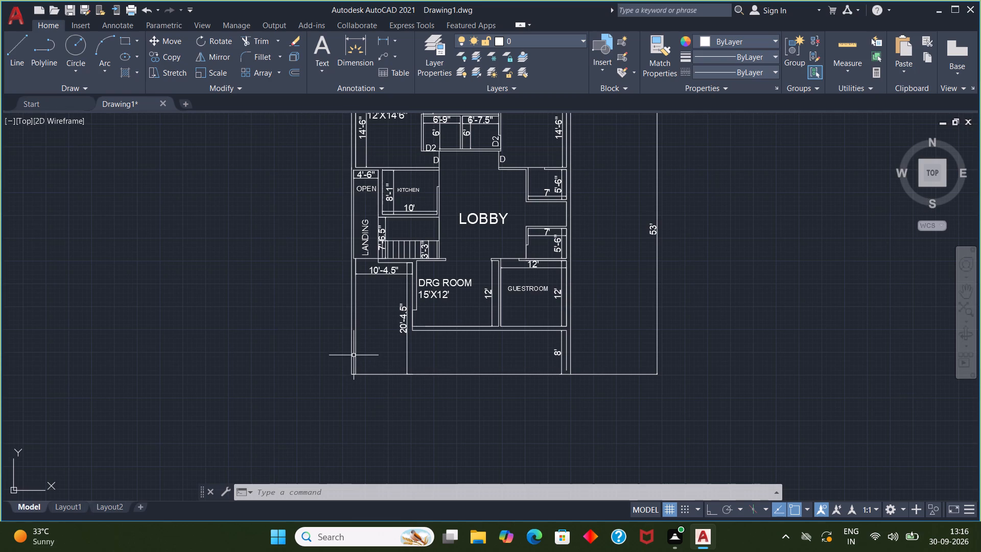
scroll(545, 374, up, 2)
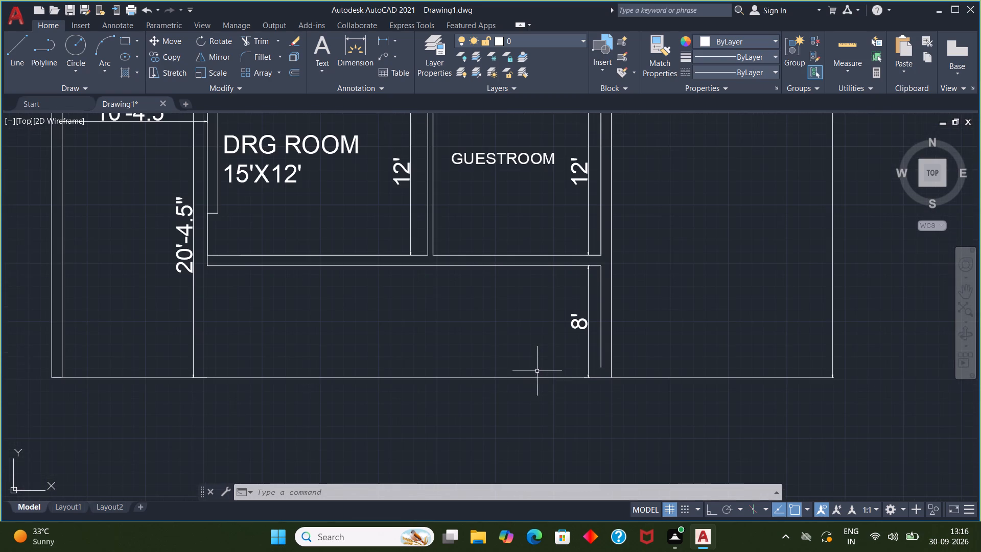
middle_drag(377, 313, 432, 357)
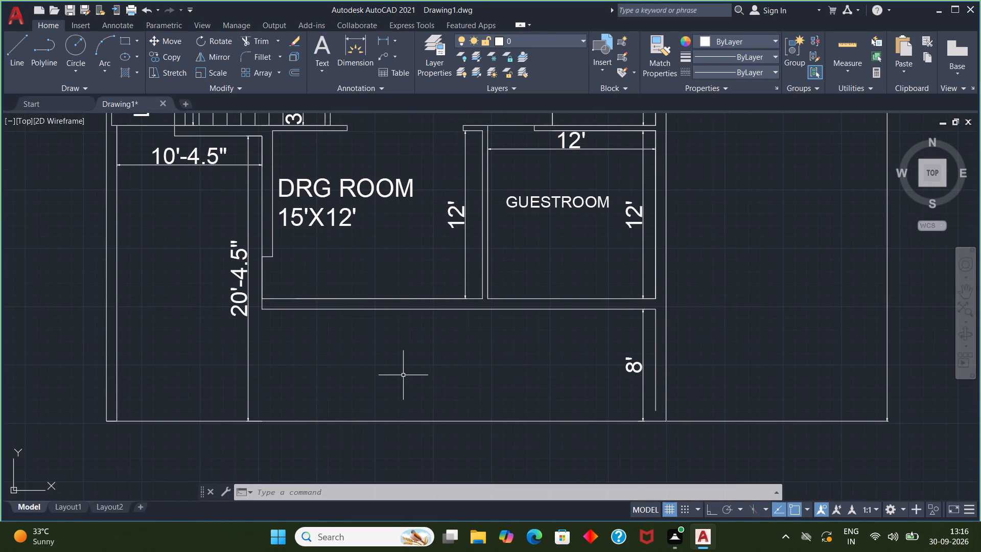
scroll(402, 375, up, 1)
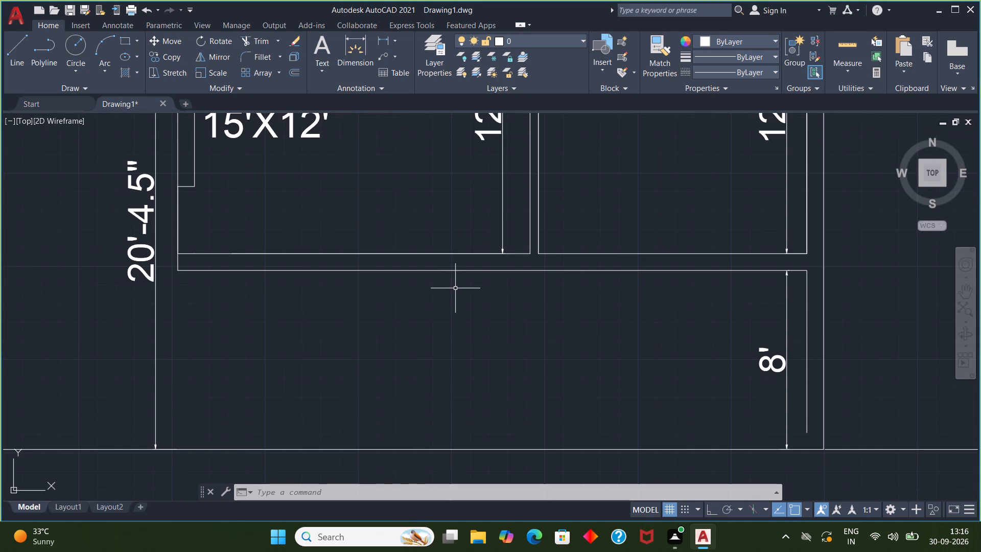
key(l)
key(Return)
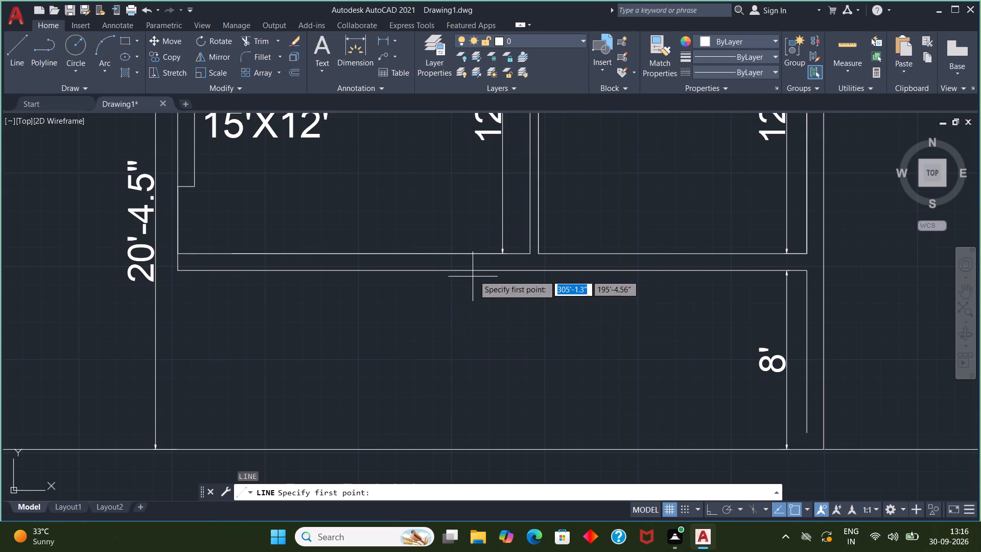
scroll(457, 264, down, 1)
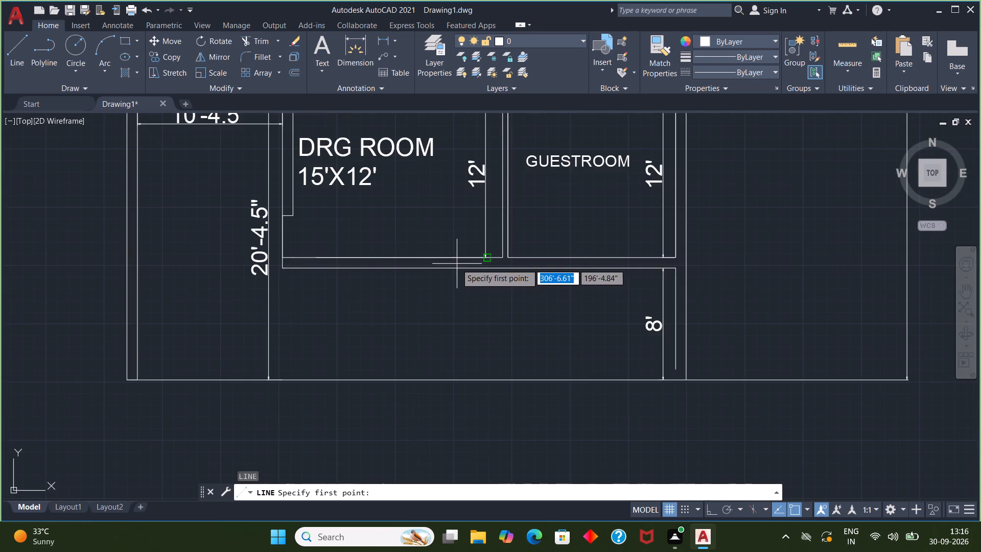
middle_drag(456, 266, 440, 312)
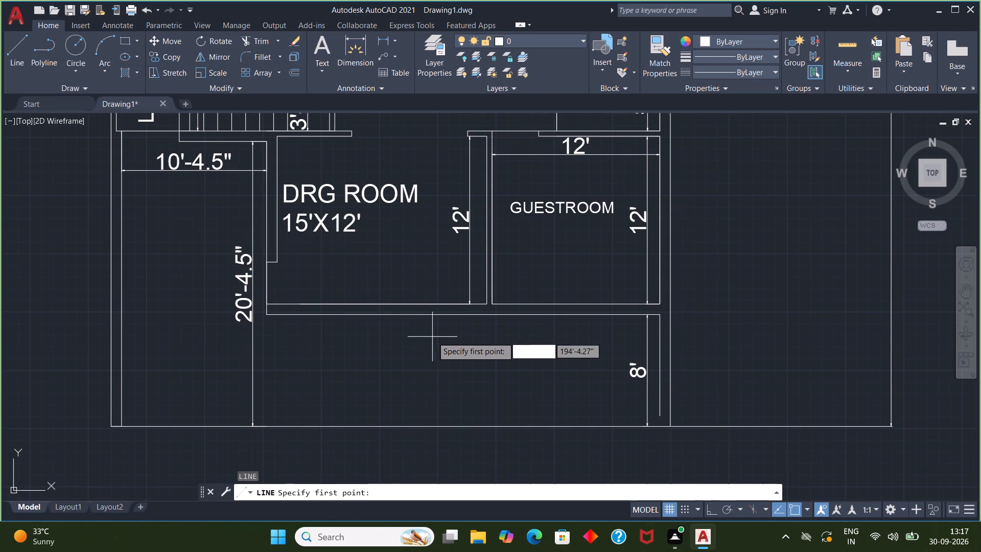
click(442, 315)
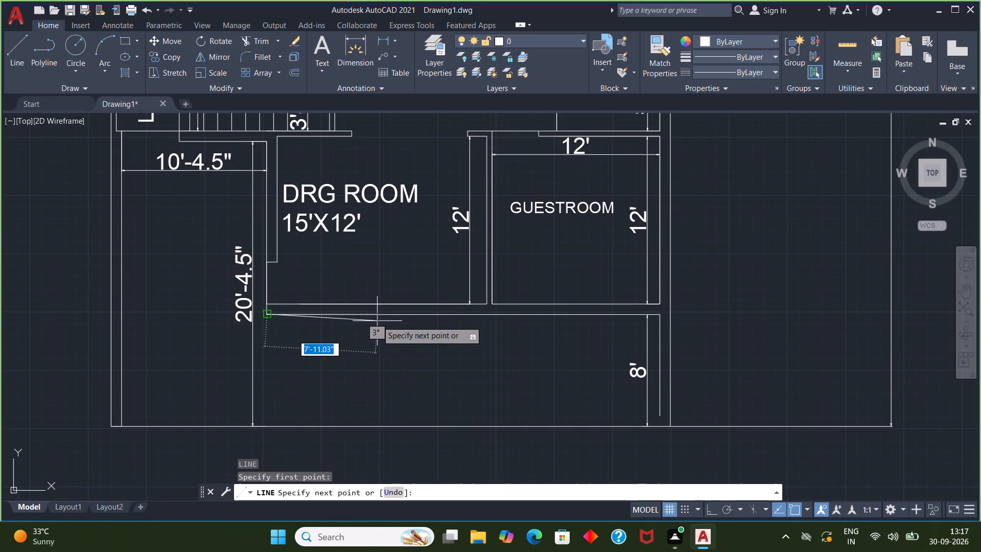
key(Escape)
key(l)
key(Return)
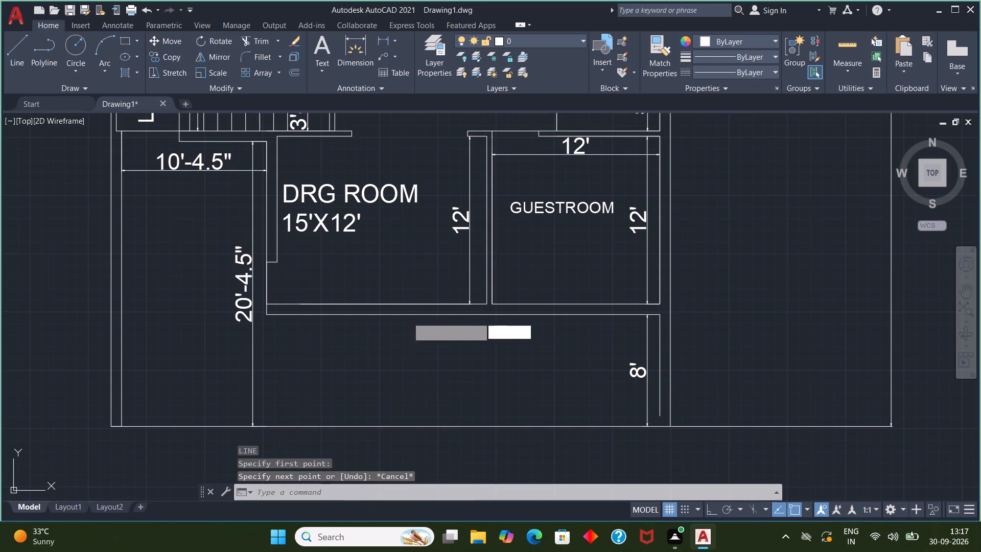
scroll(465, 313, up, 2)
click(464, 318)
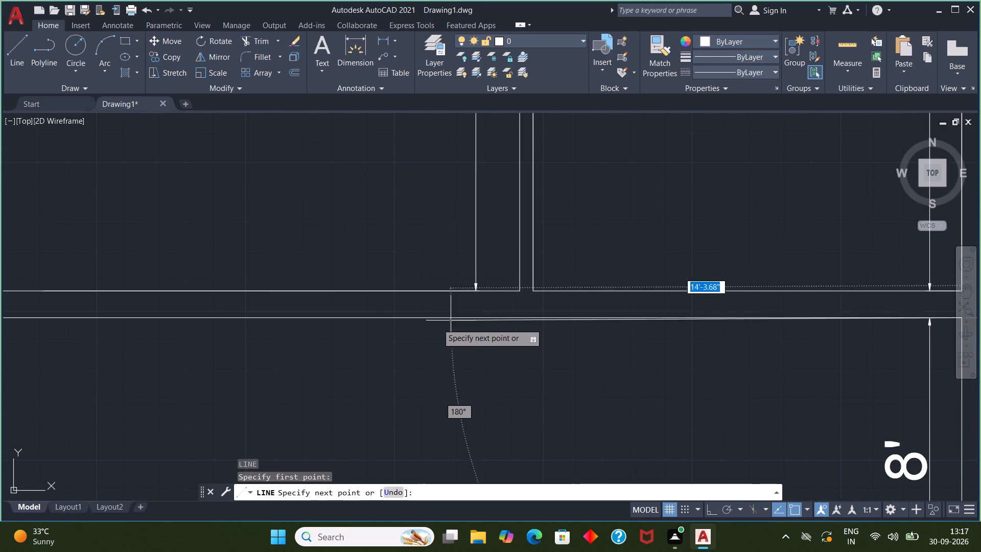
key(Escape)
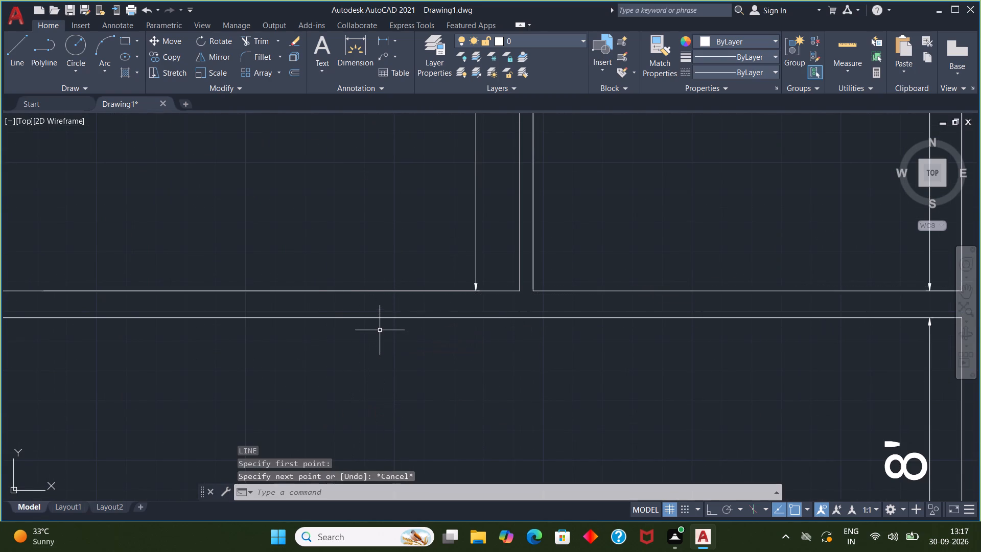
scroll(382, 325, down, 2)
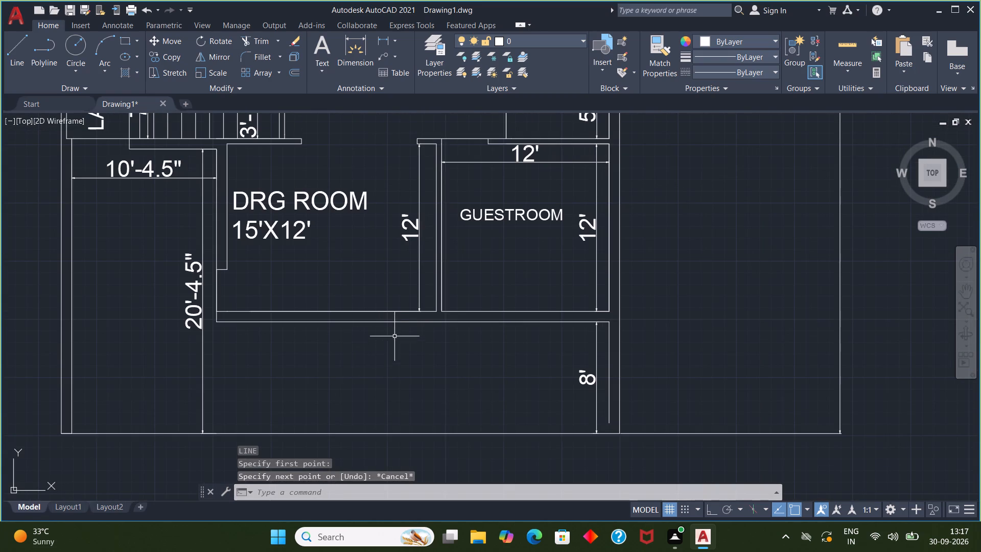
Turn on Ortho mode for drawing a straight line across the DRG ROOM's south wall.
key(l)
key(Return)
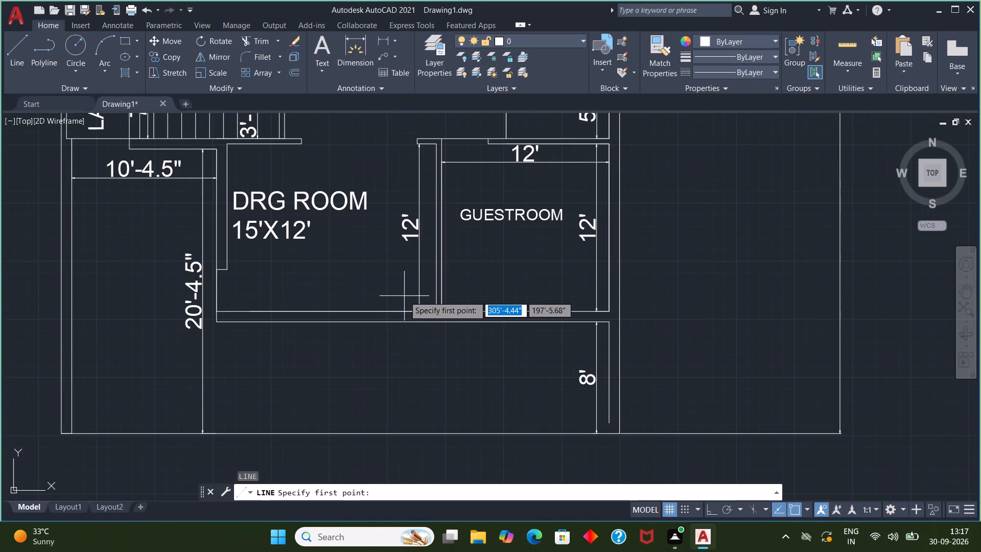
click(404, 296)
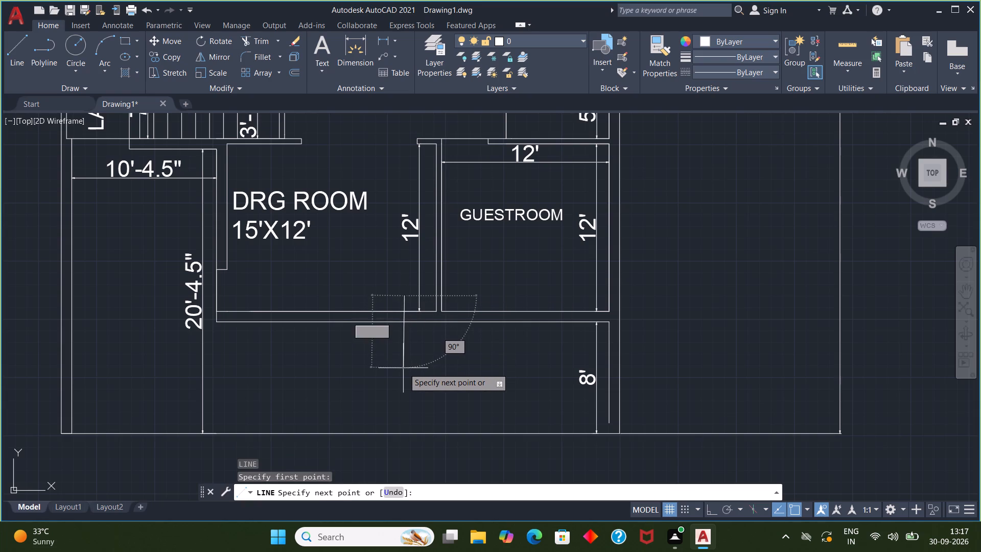
key(F8)
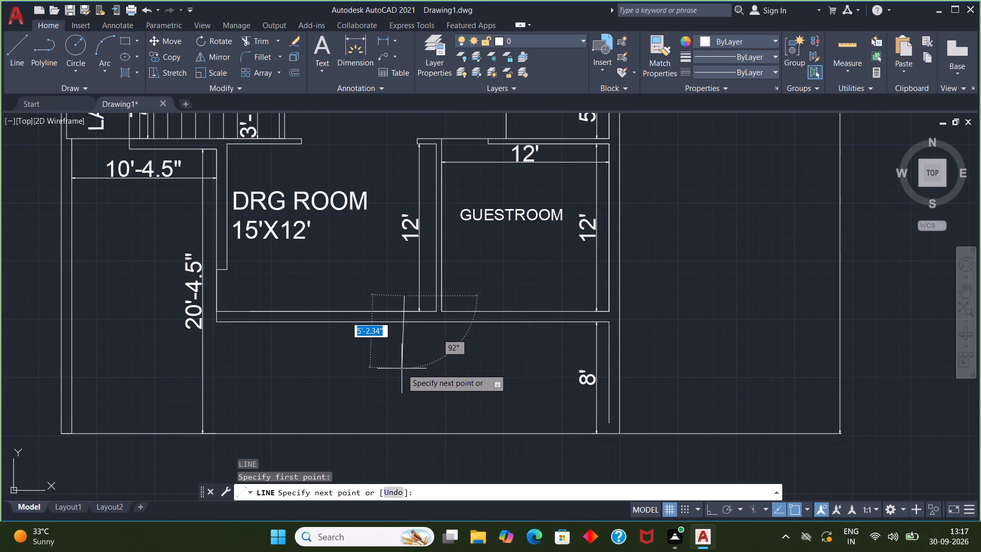
key(Escape)
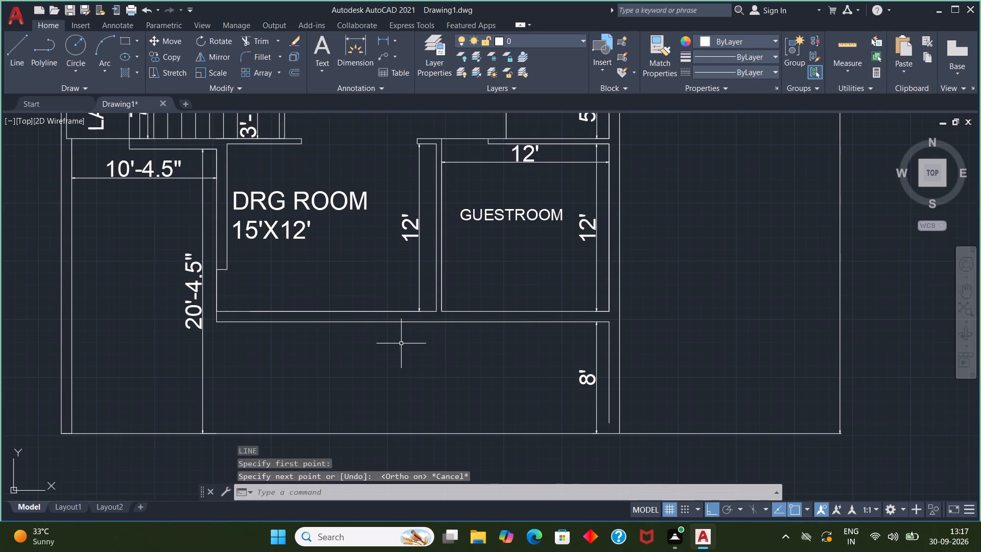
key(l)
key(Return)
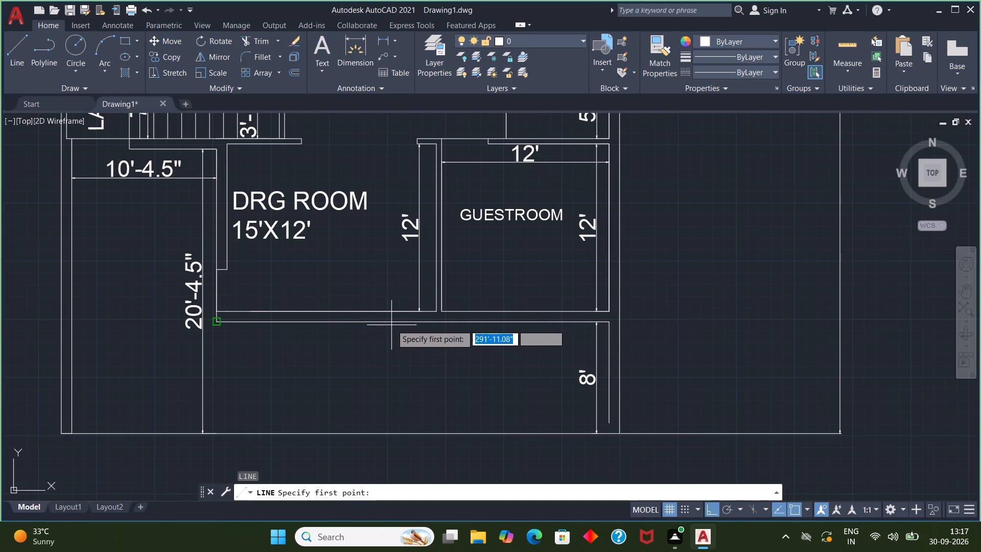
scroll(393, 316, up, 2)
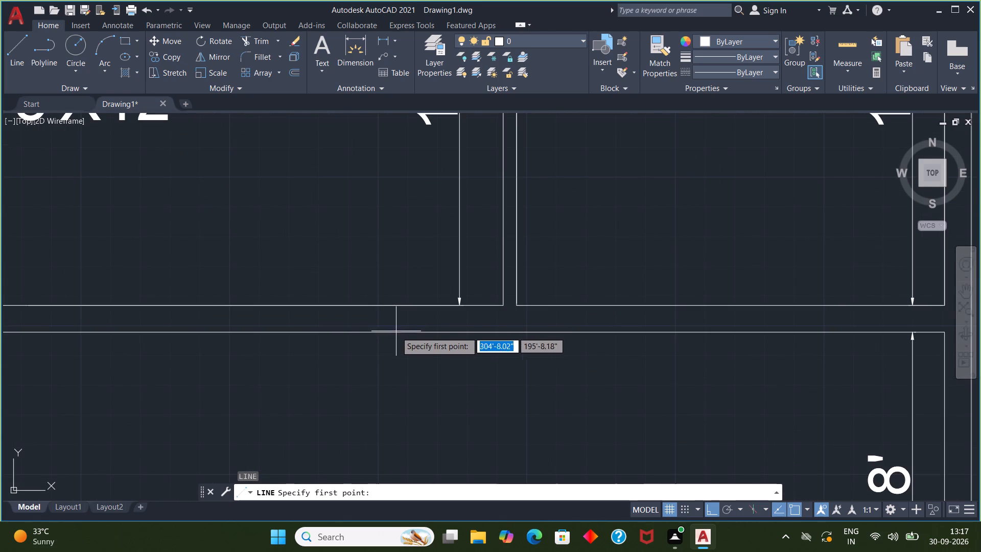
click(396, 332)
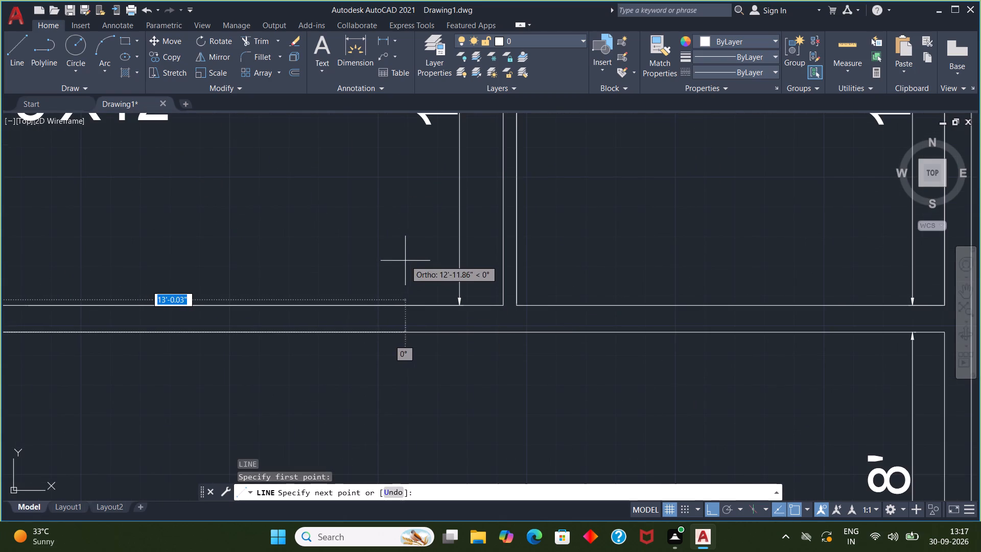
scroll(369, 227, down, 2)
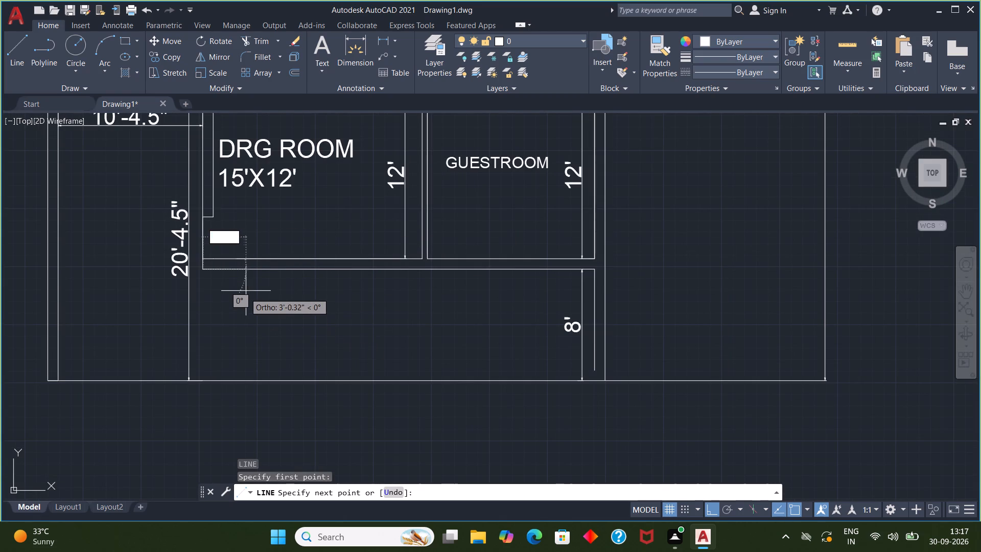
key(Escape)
Draw a vertical line about 5' long crossing both faces of the DRG ROOM's south wall.
key(l)
key(Return)
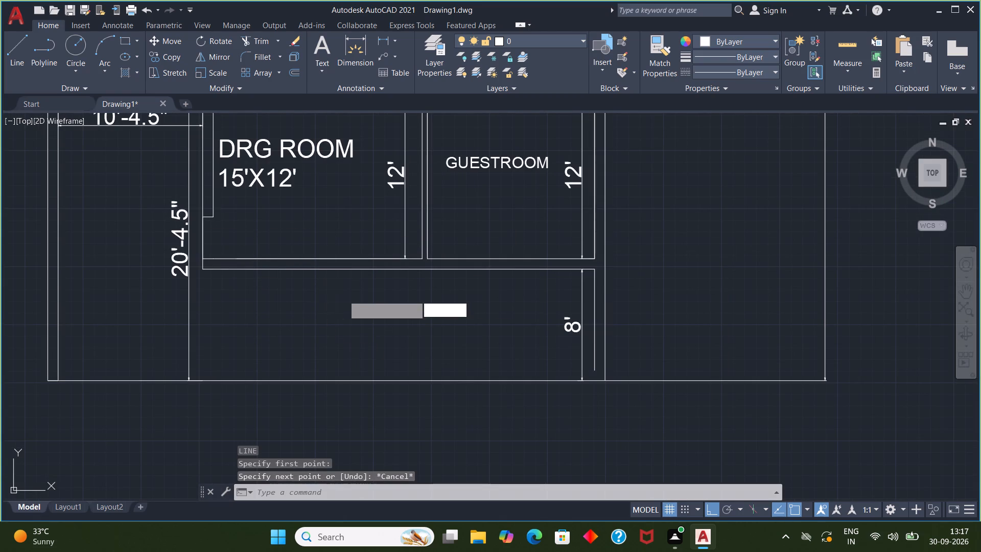
click(366, 240)
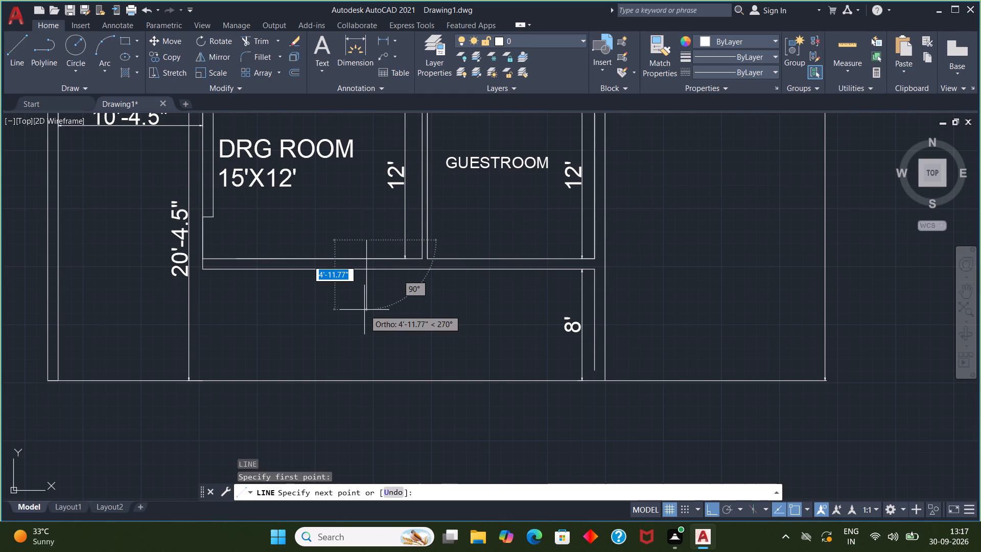
click(364, 310)
scroll(364, 310, up, 1)
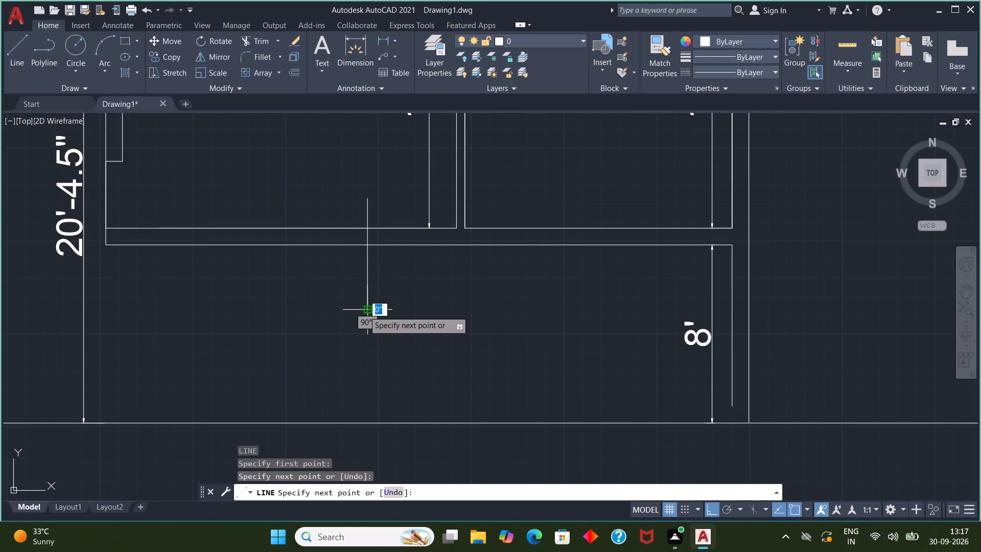
key(Escape)
Draw a 5' line west along the south wall's outer face from the vertical line, continuing north across the wall.
key(space)
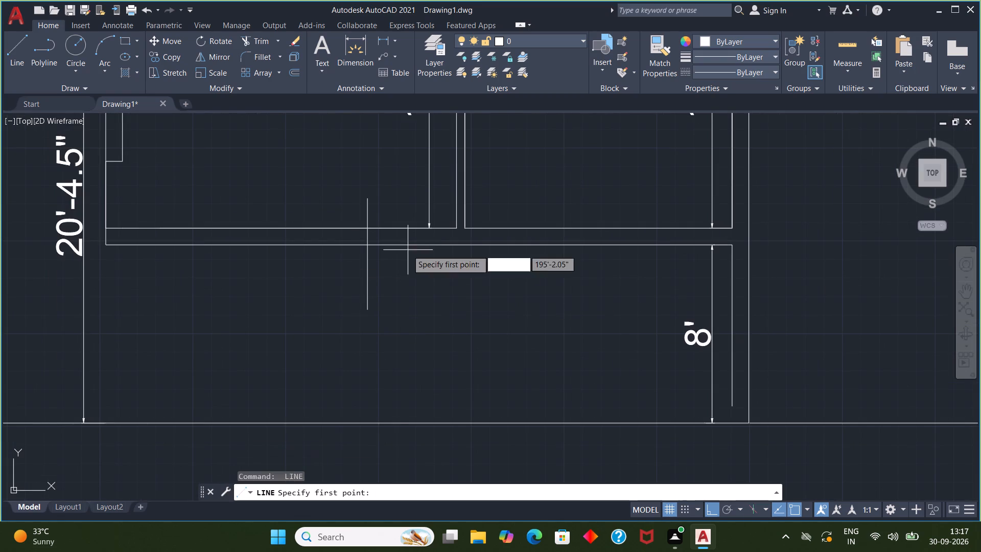
click(365, 243)
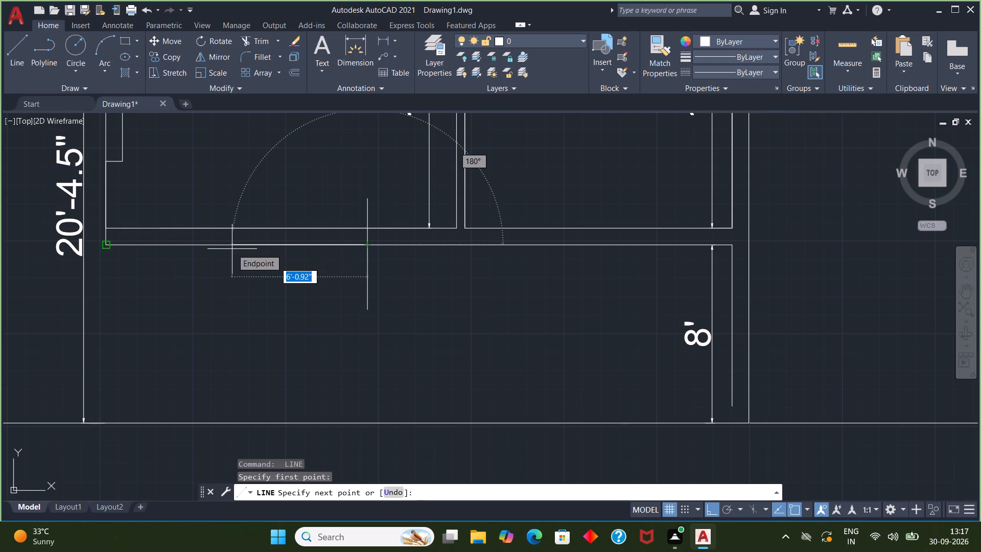
key(5)
key(apostrophe)
key(Return)
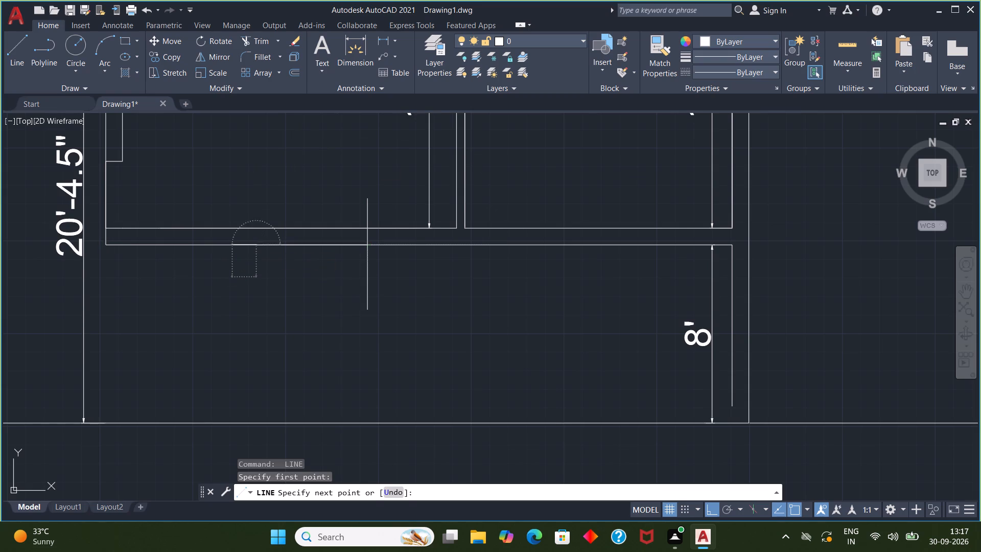
click(247, 175)
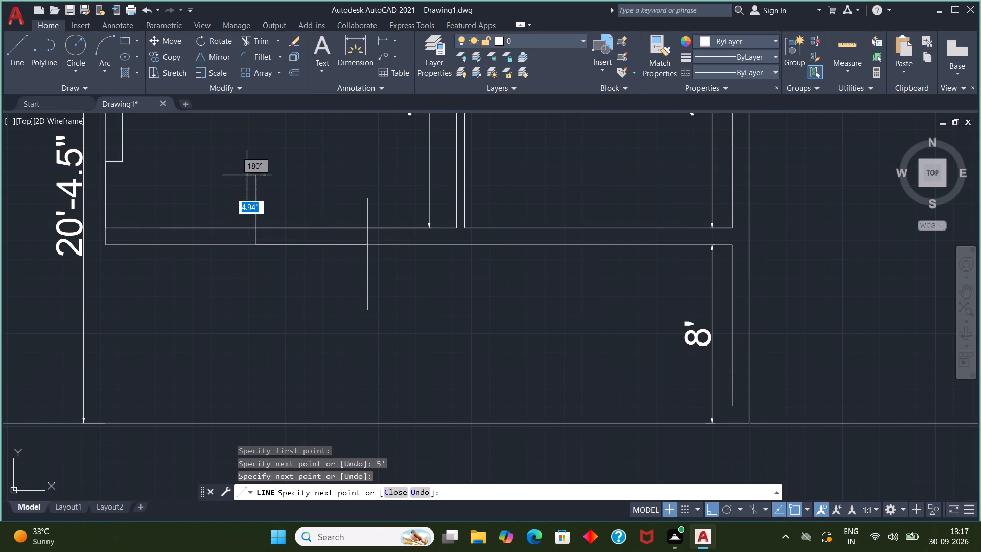
key(Escape)
Trim the ends of both vertical lines that project beyond the faces of the DRG ROOM's south wall.
click(262, 39)
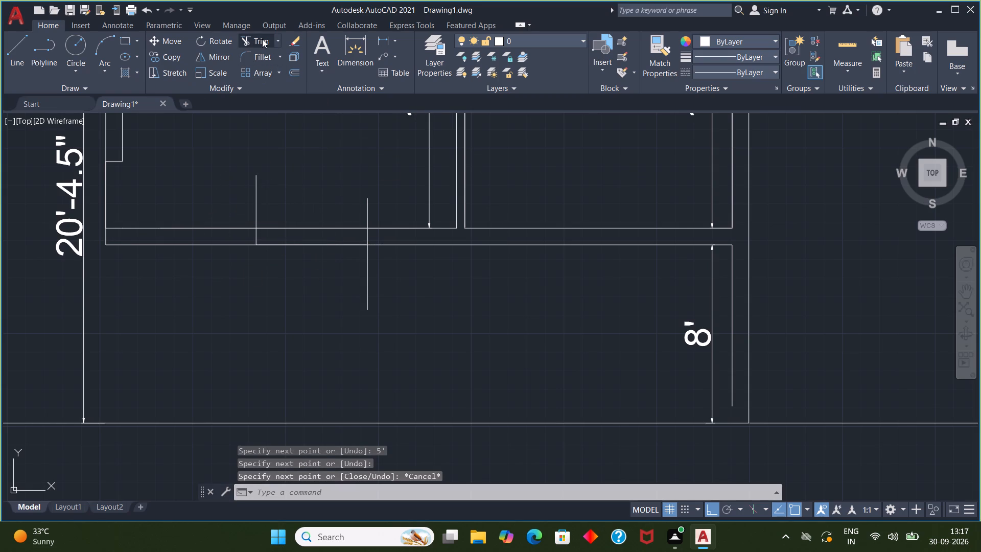
drag(232, 212, 380, 218)
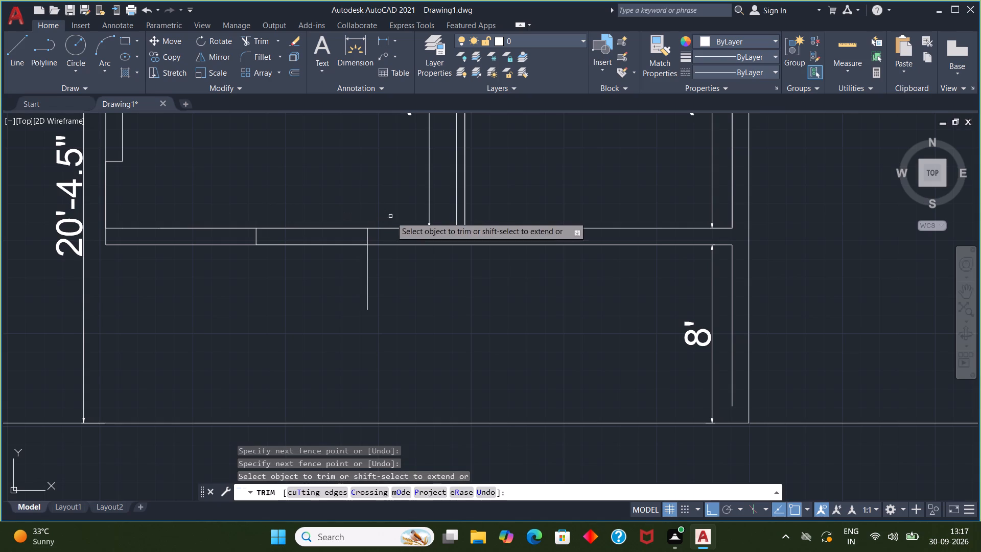
drag(317, 296, 438, 282)
key(Escape)
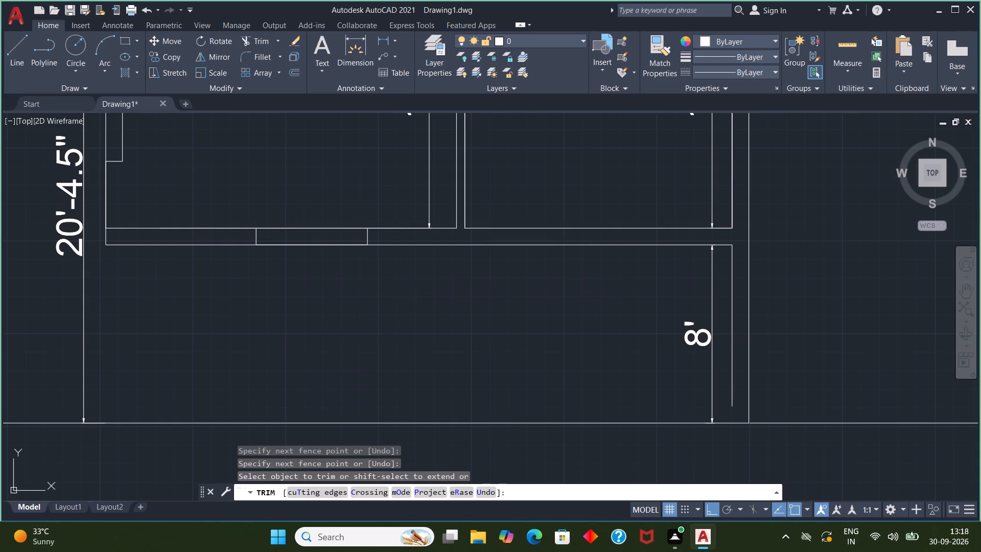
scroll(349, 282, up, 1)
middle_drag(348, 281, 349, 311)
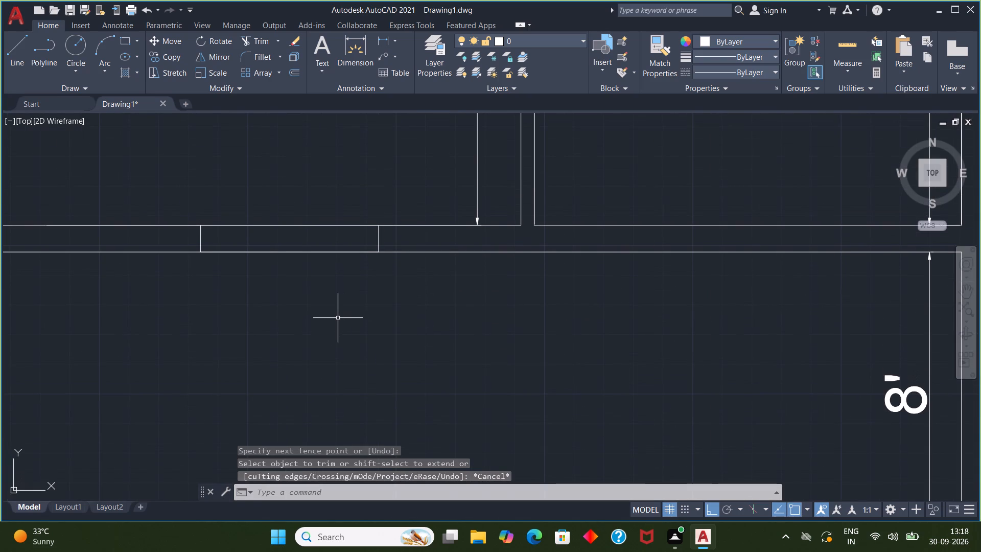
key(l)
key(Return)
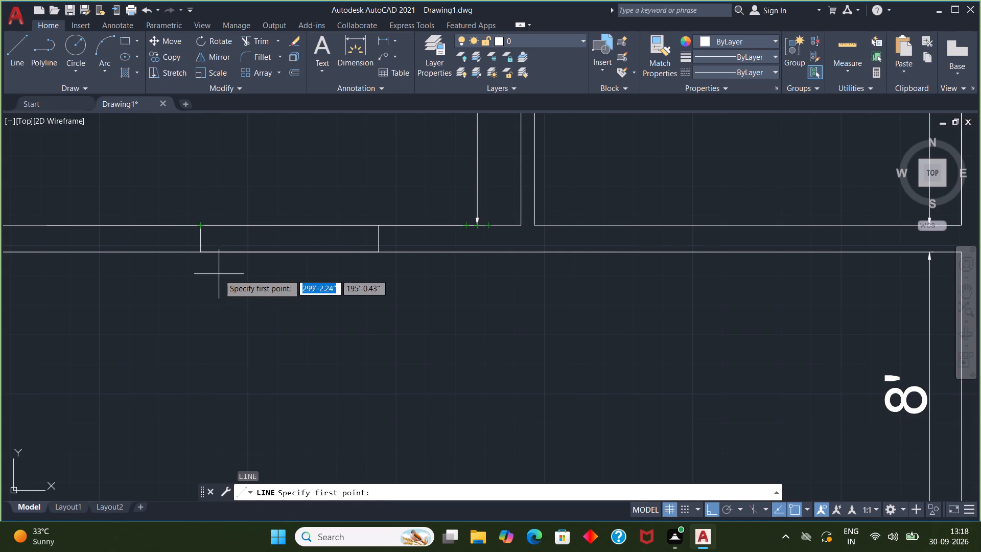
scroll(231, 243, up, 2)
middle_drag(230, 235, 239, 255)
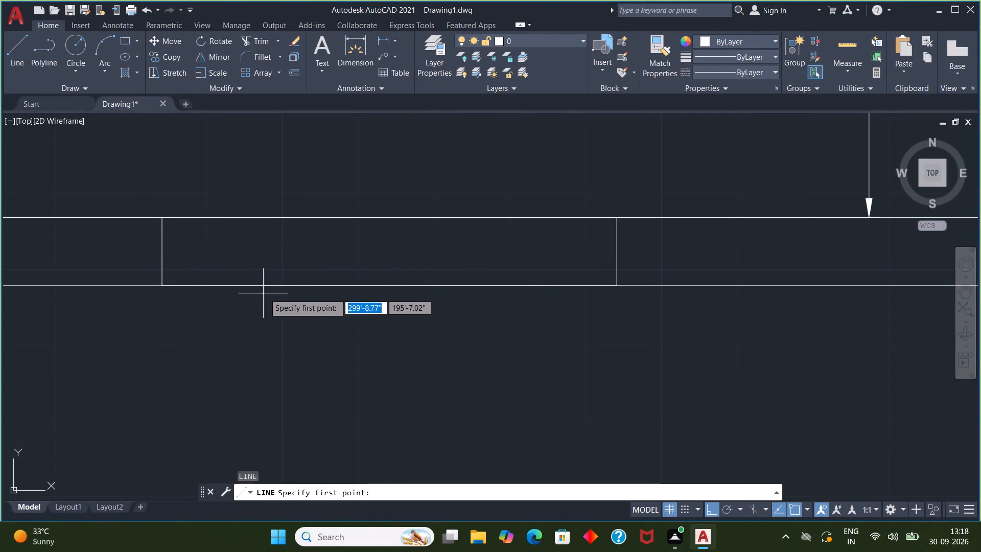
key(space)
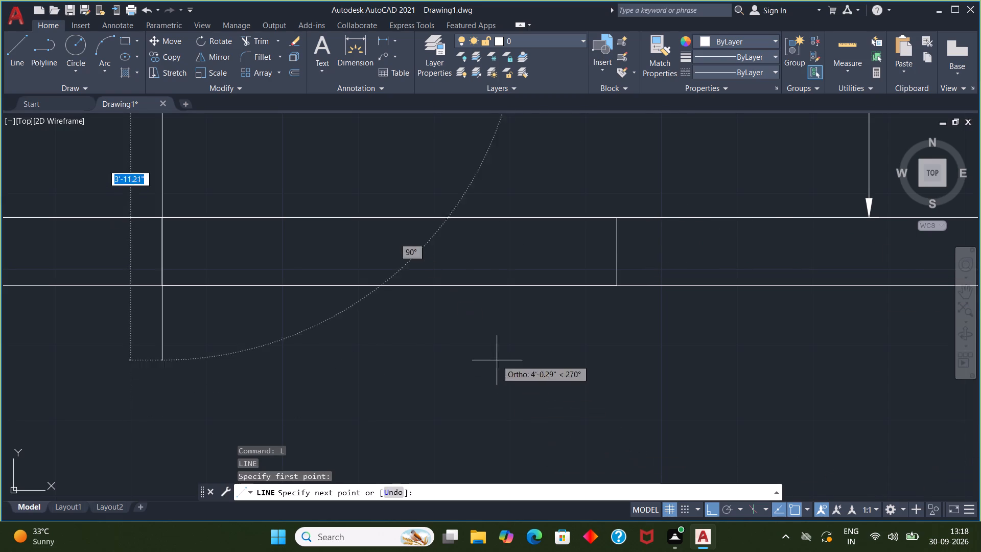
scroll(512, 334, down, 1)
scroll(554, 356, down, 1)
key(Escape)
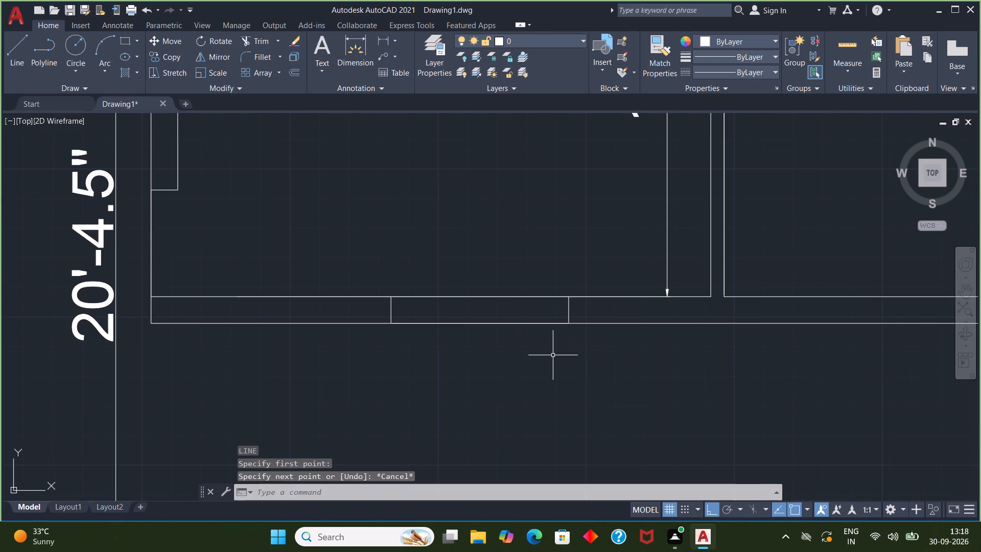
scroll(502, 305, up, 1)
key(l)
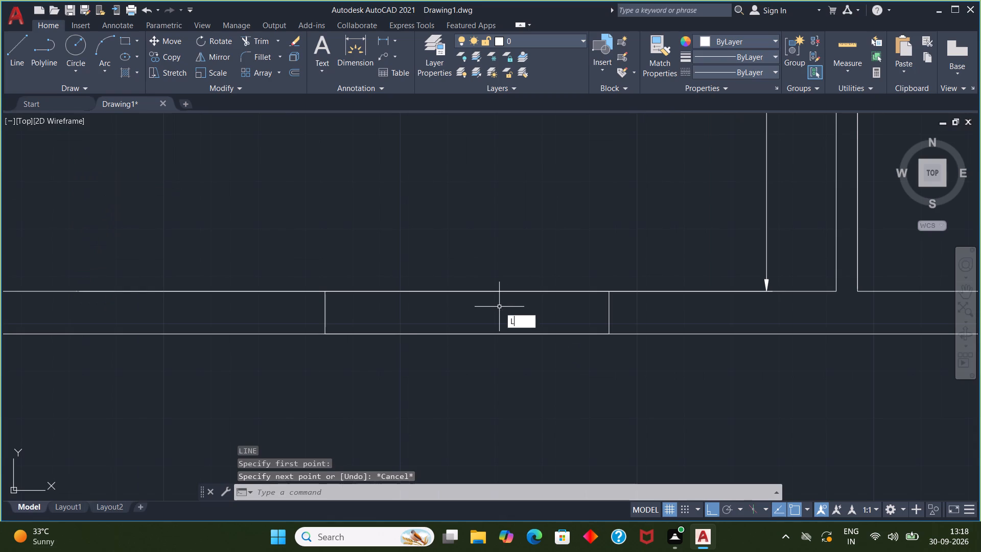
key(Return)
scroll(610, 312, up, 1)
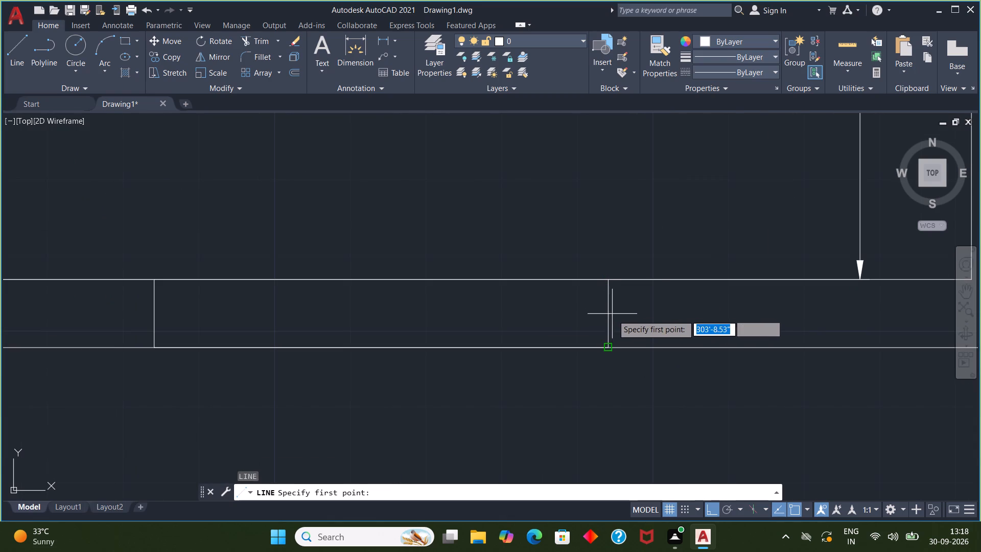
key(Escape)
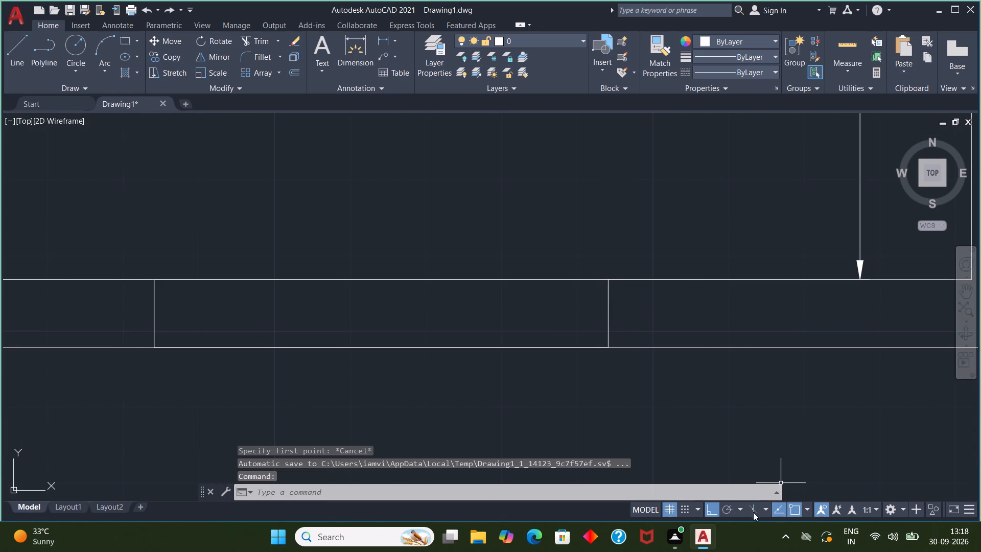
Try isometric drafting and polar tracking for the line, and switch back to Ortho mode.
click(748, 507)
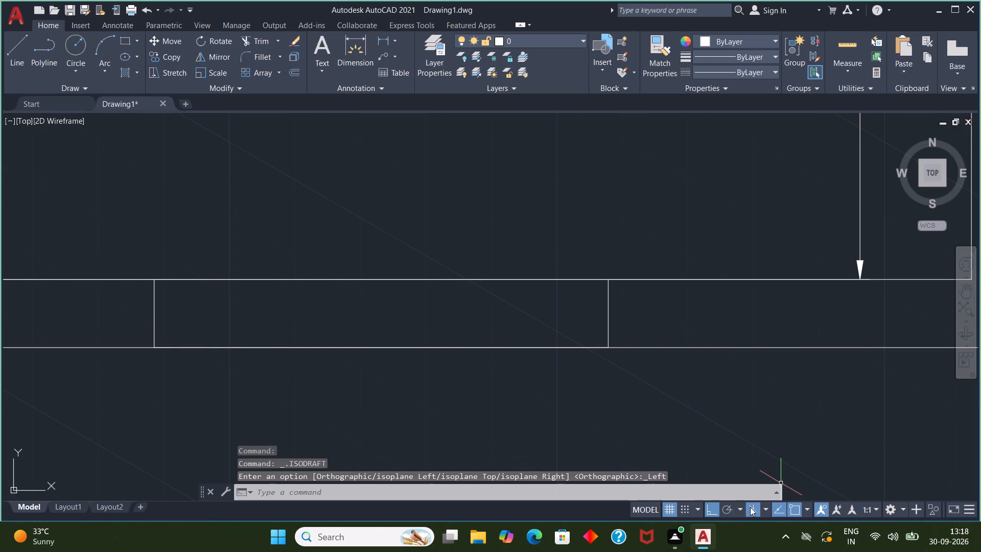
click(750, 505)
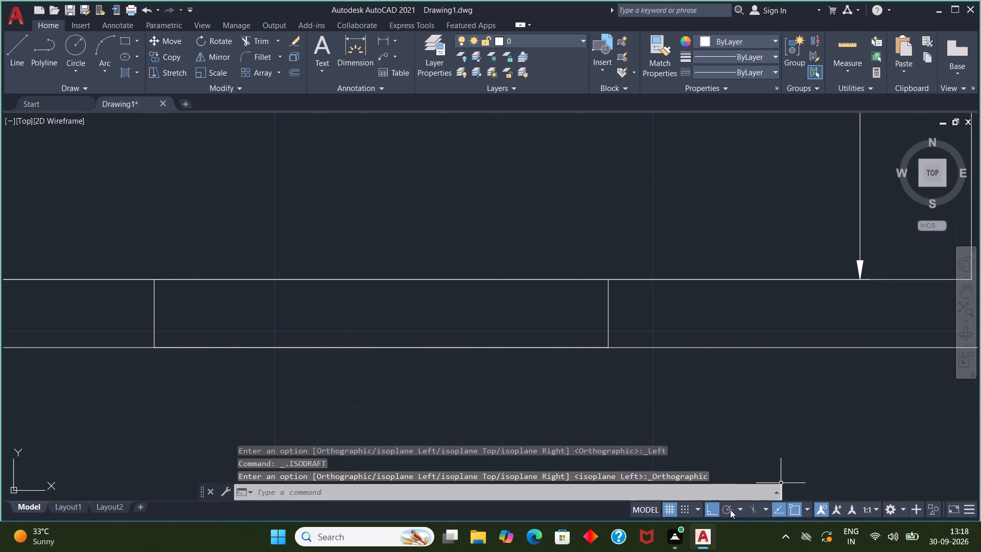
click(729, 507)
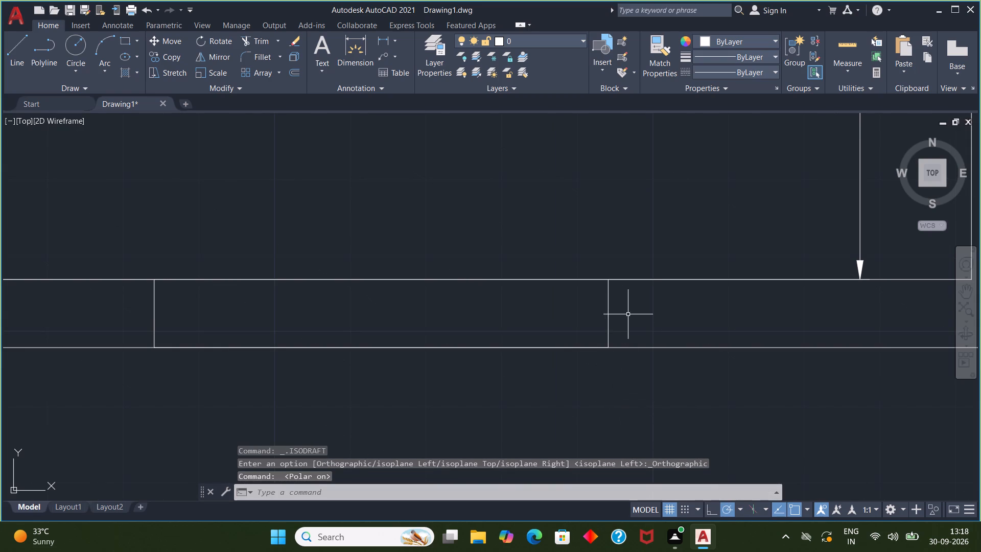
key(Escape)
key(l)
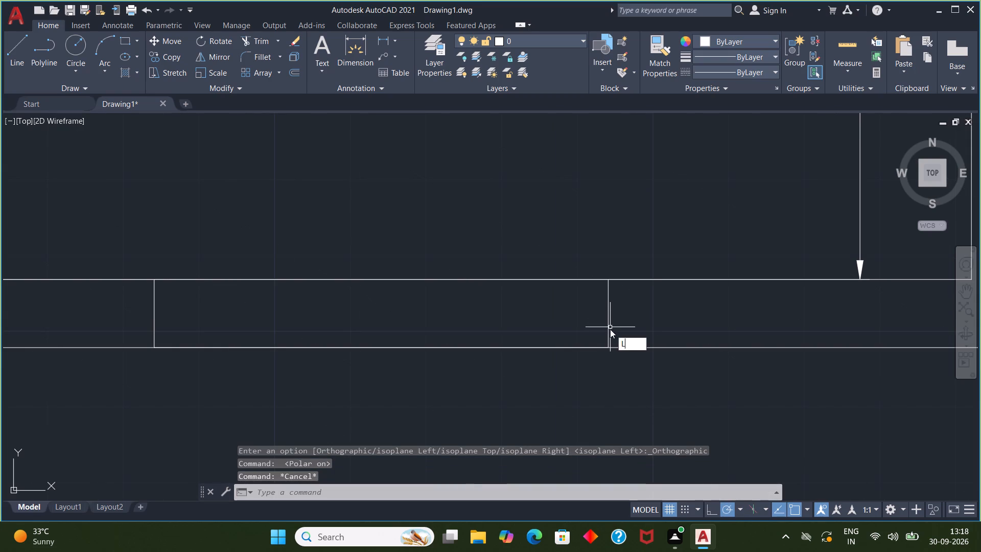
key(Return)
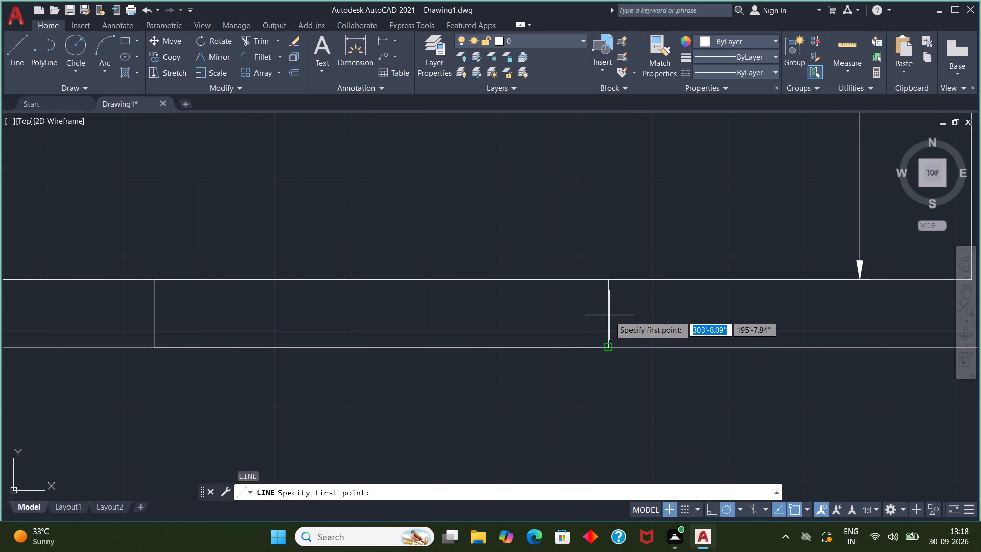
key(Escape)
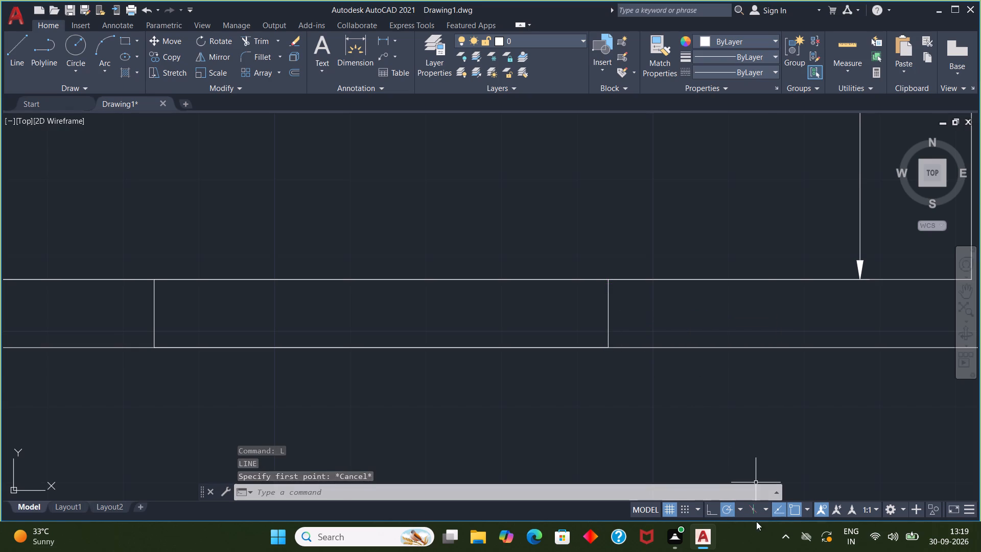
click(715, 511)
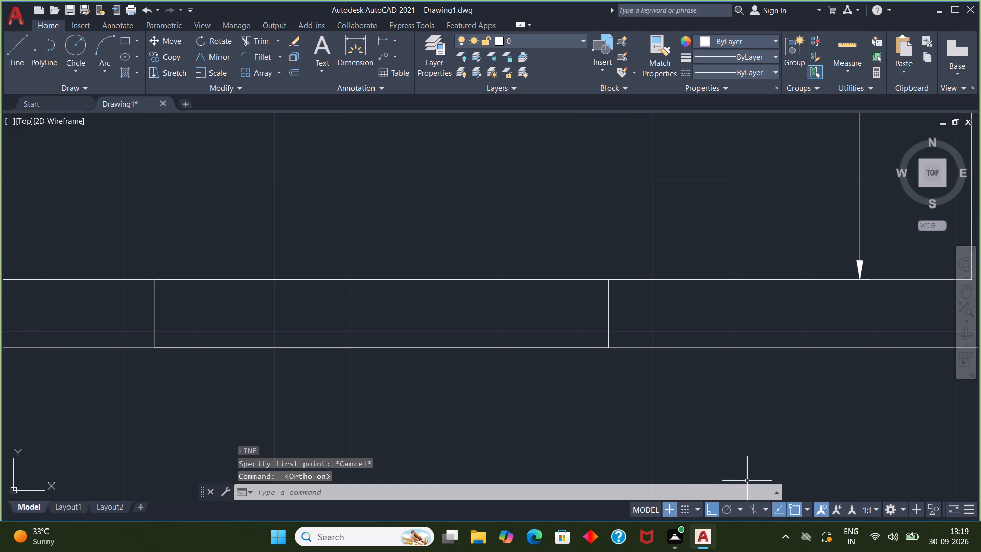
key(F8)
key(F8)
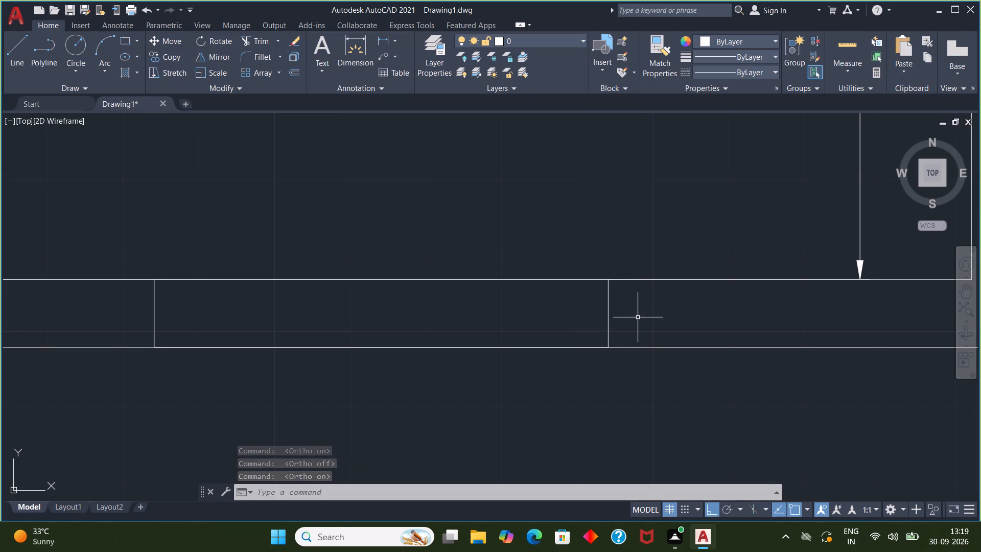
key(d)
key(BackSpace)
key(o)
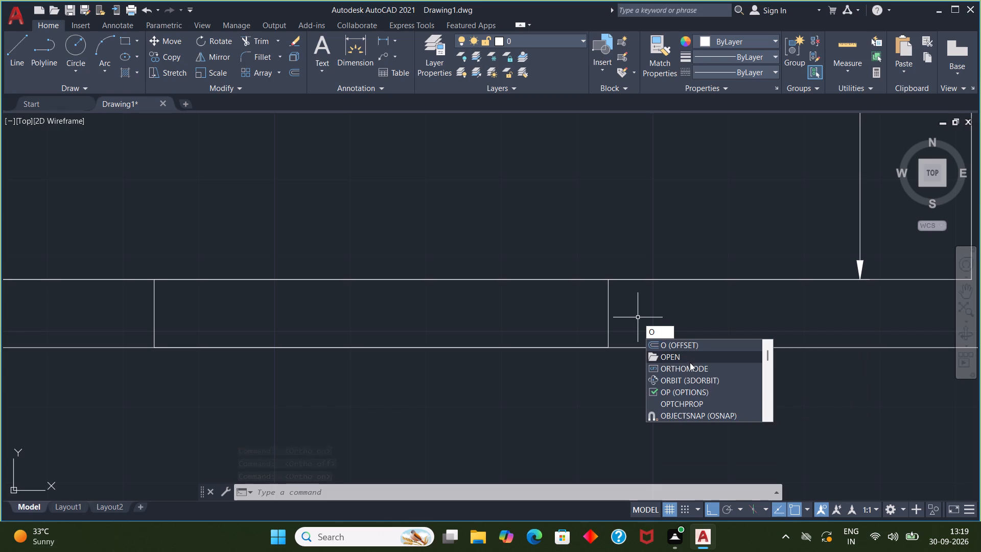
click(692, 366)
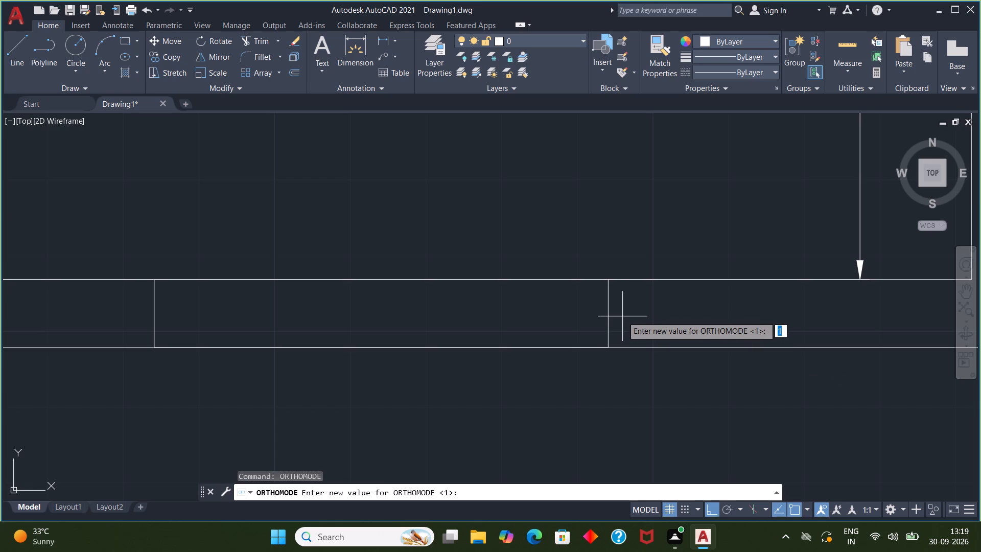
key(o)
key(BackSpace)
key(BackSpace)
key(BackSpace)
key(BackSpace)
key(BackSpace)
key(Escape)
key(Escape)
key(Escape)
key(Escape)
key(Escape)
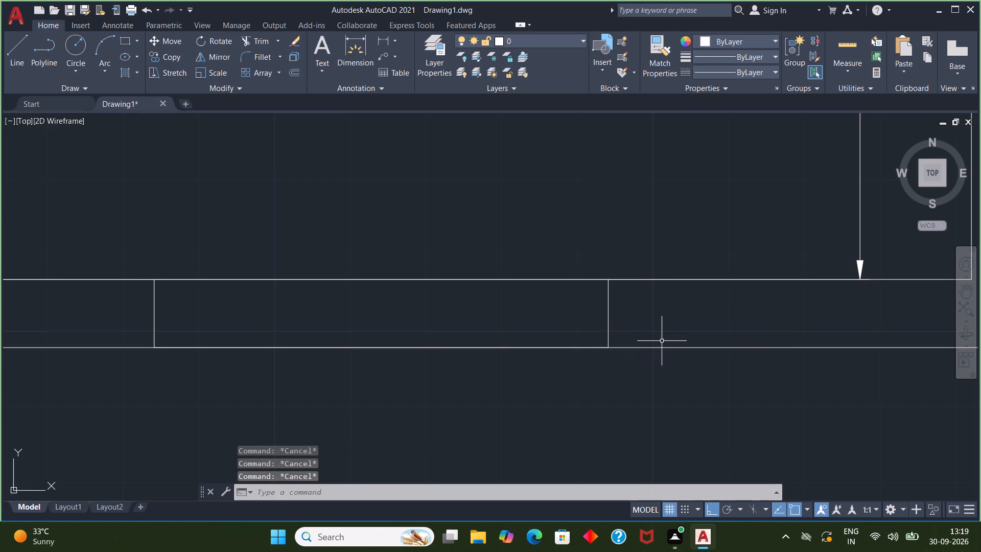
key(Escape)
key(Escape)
Enable all object snap modes in the drafting settings.
key(o)
key(s)
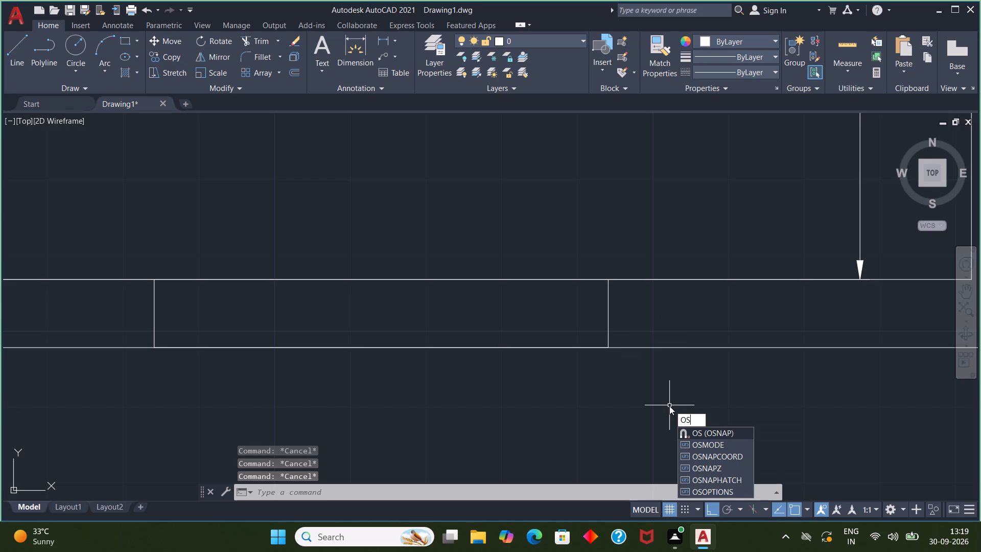
key(Return)
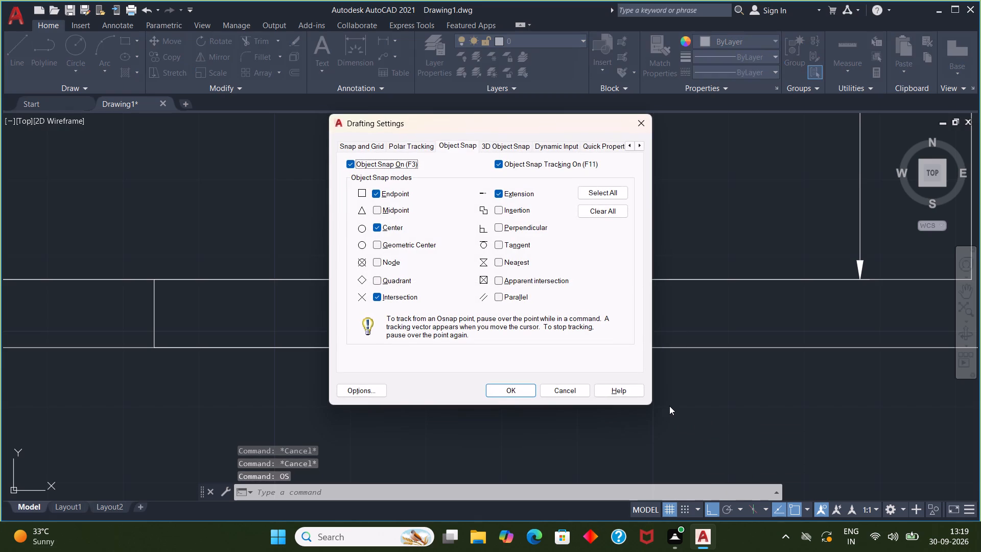
click(612, 193)
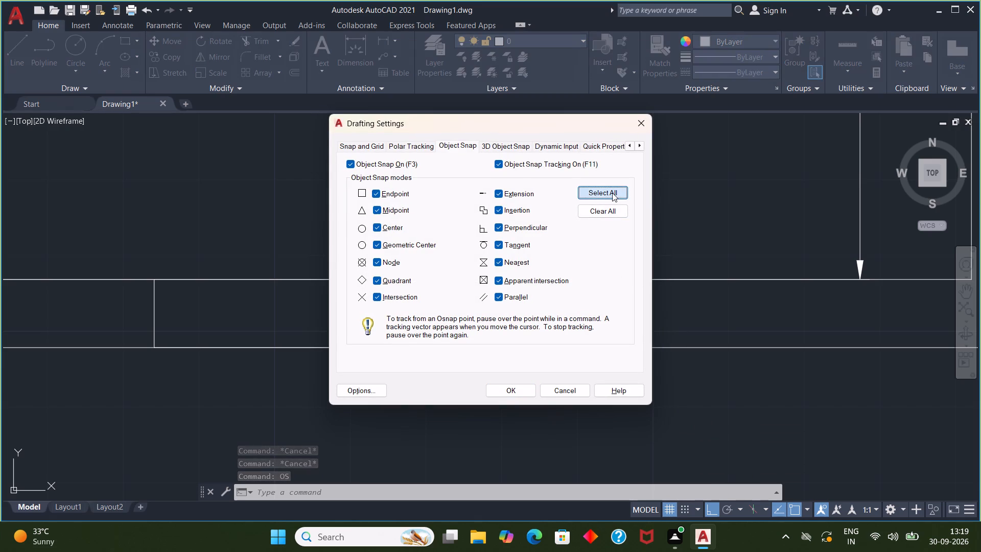
click(513, 394)
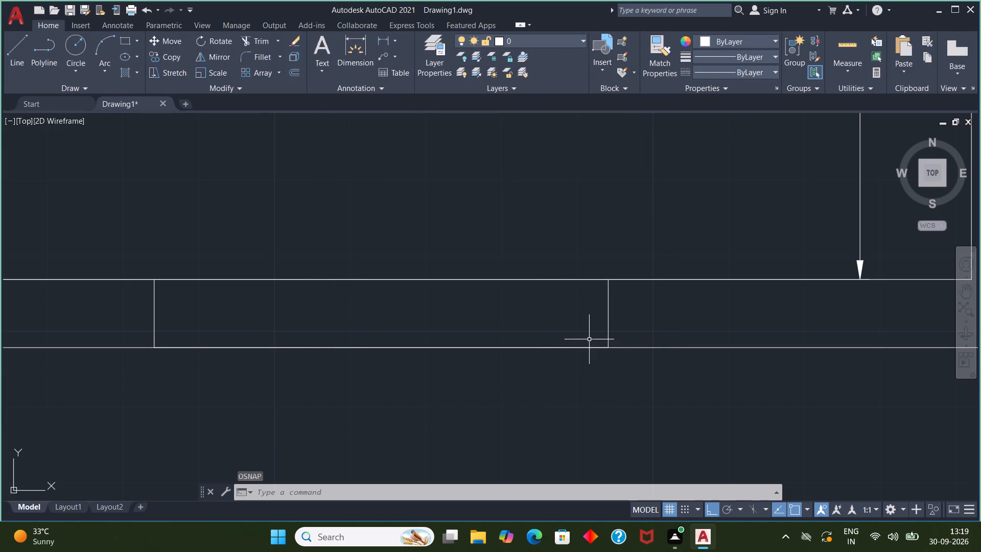
Draw a 5' horizontal line between the midpoints of the two lines closing the opening in the DRG ROOM's south wall.
key(l)
key(Return)
click(609, 311)
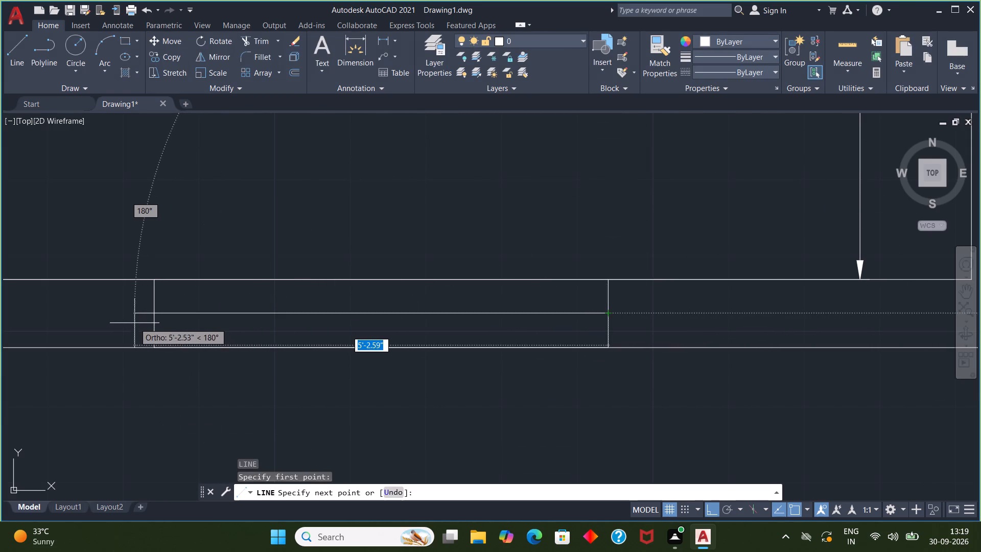
click(155, 310)
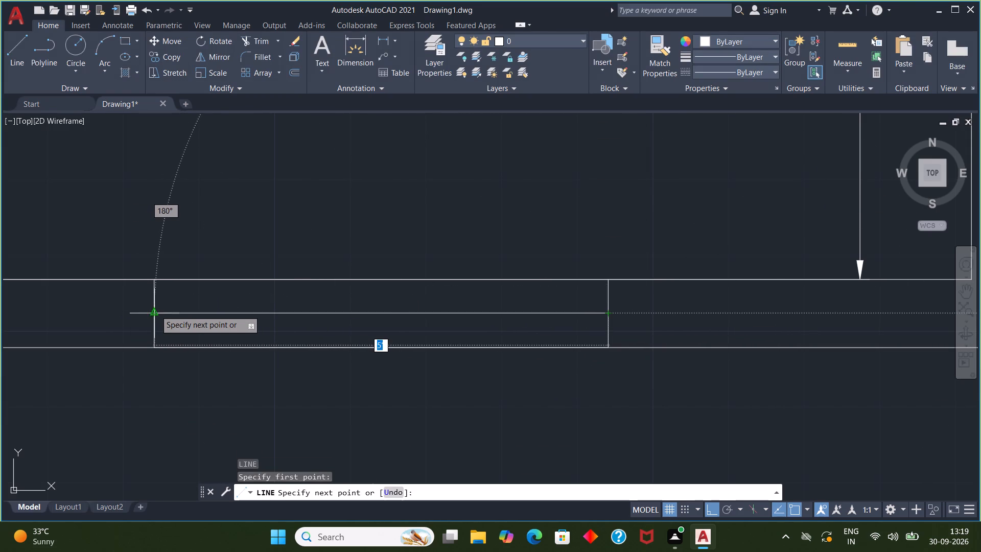
key(Escape)
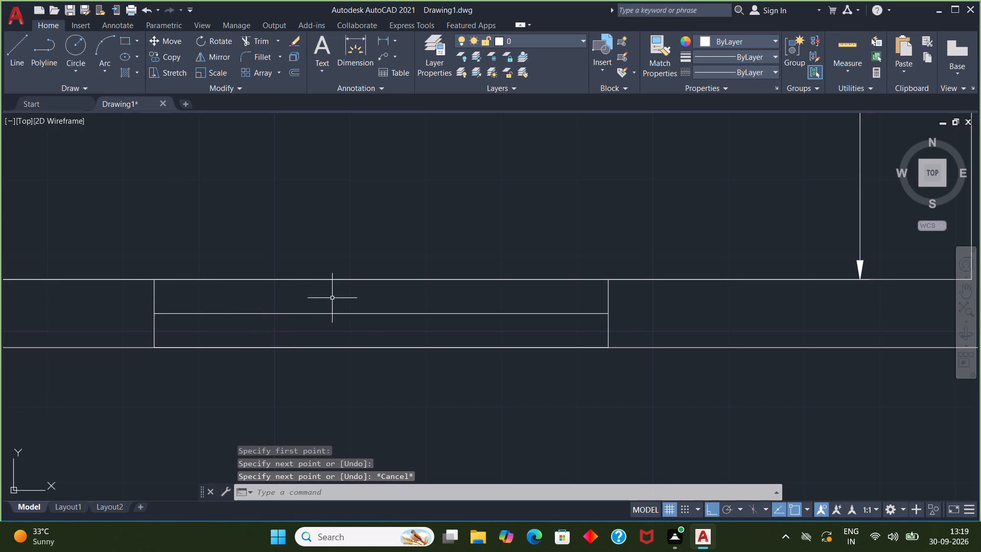
Offset the opening's horizontal centre line 2" to the north and 2" to the south.
middle_drag(342, 299, 345, 320)
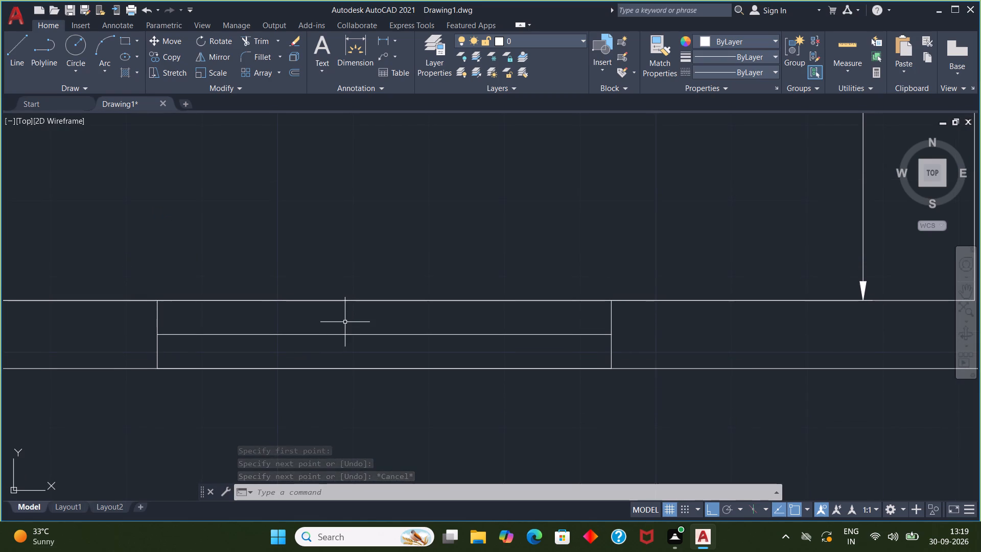
key(o)
key(f)
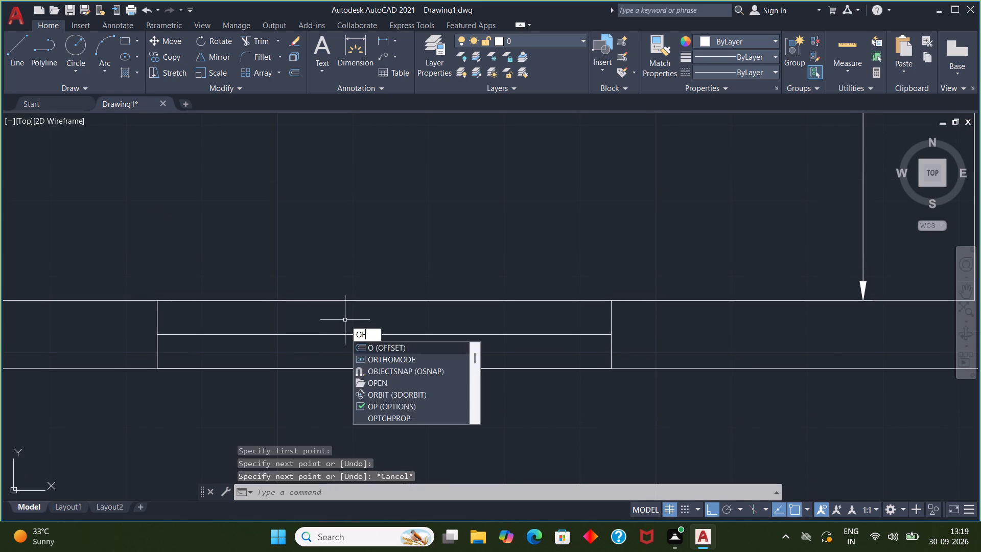
click(376, 349)
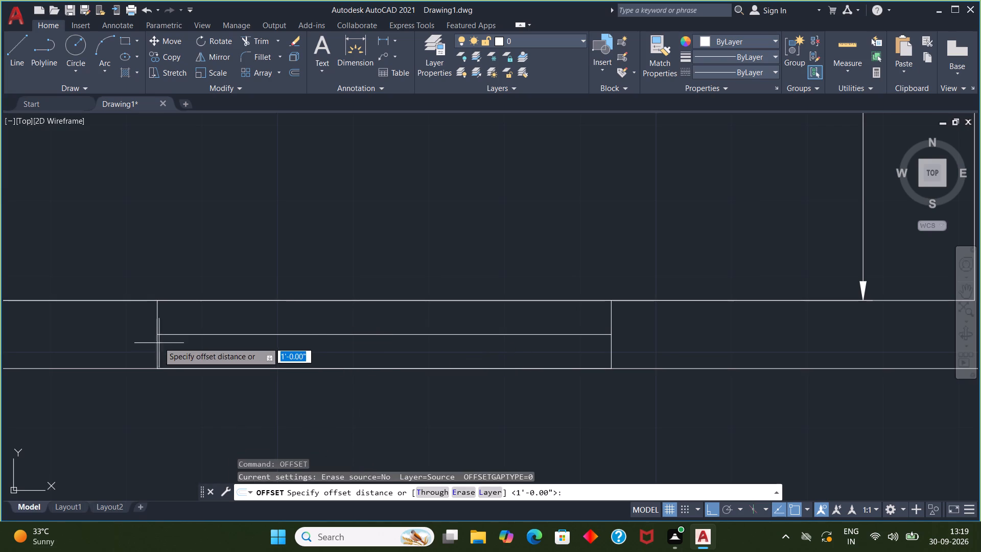
click(157, 333)
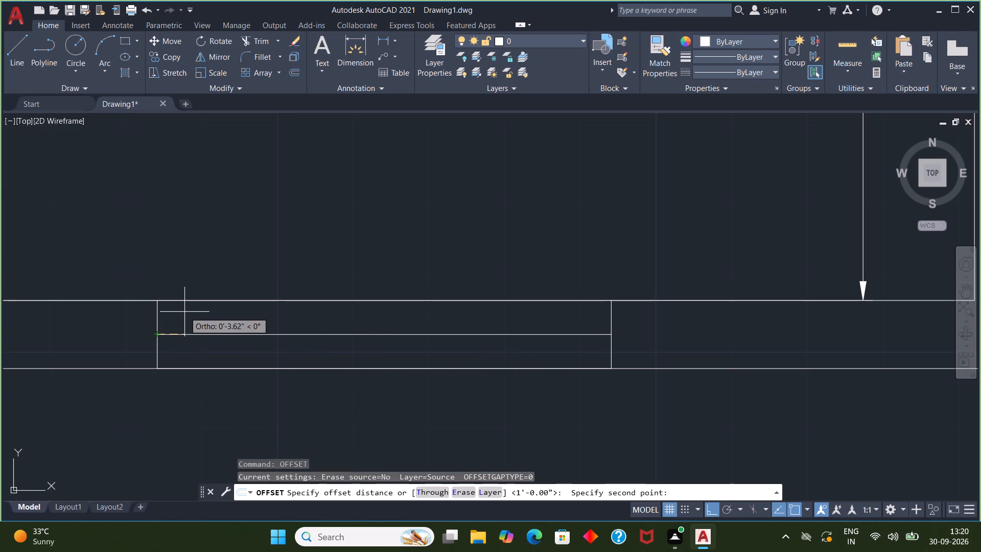
key(2)
key(shift+quotedbl)
key(Return)
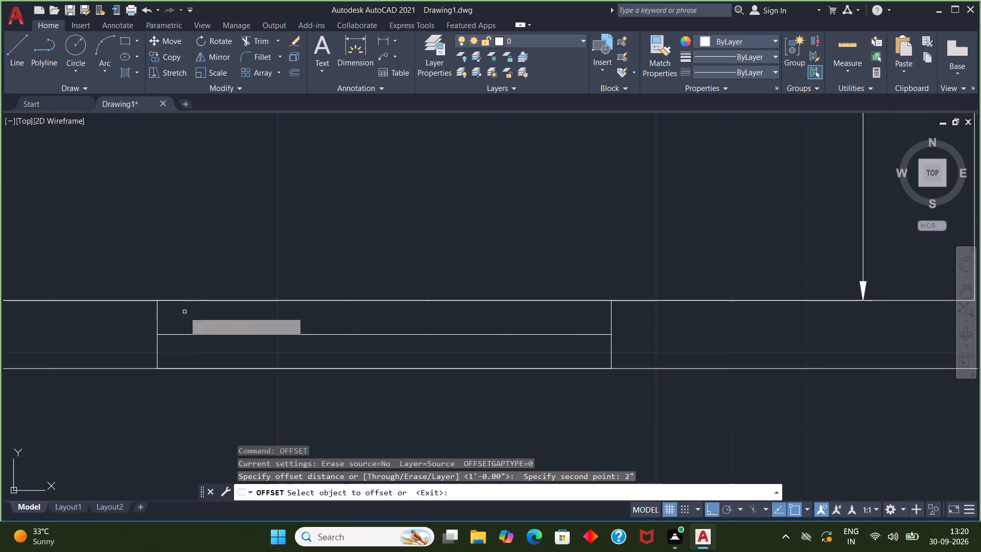
click(222, 334)
click(224, 324)
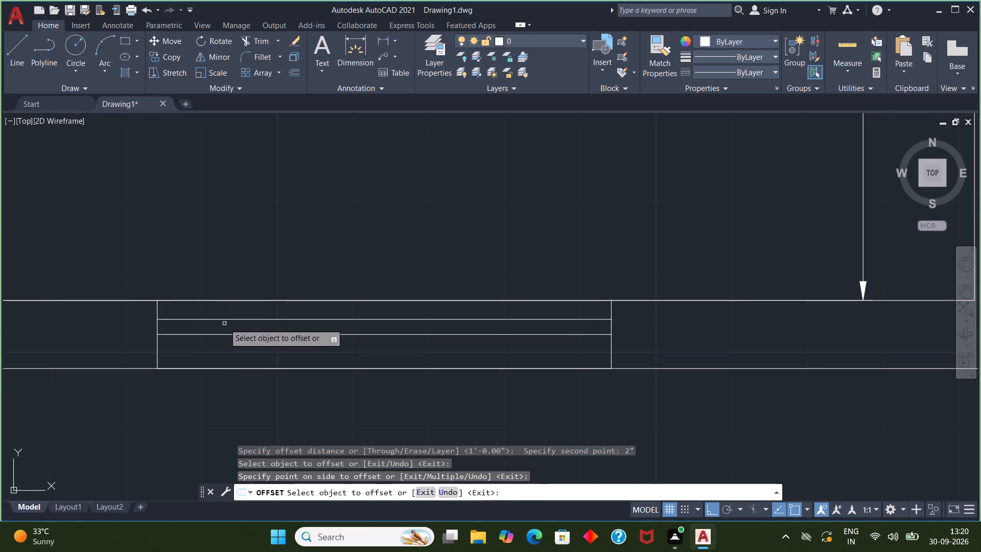
click(230, 335)
click(230, 346)
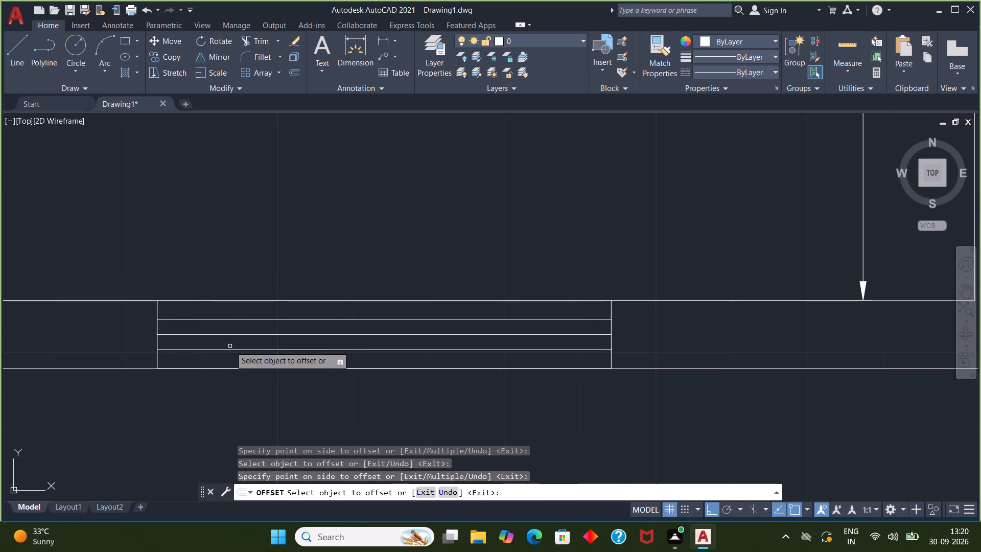
key(Escape)
Delete the original centre line between the two offset lines in the DRG ROOM's south wall opening.
click(275, 333)
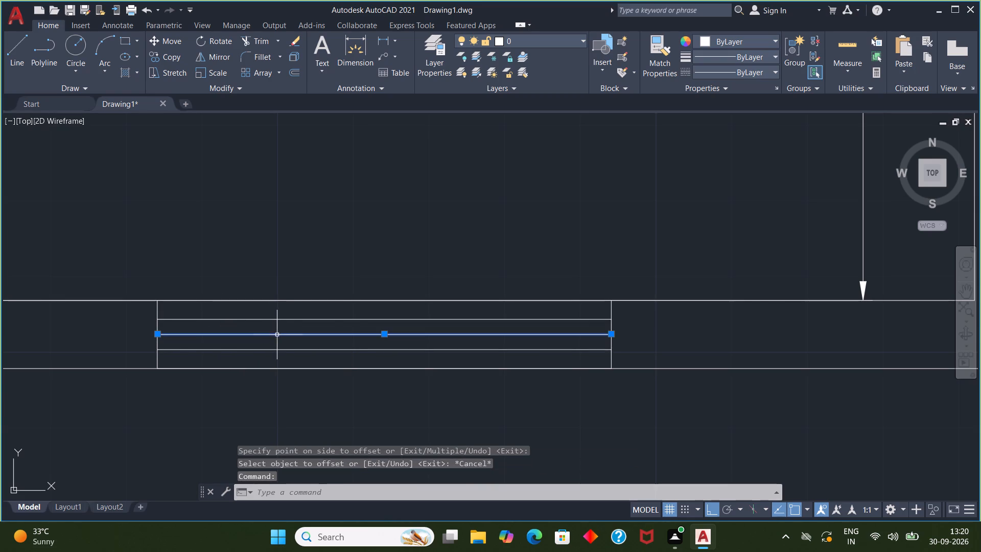
key(Delete)
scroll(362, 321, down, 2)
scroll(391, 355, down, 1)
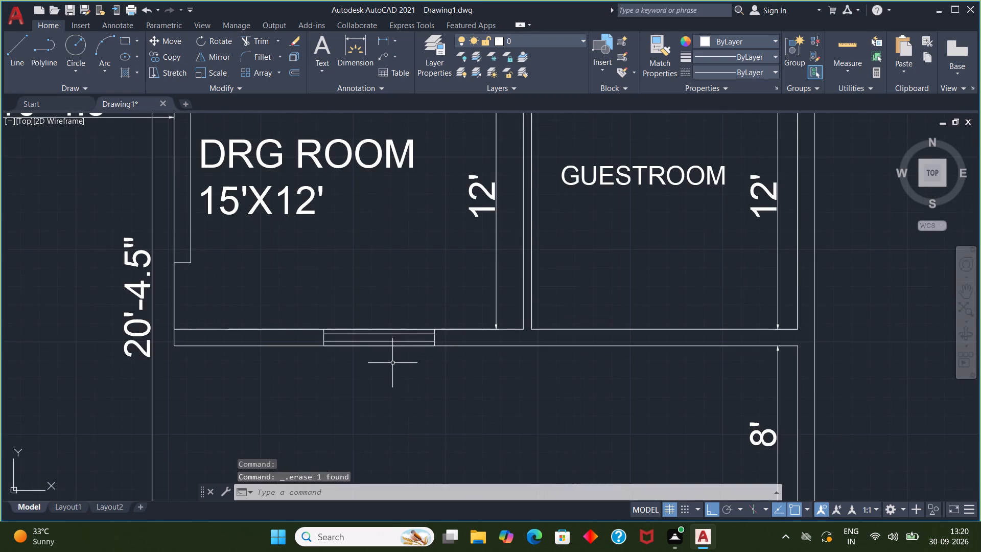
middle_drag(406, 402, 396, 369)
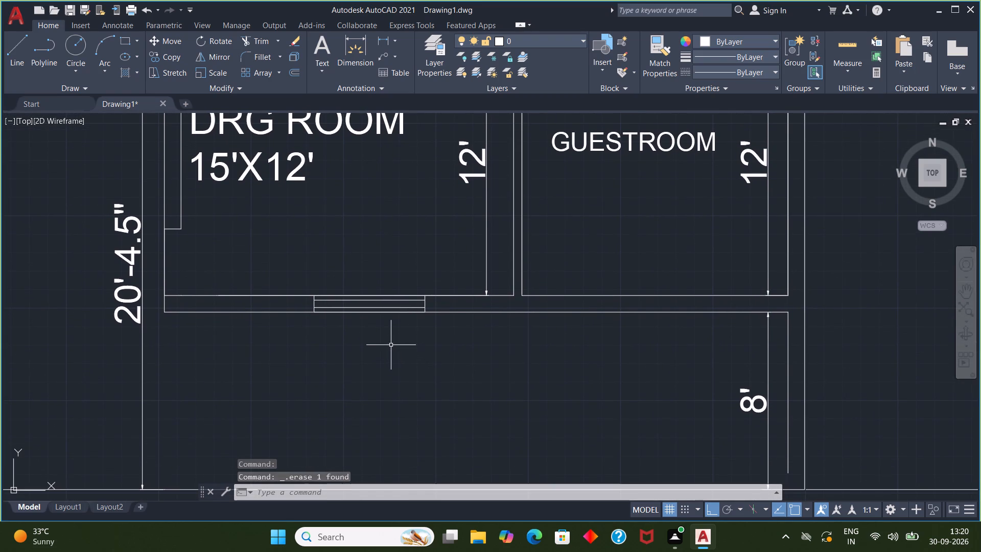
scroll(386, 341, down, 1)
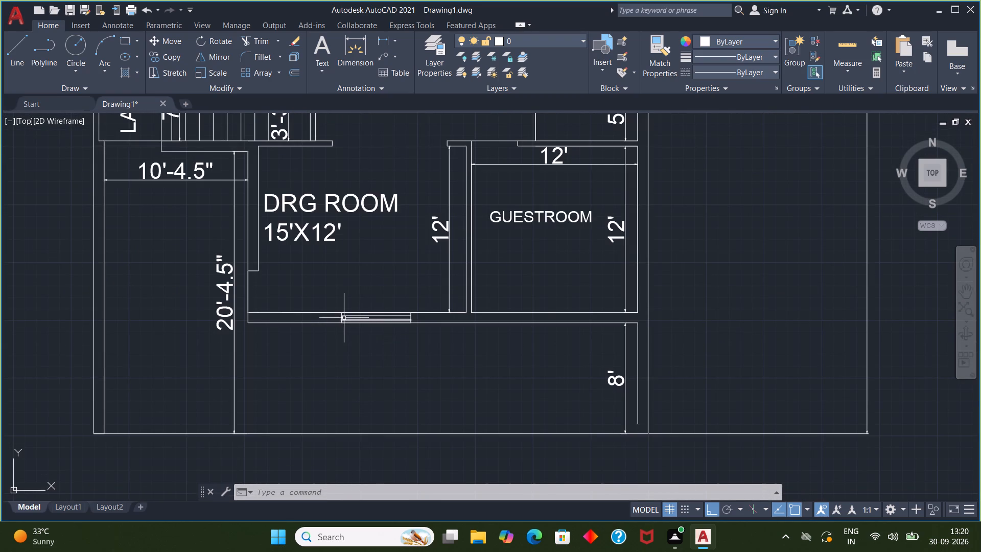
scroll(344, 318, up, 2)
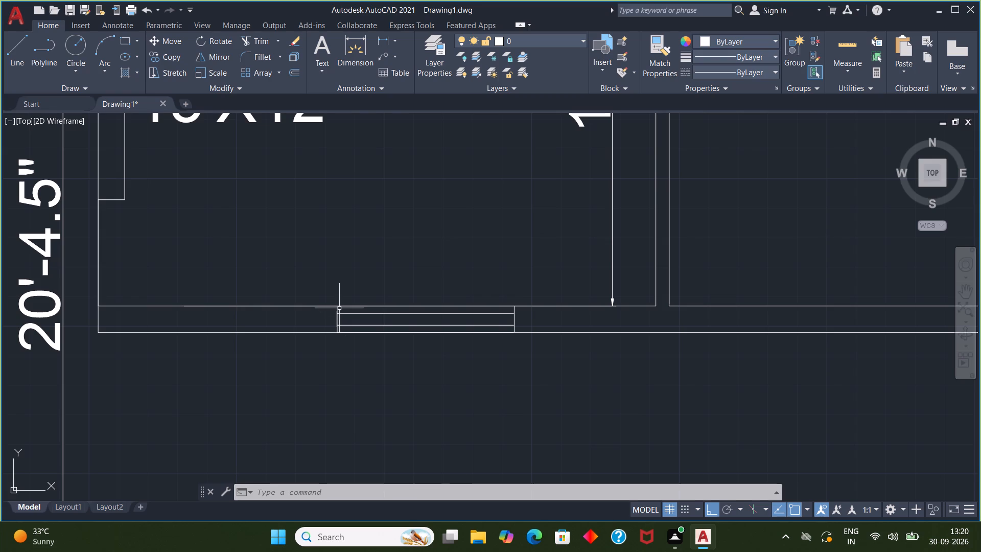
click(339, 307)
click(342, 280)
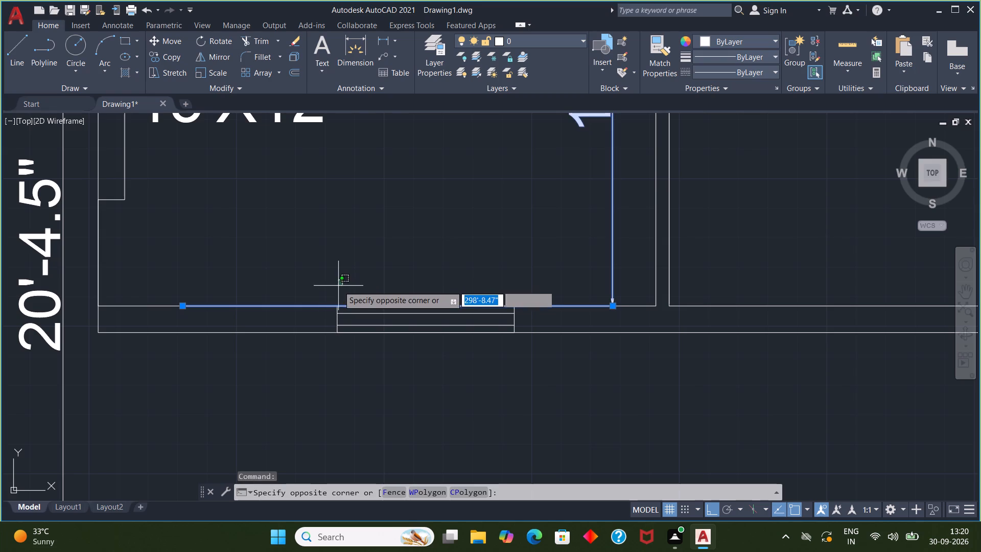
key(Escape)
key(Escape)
Copy the DRG ROOM's south window lines about 12'-5" east along the wall into the GUESTROOM's south wall.
drag(340, 273, 550, 297)
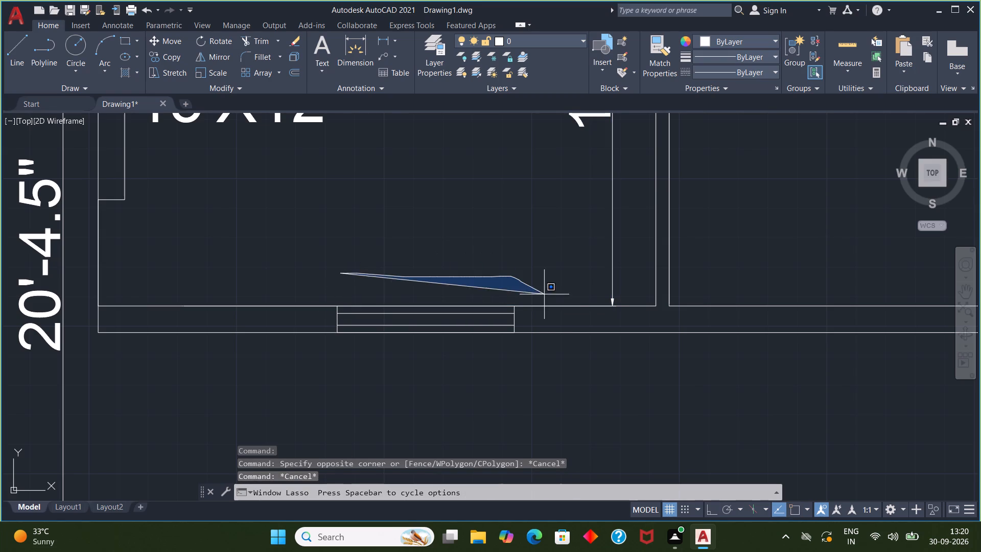
drag(550, 297, 303, 398)
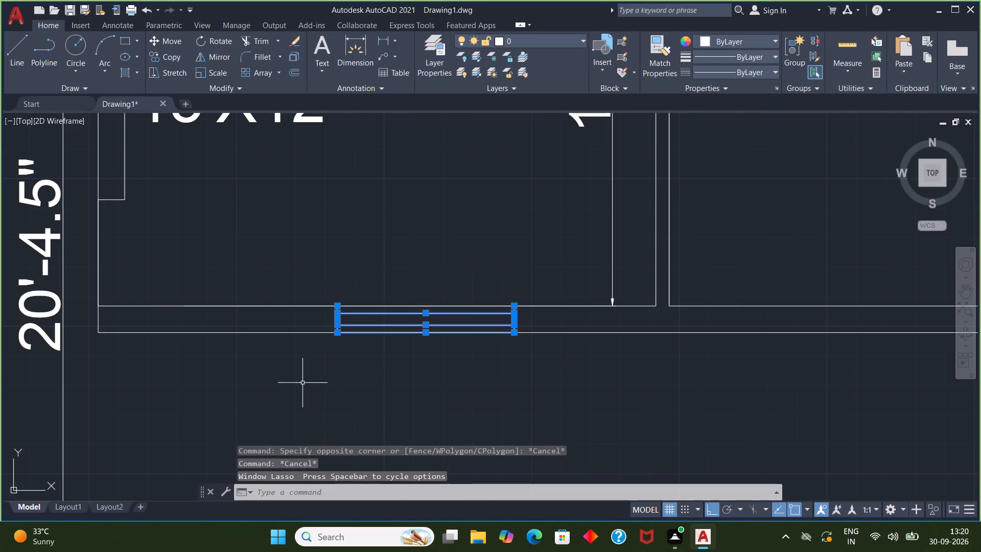
key(c)
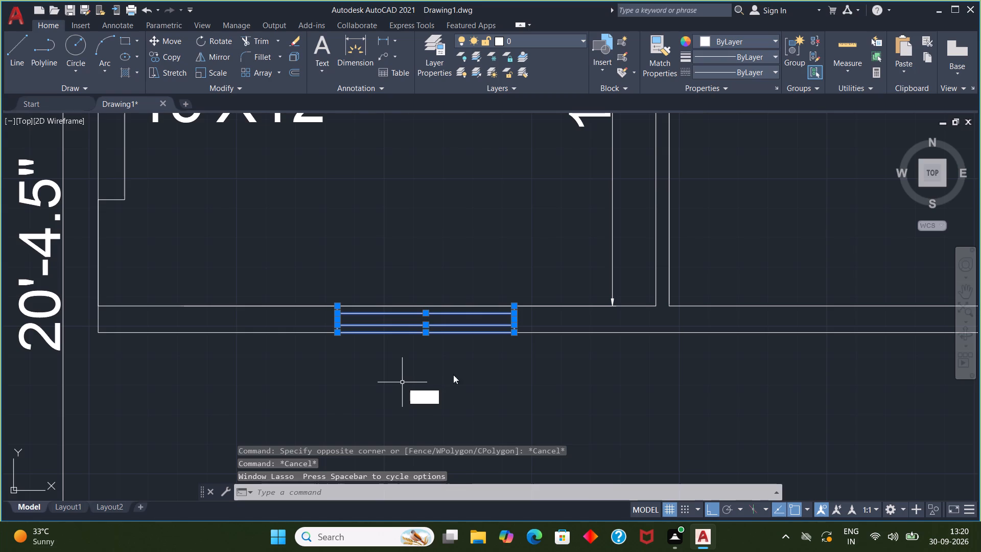
click(468, 420)
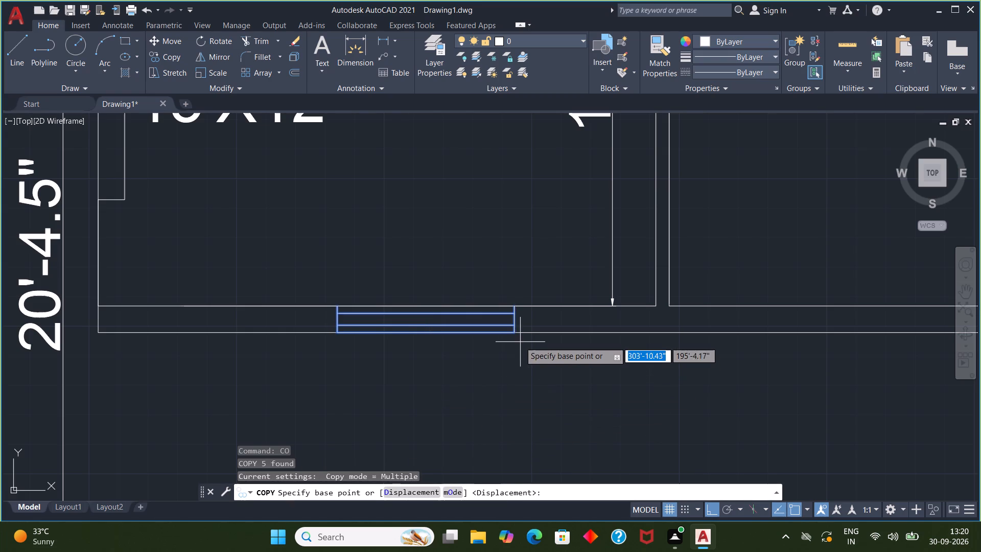
click(515, 336)
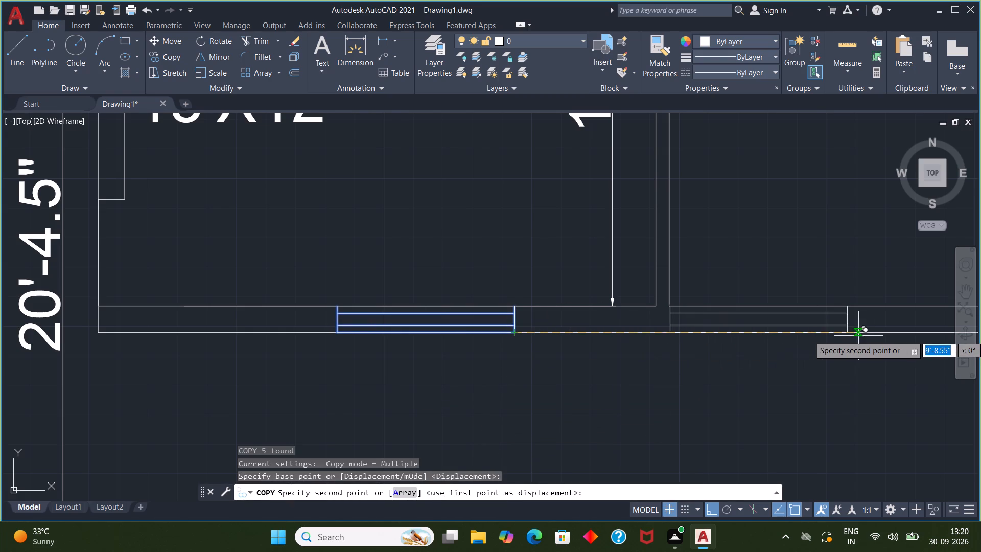
scroll(870, 336, down, 2)
scroll(936, 349, down, 1)
middle_drag(924, 349, 764, 383)
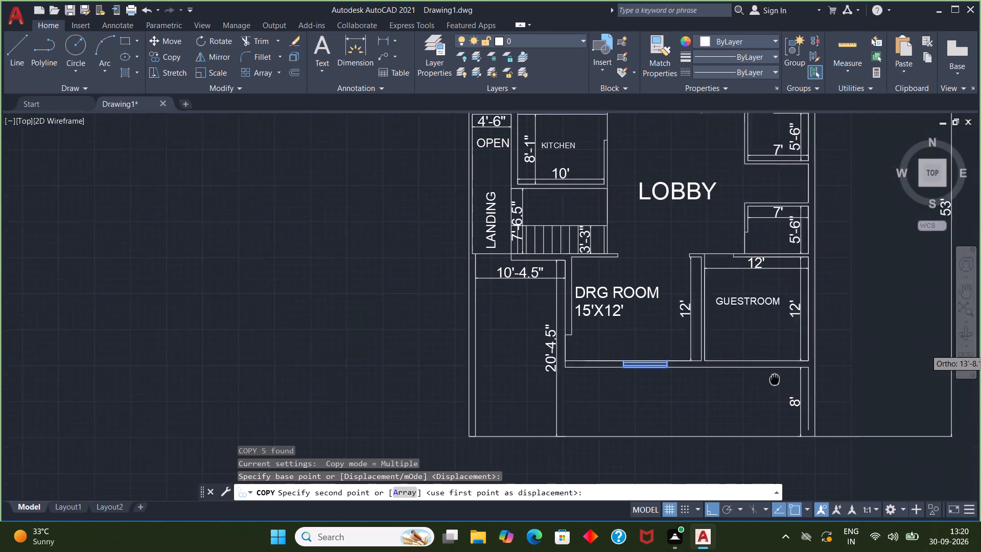
middle_drag(764, 383, 722, 394)
middle_drag(702, 386, 650, 351)
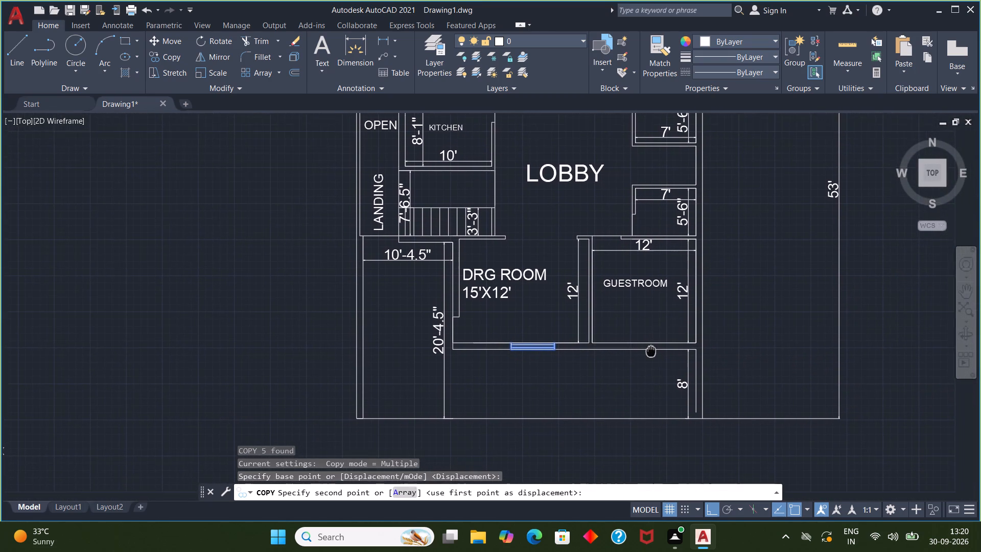
middle_drag(650, 351, 649, 350)
scroll(622, 340, up, 2)
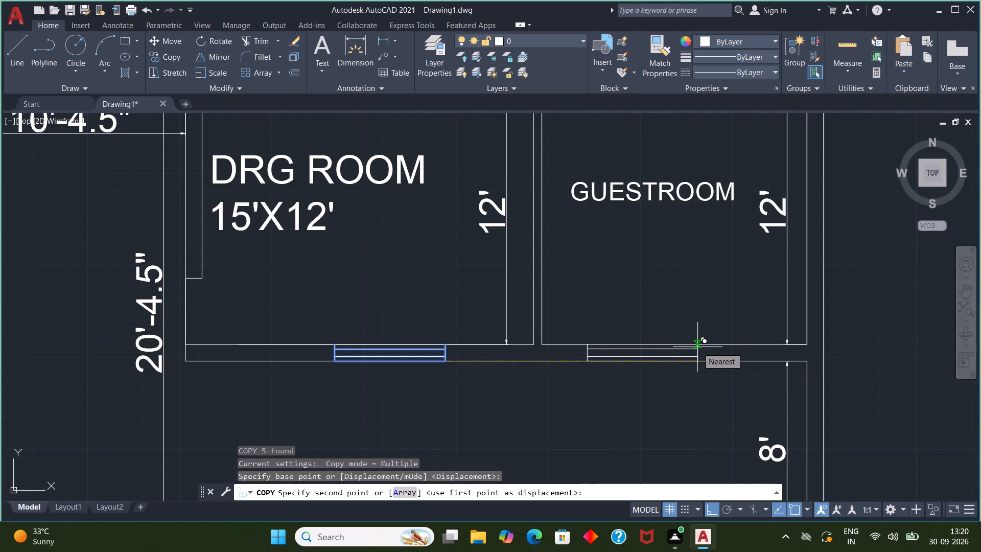
click(712, 347)
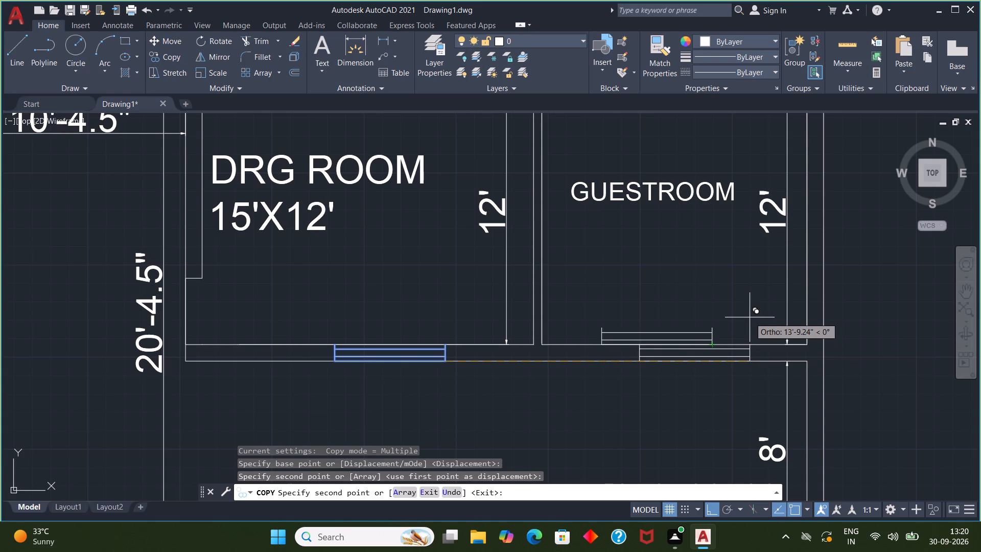
key(ctrl+z)
middle_drag(752, 348, 665, 357)
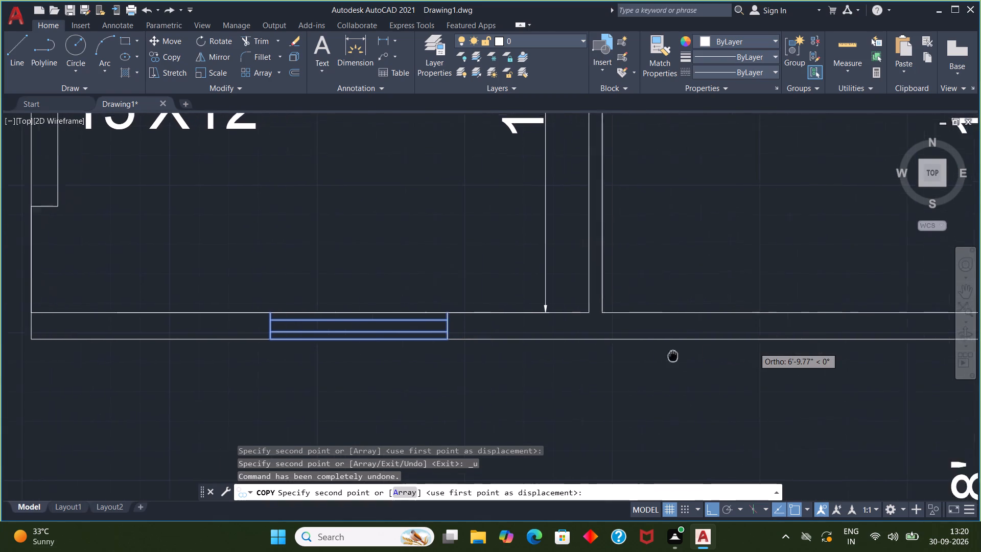
middle_drag(665, 357, 513, 380)
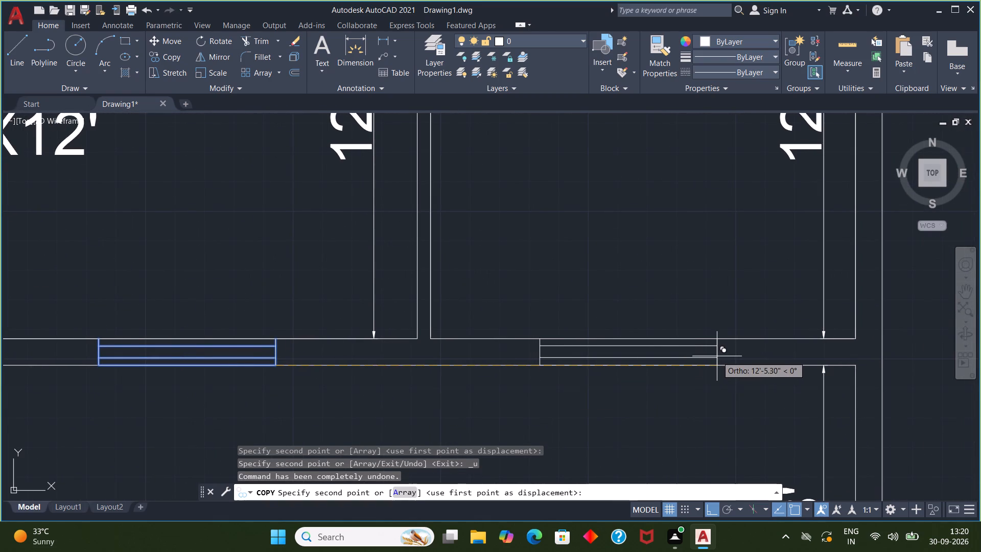
click(717, 356)
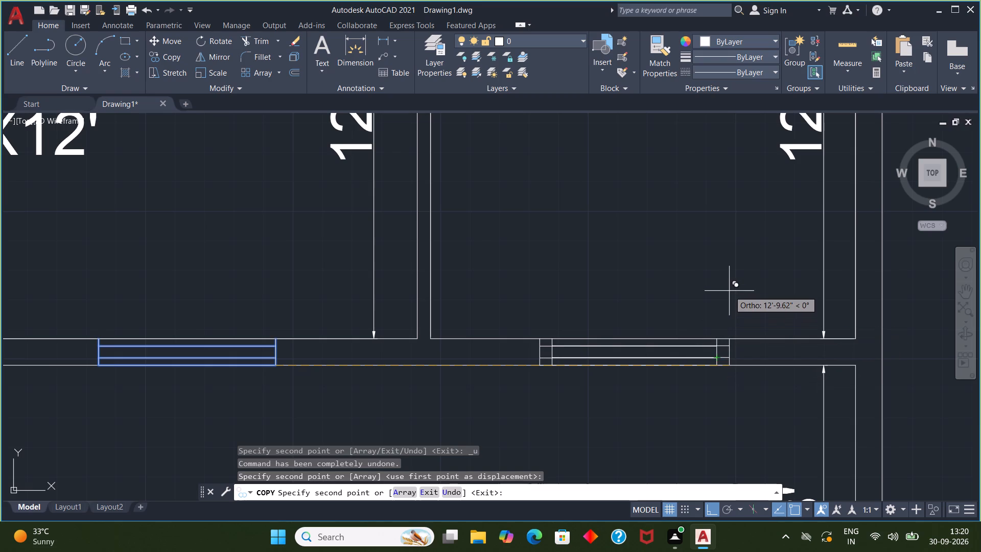
key(Escape)
scroll(755, 336, down, 2)
middle_drag(768, 366, 731, 369)
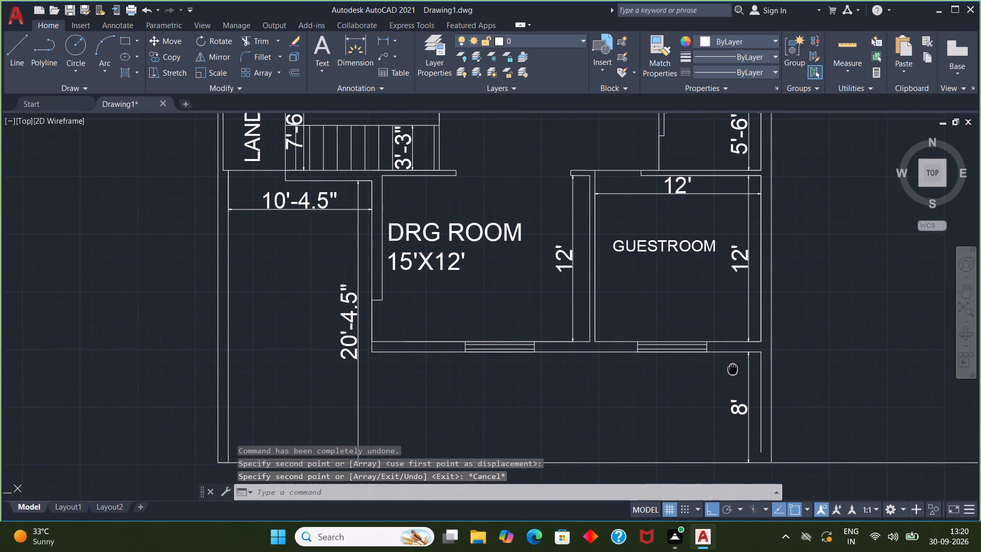
middle_drag(731, 369, 729, 369)
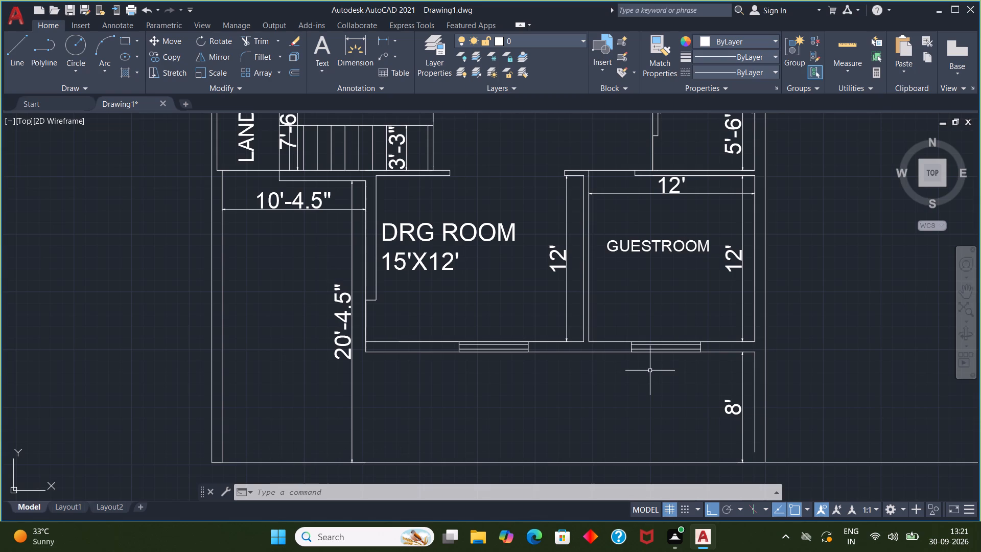
Add the text label PASSAGE in the space between the KITCHEN and the stairs.
scroll(595, 363, up, 2)
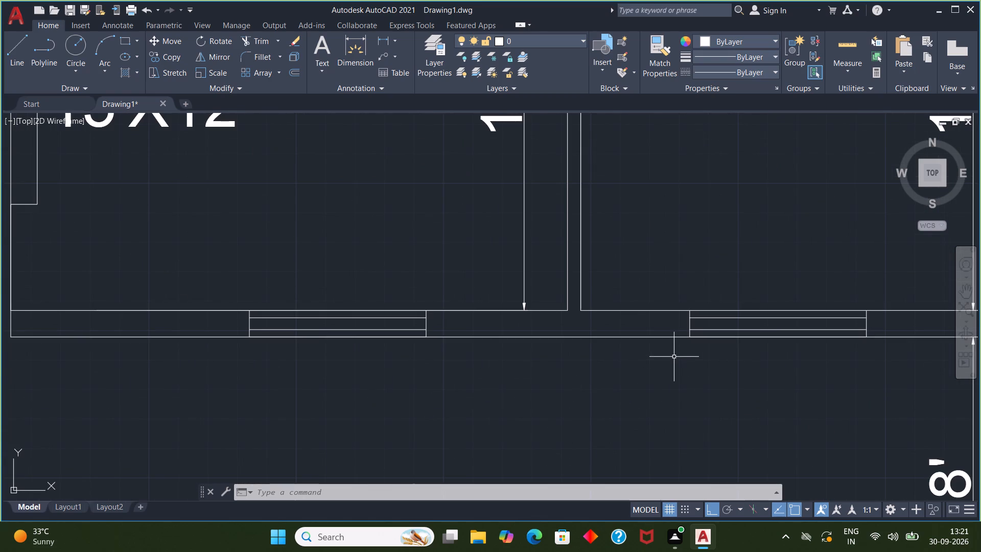
scroll(492, 349, up, 1)
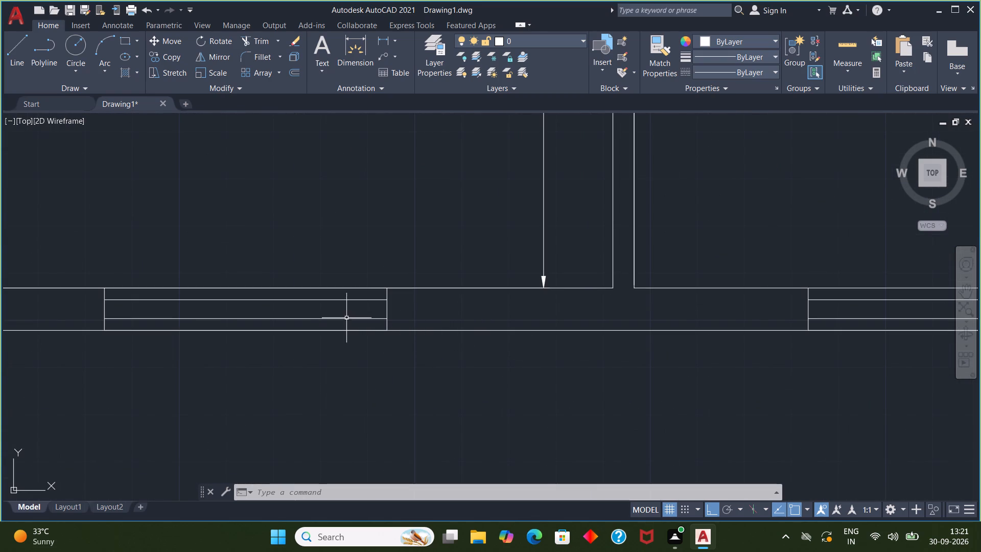
scroll(346, 318, down, 3)
scroll(415, 337, down, 1)
middle_drag(525, 325, 470, 379)
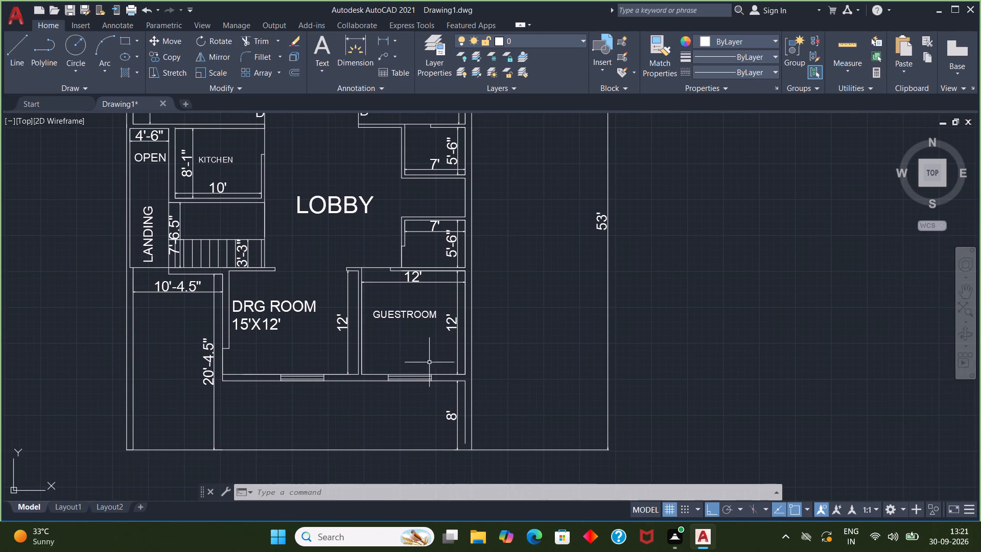
middle_drag(381, 290, 404, 369)
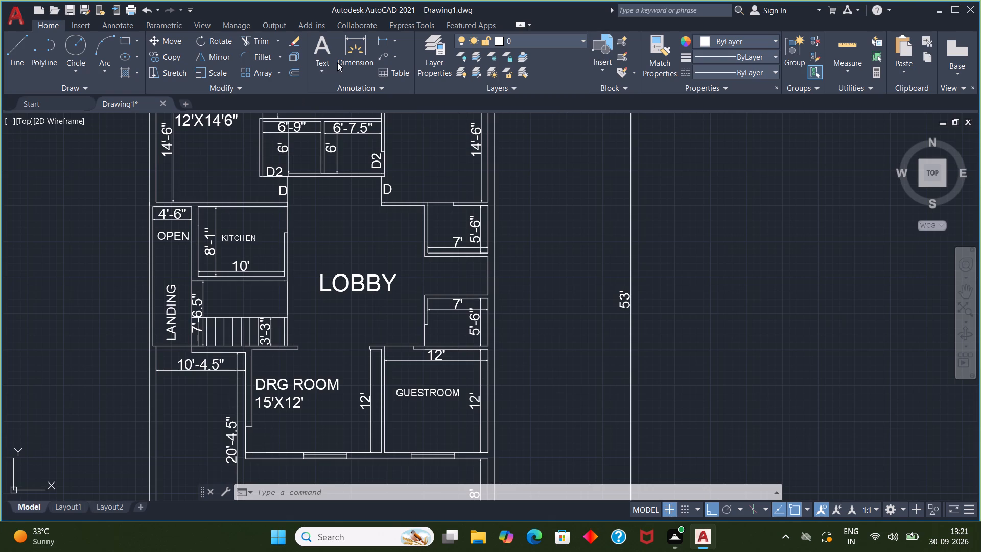
click(324, 48)
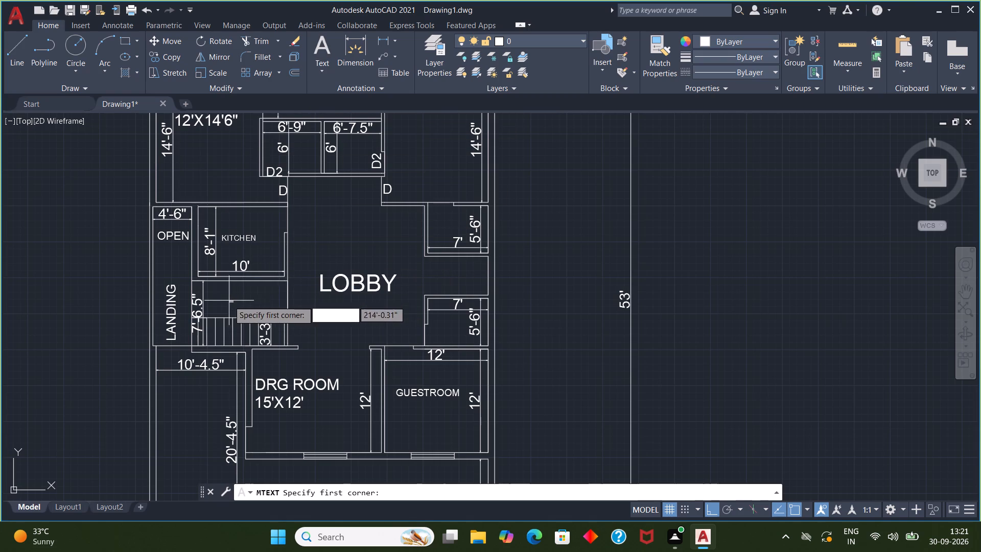
double_click(226, 297)
click(226, 298)
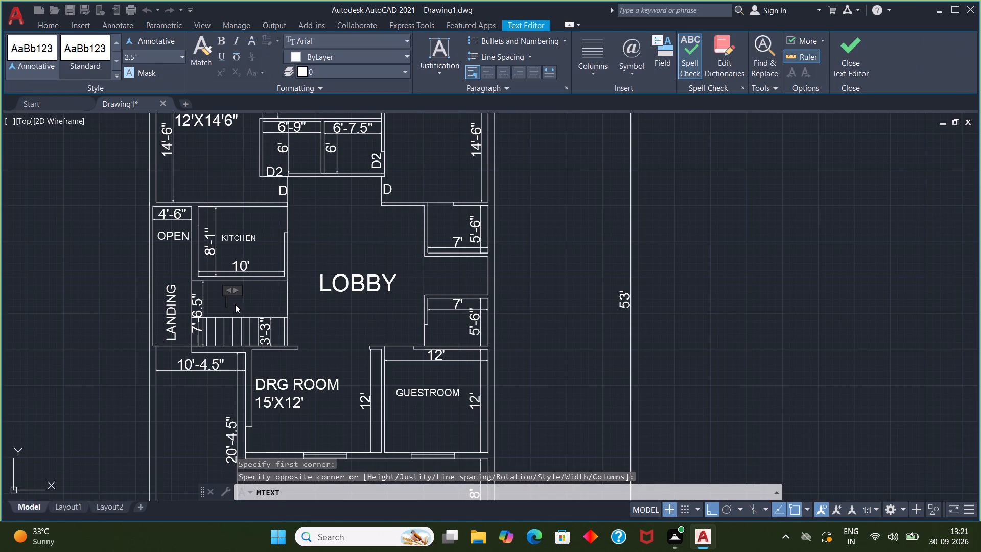
key(p)
key(a)
text(SSA)
key(g)
key(r)
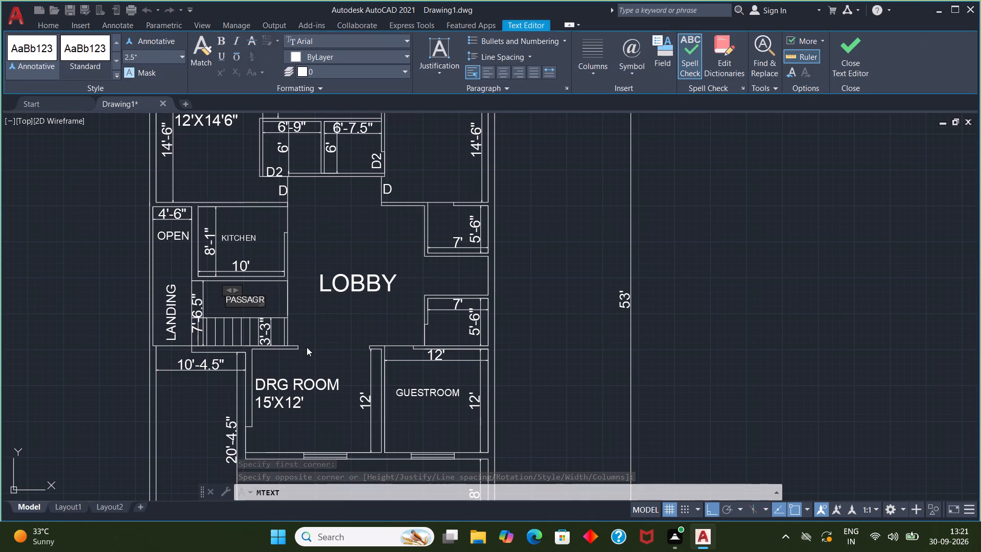
key(BackSpace)
key(e)
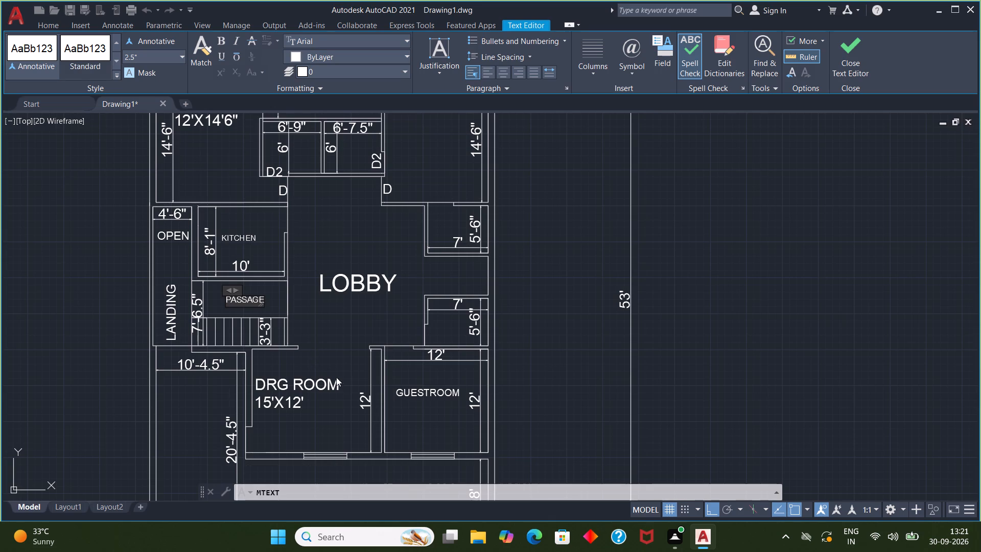
click(278, 297)
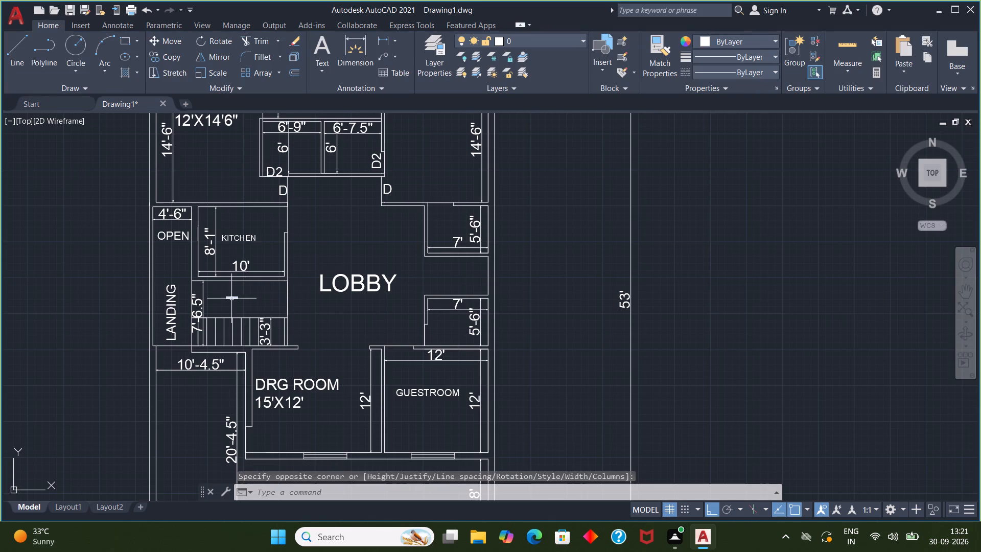
Scale up the tiny PASSAGE label to roughly the lettering size of the DRG ROOM label.
click(231, 297)
key(s)
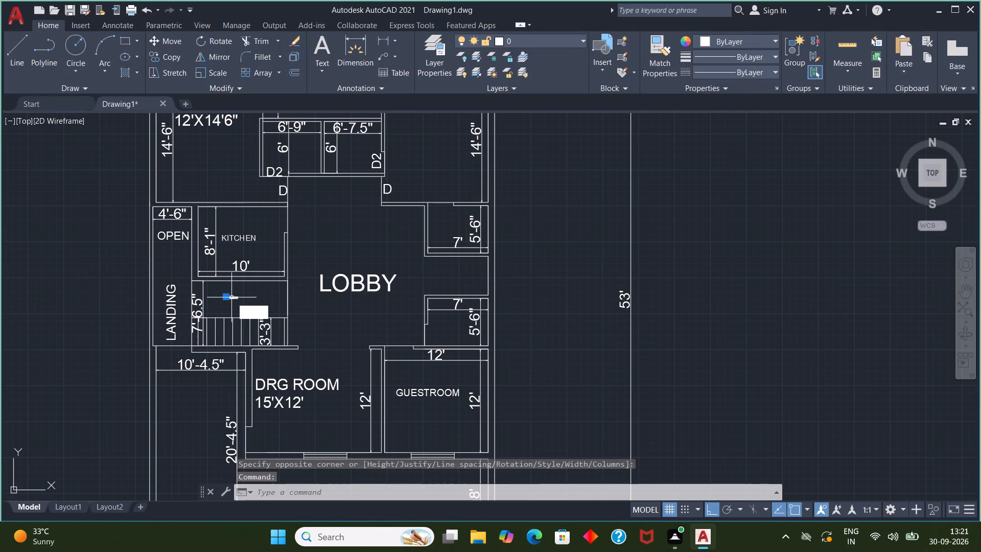
click(278, 348)
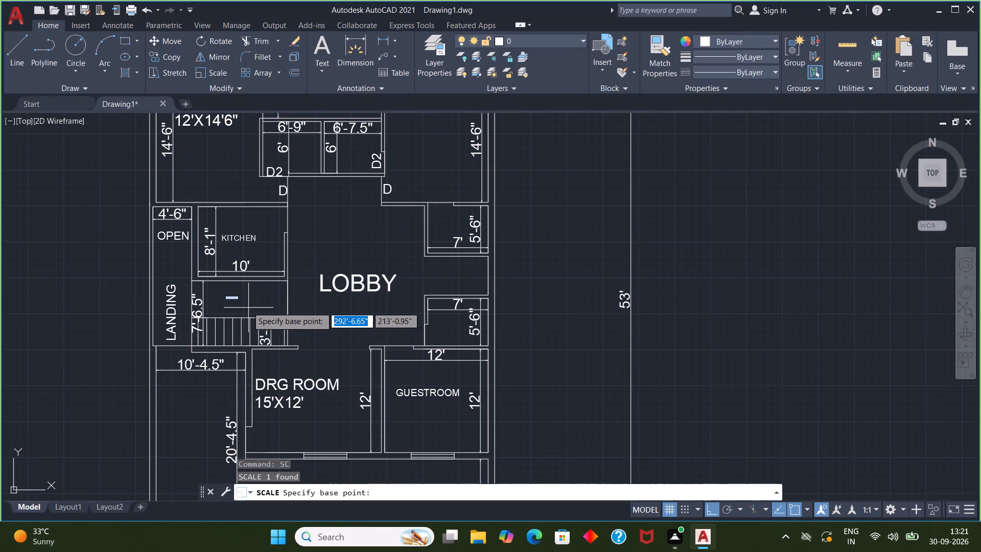
click(244, 304)
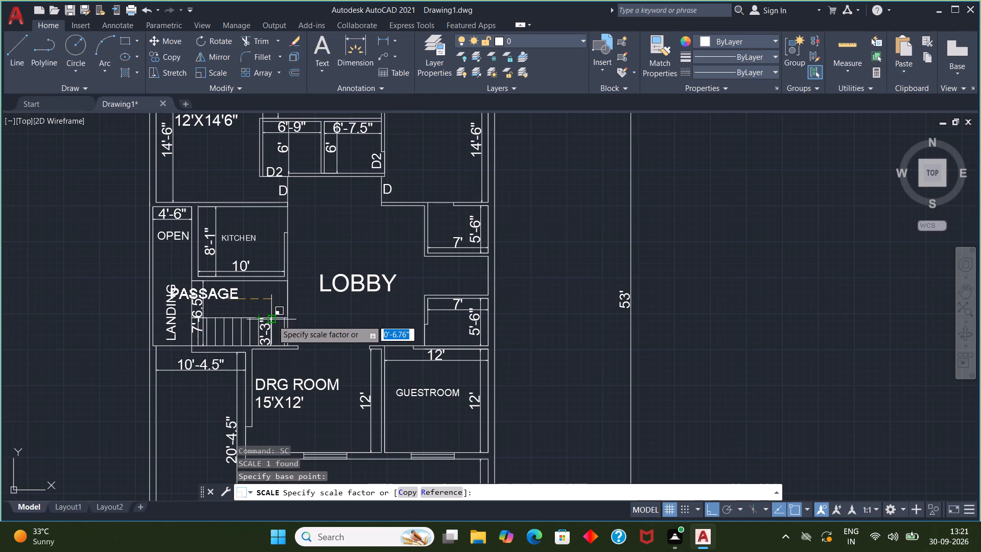
click(272, 319)
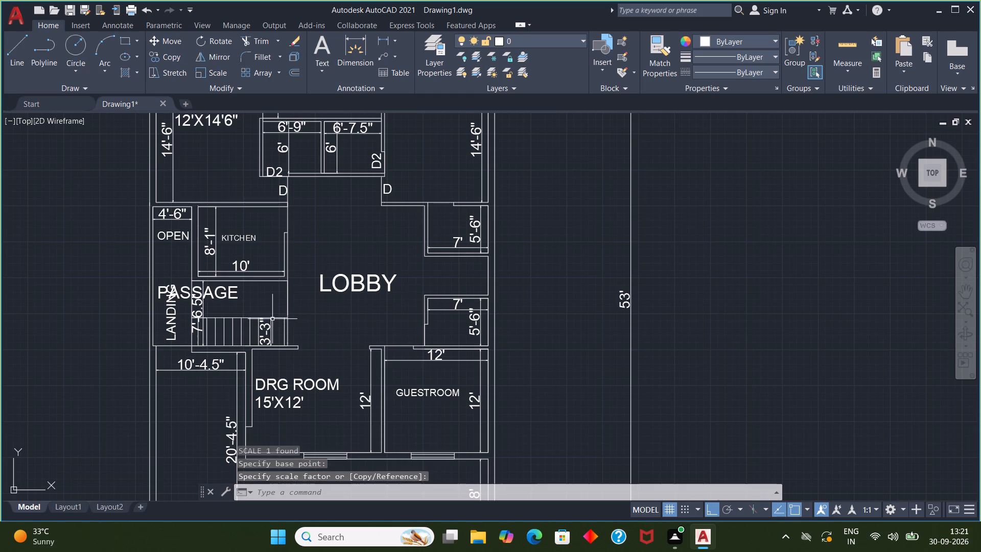
key(Escape)
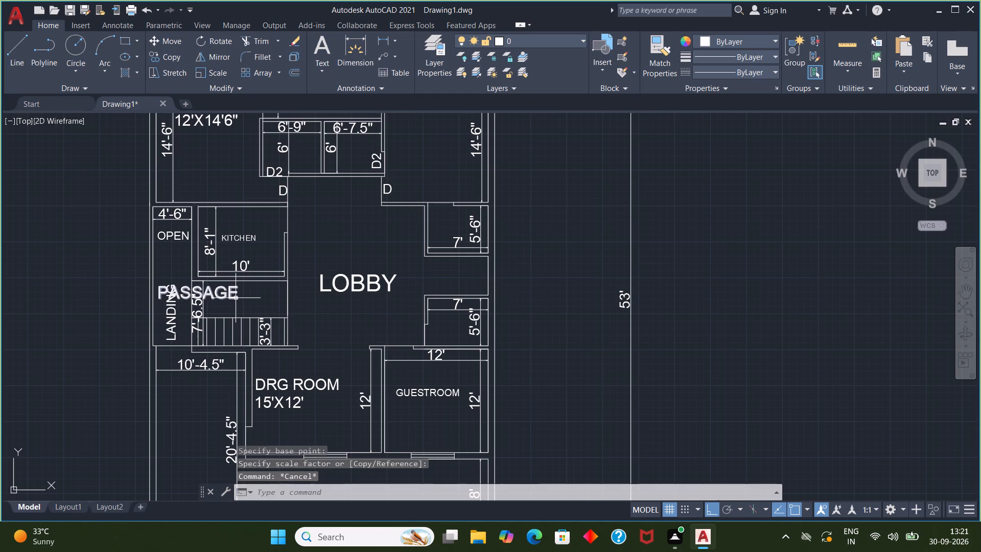
Turn Ortho off and move the PASSAGE label about 6' east-southeast into the space just north of the stairs.
click(237, 298)
key(m)
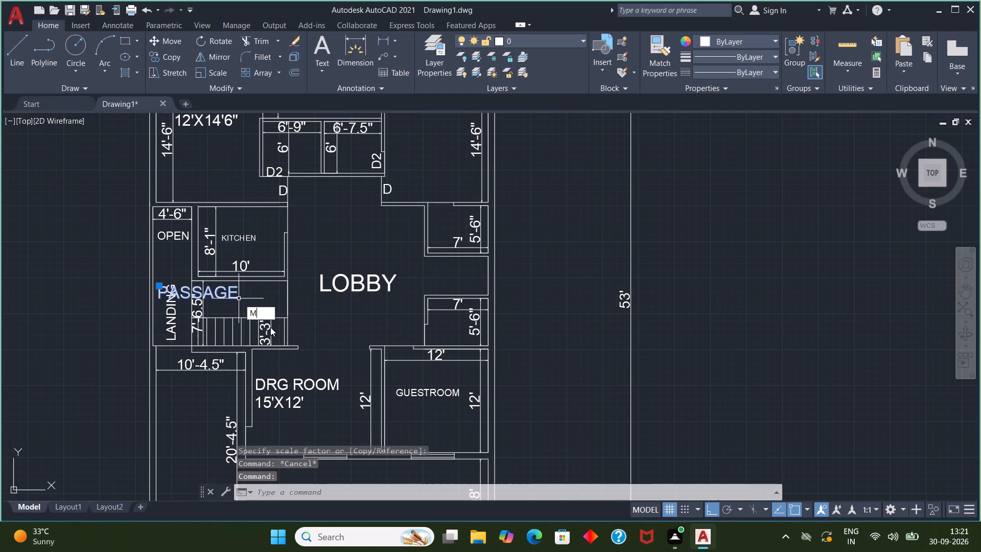
click(271, 328)
click(240, 297)
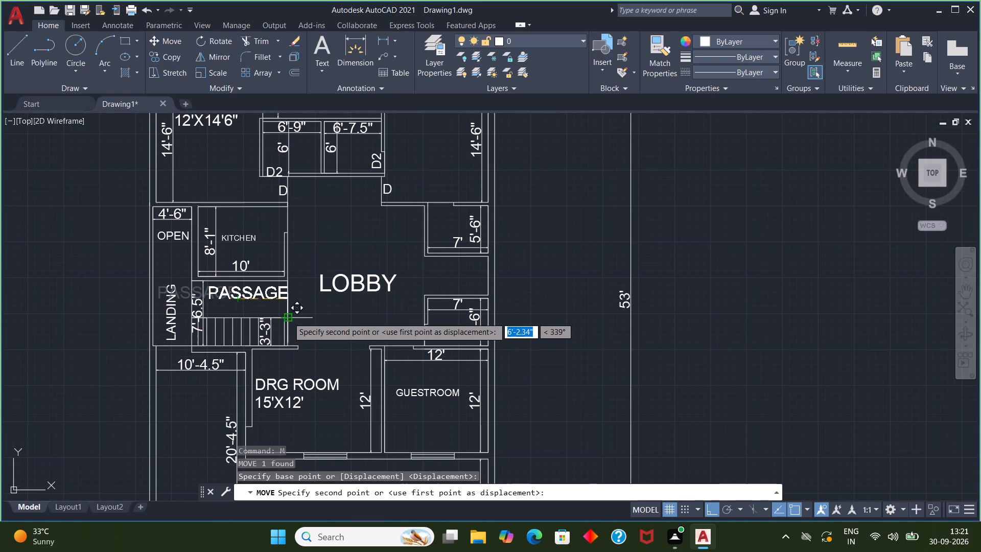
key(F8)
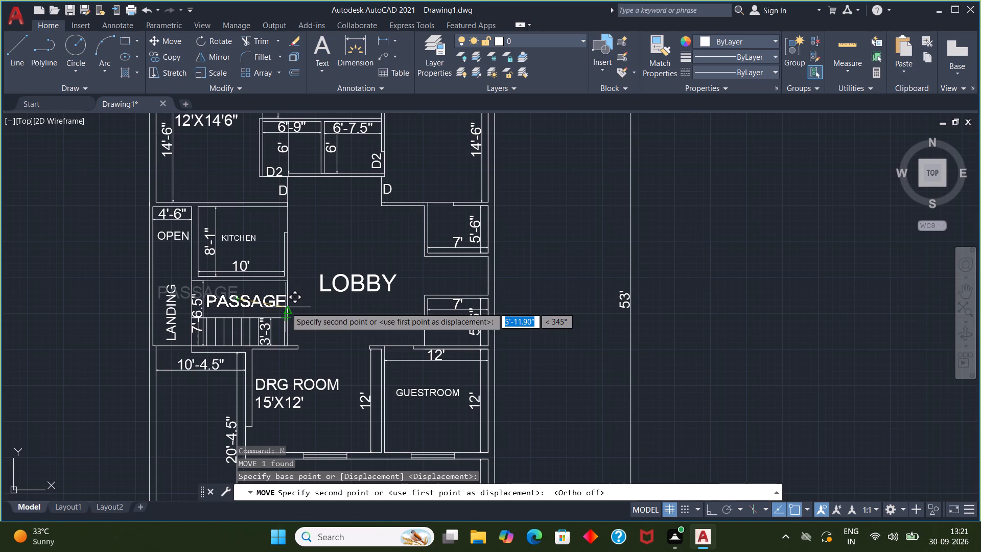
click(286, 307)
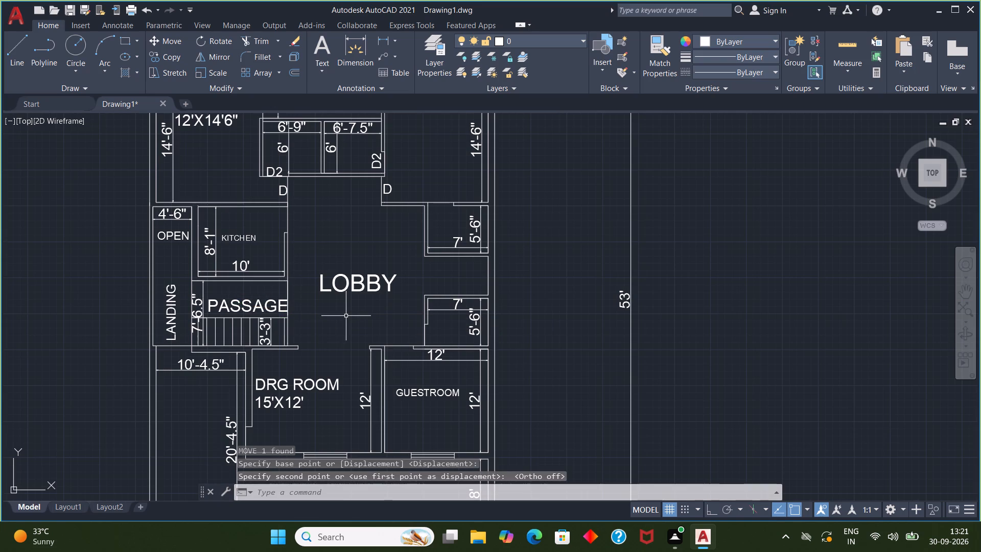
Scale down the PASSAGE label so it fits inside the passage, slightly smaller than the KITCHEN label.
click(272, 308)
key(s)
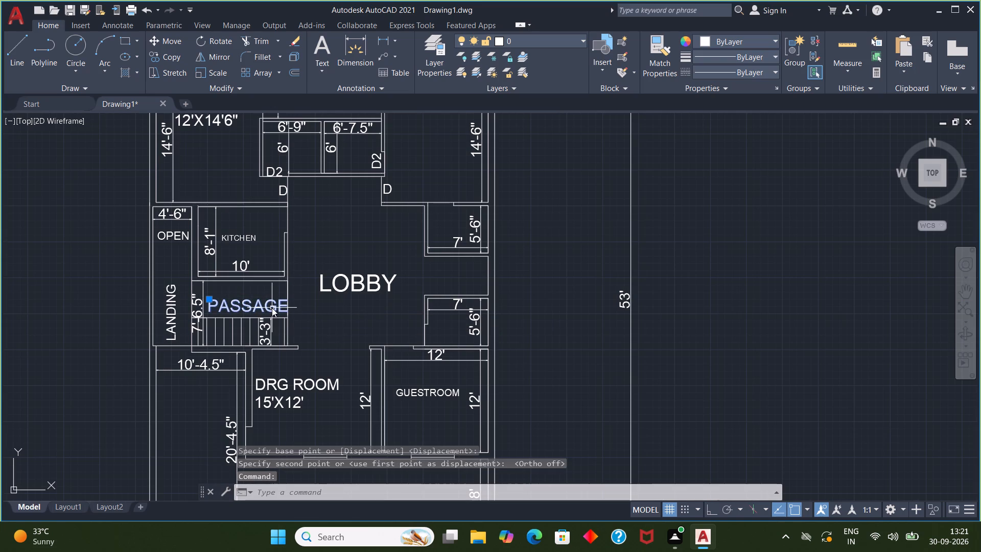
click(295, 359)
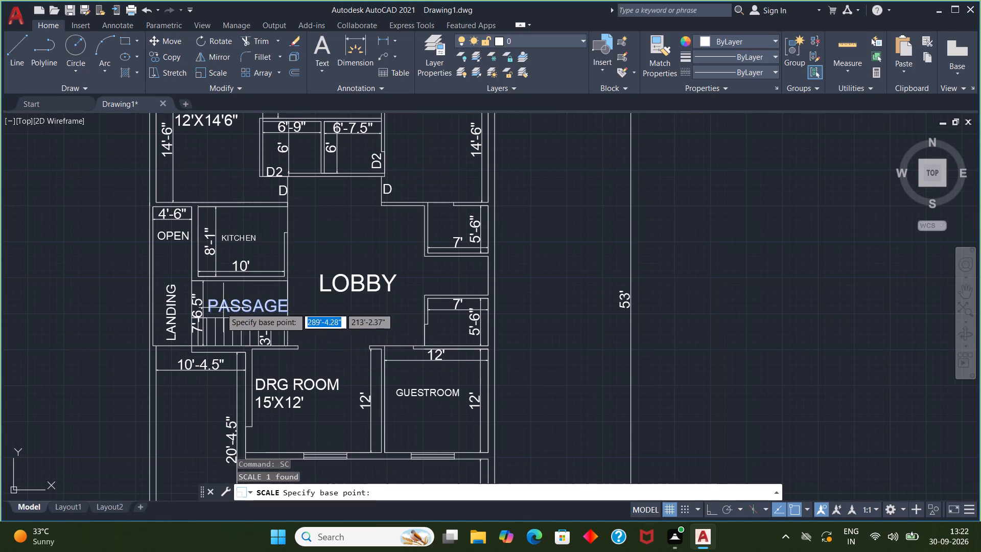
click(212, 312)
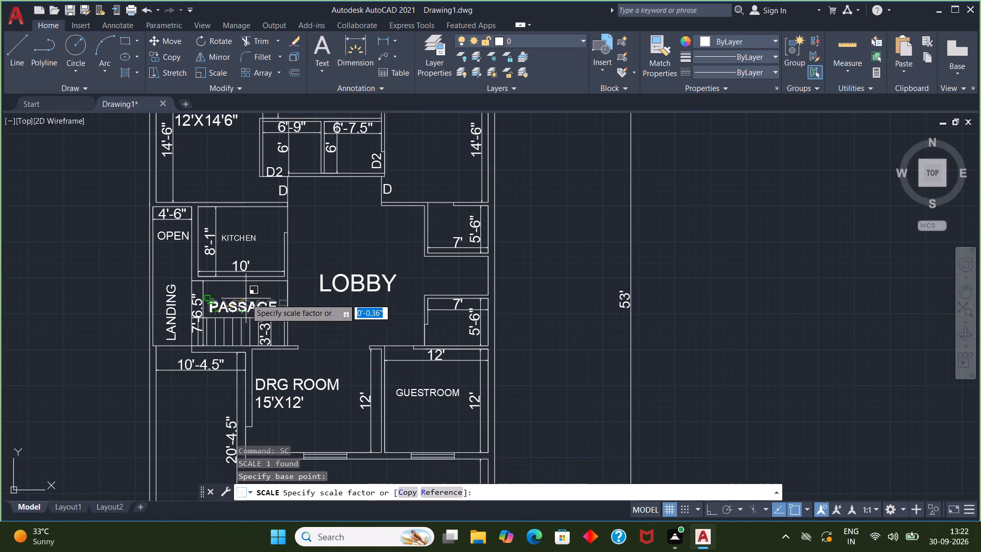
click(244, 297)
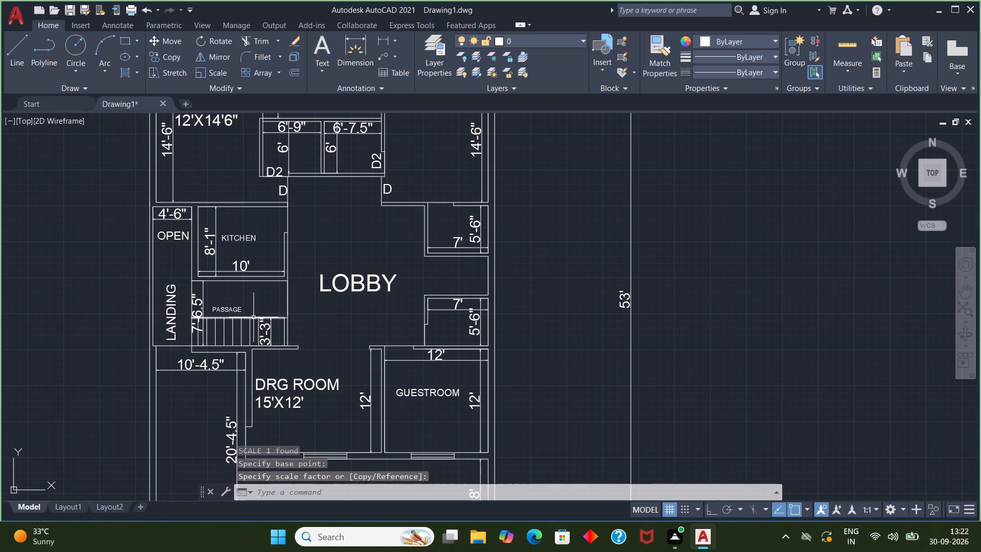
key(Escape)
Move the PASSAGE label about 1'-10" northeast to the middle of the passage.
click(234, 309)
key(m)
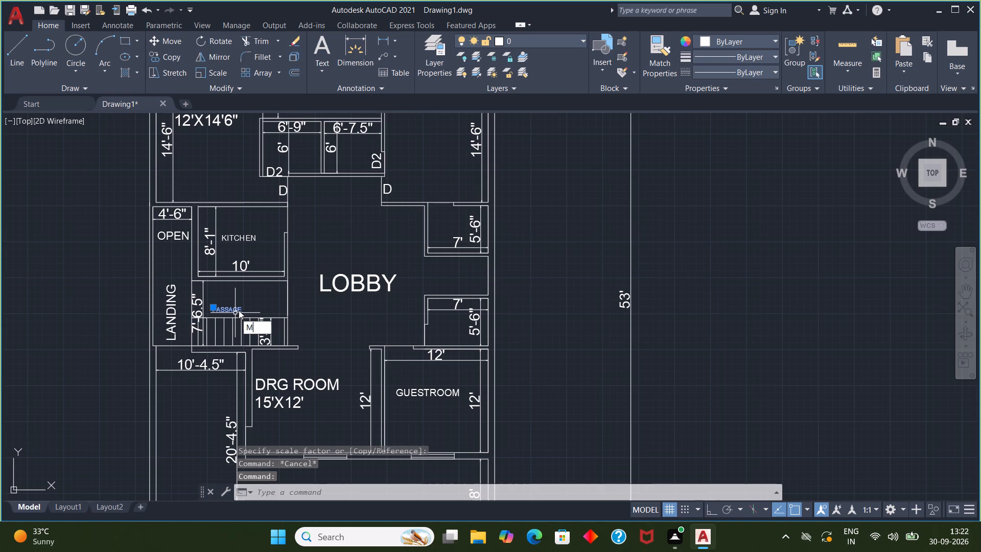
click(273, 346)
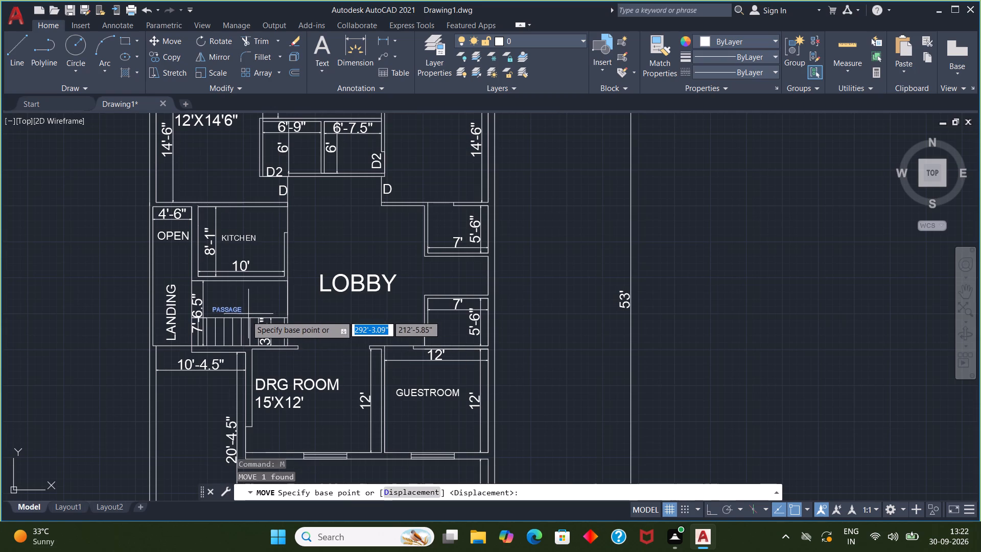
click(241, 313)
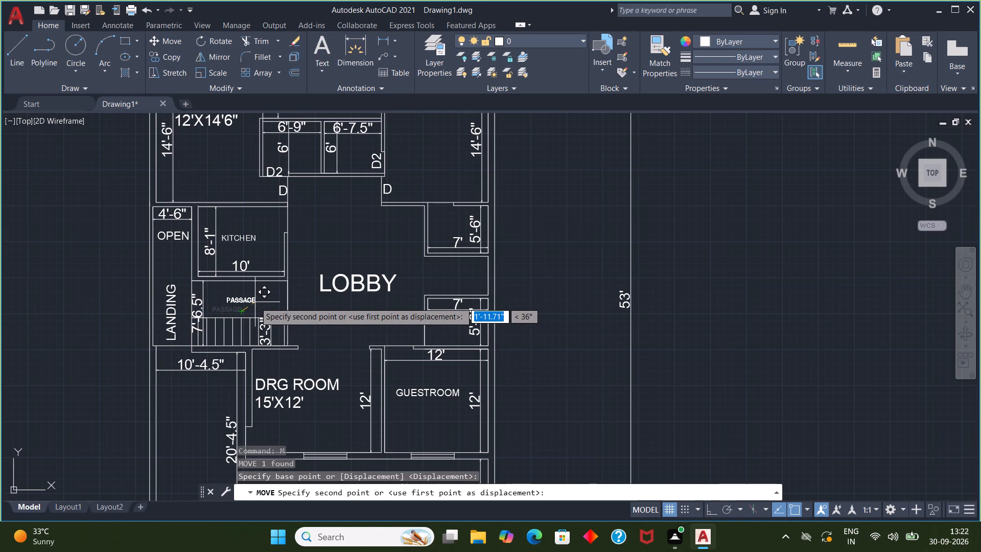
scroll(255, 302, up, 1)
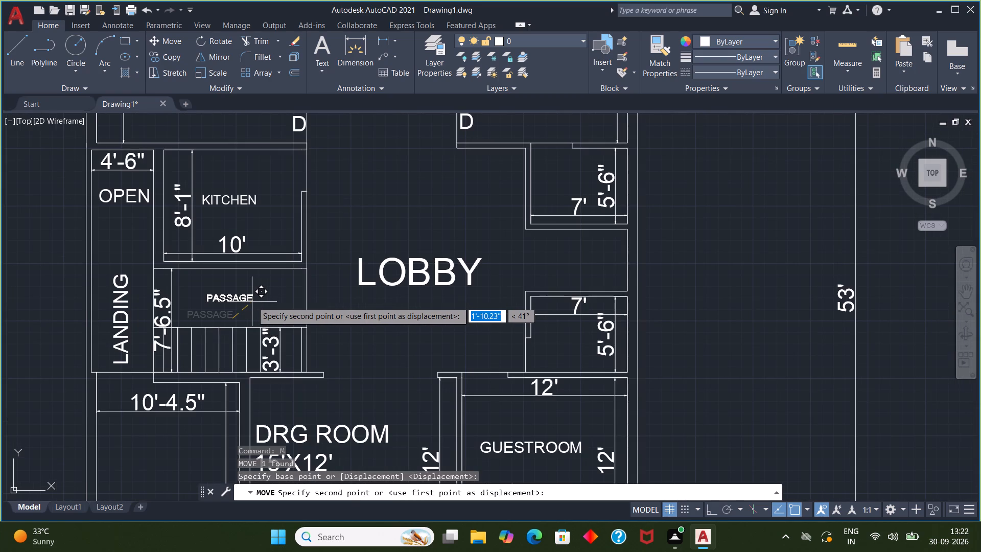
click(252, 301)
key(Escape)
Delete the vertical 6' dimension in the 6'-9" wide room beside the northwest BEDROOM.
scroll(274, 303, down, 1)
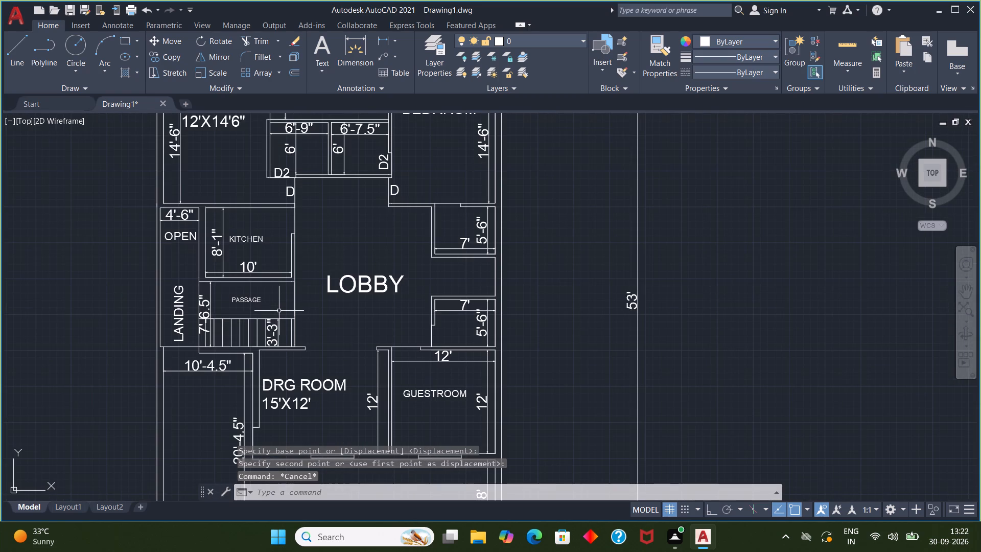
scroll(282, 320, down, 1)
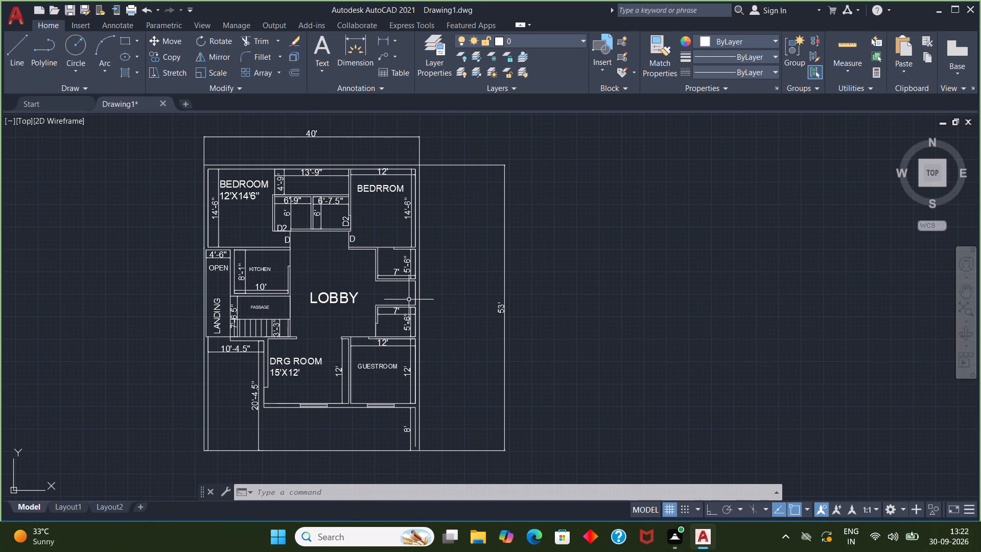
middle_drag(433, 287, 429, 313)
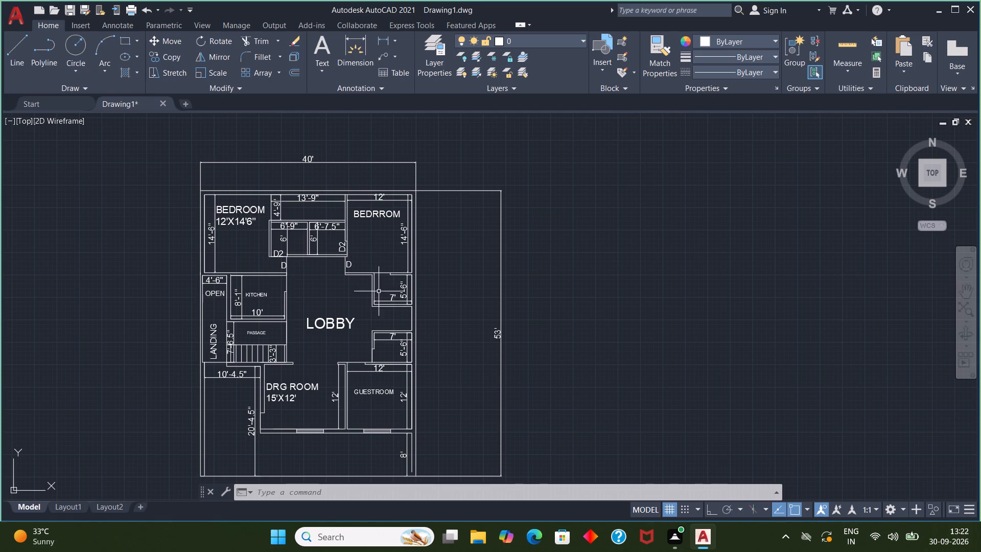
scroll(336, 251, up, 1)
middle_drag(335, 248, 345, 275)
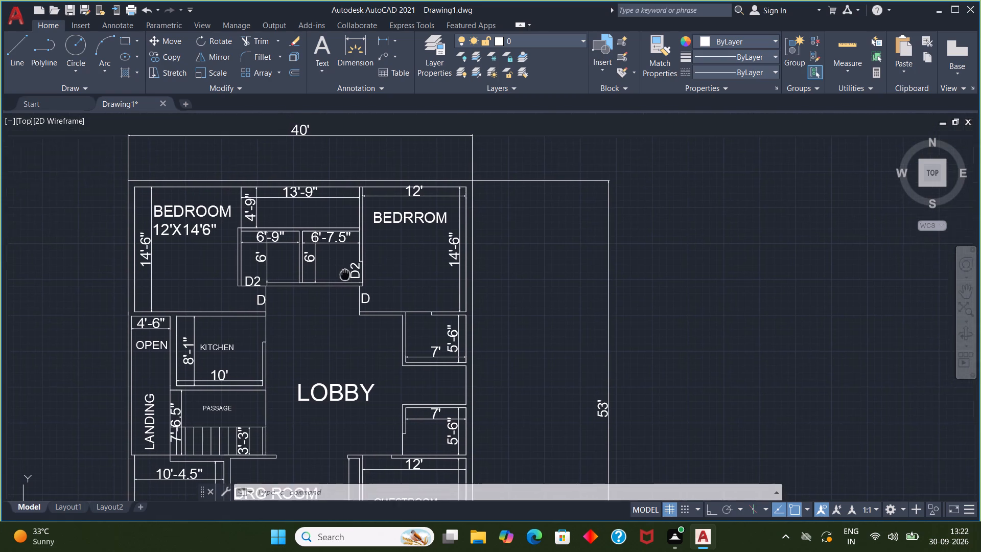
middle_drag(345, 275, 346, 282)
scroll(293, 269, up, 2)
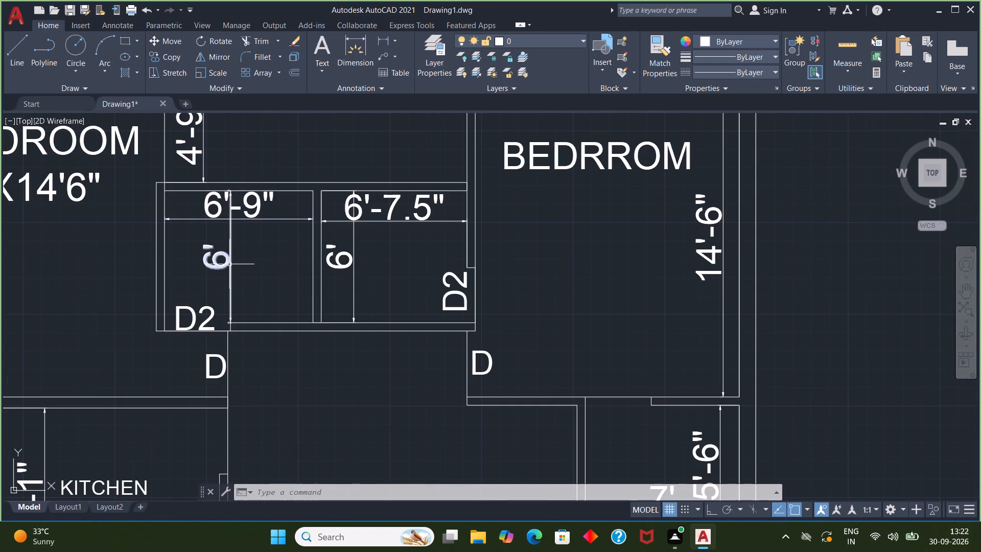
click(227, 264)
key(Delete)
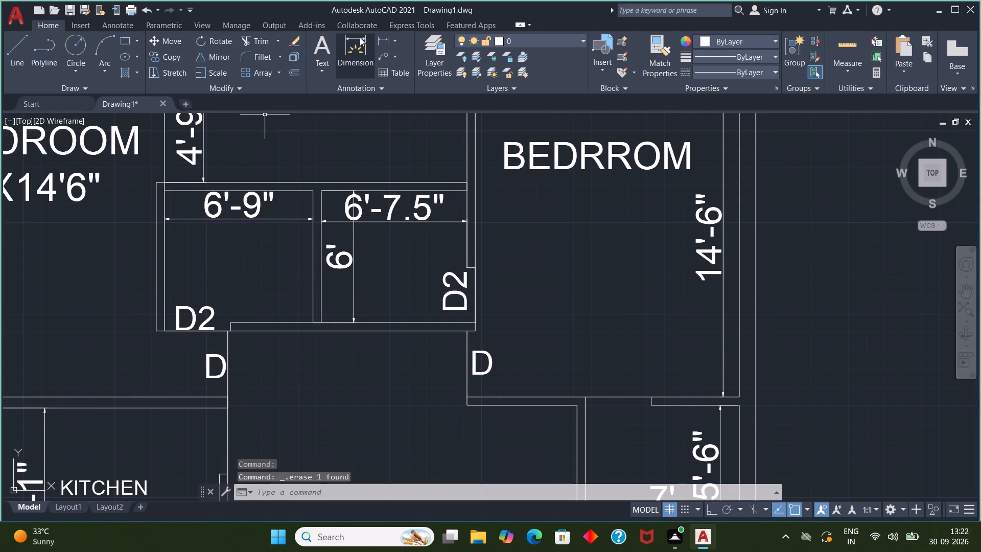
Add a vertical linear dimension along the east wall of the 6'-9" wide room, just inside the wall.
click(386, 34)
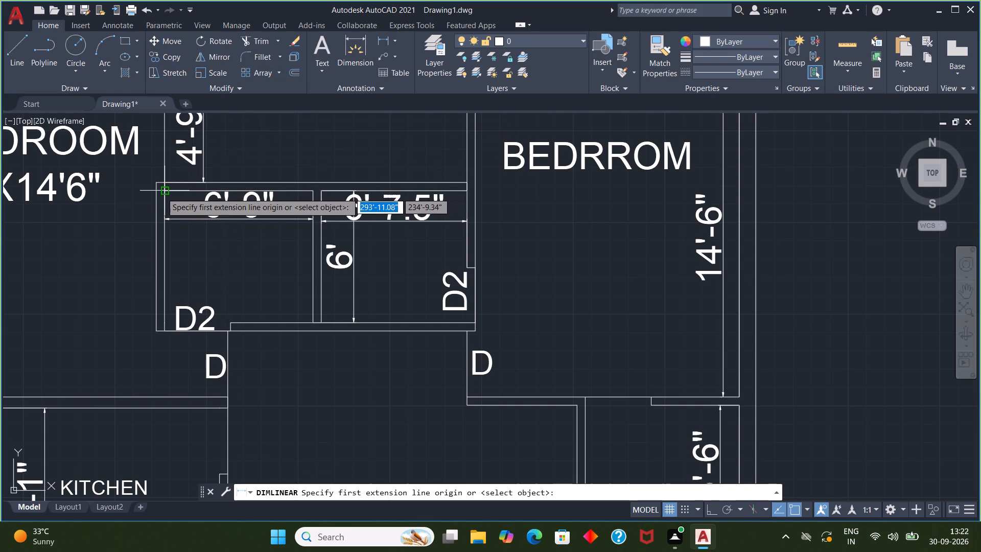
click(311, 192)
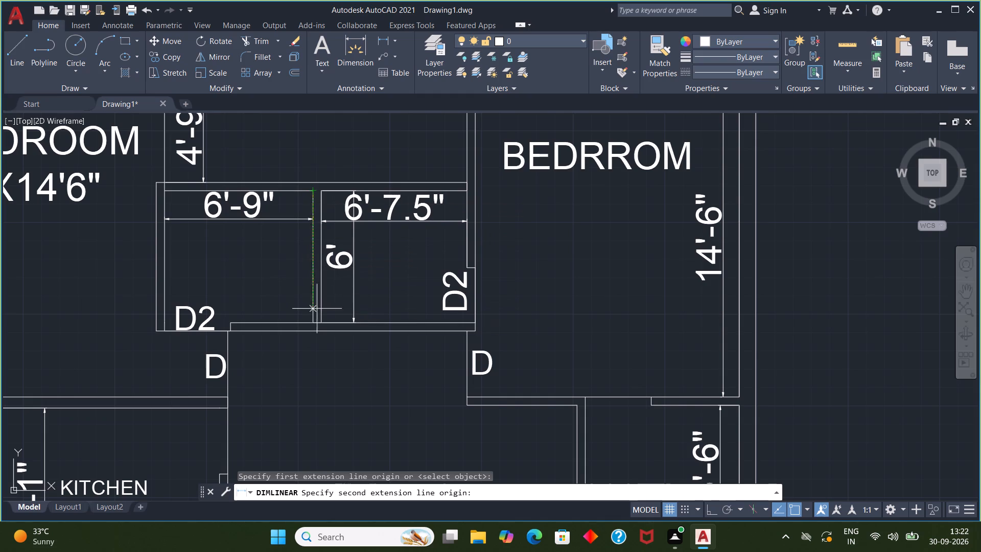
click(311, 321)
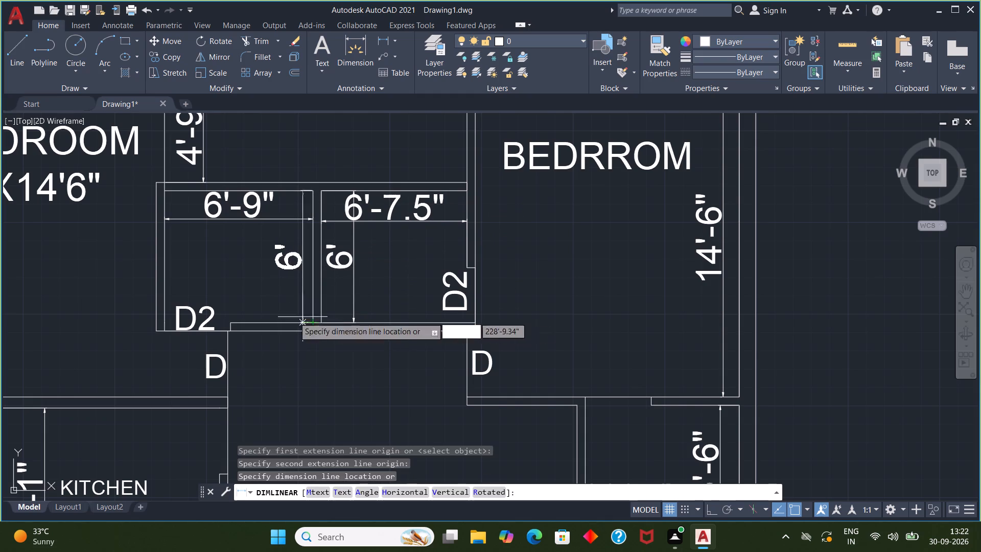
click(305, 312)
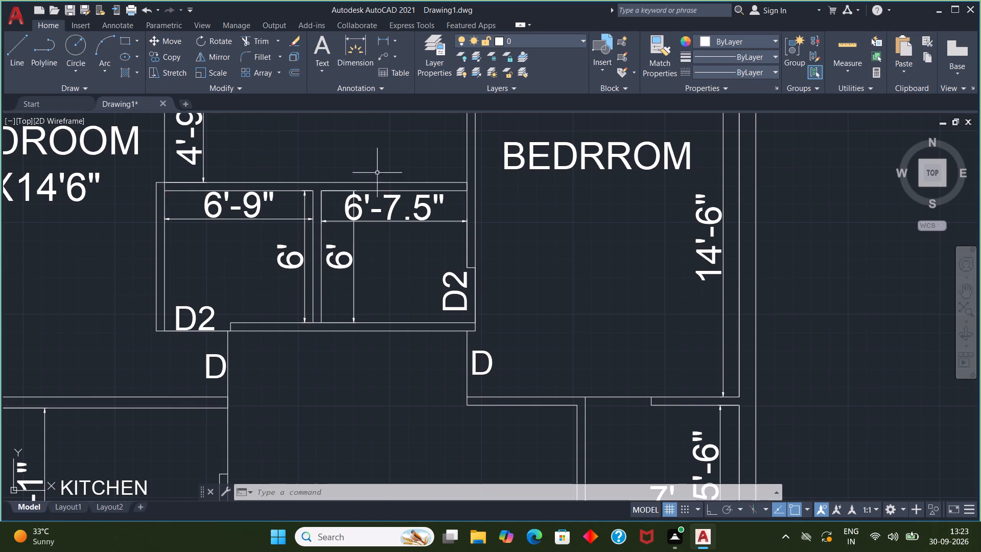
Add a multiline text label TOILET inside the 6'-9" wide room, below its width dimension.
click(316, 61)
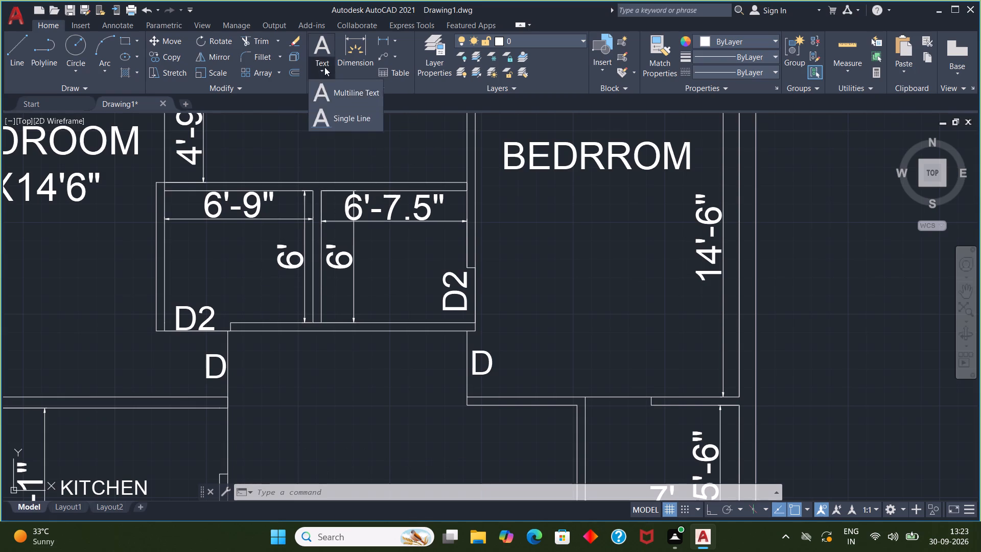
click(323, 51)
click(193, 244)
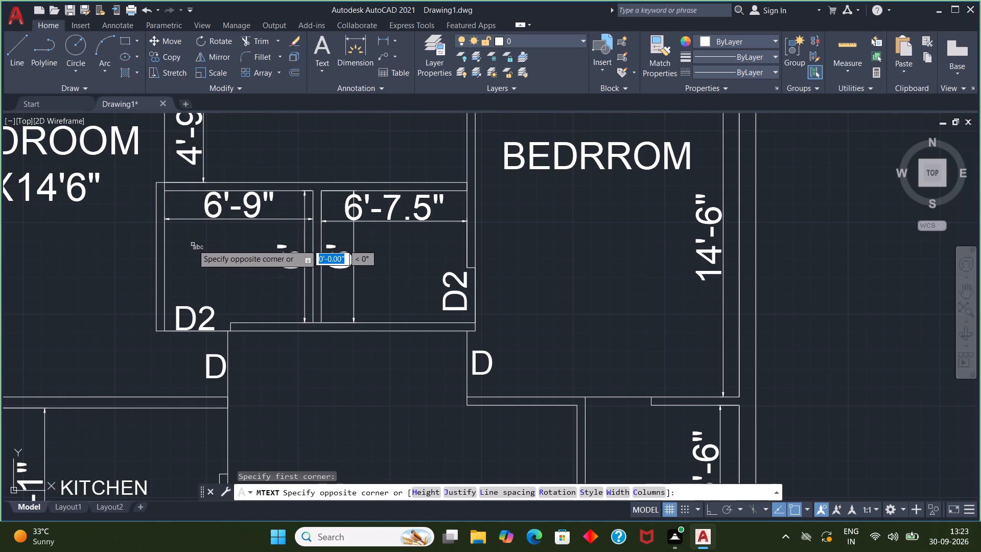
click(193, 244)
click(199, 246)
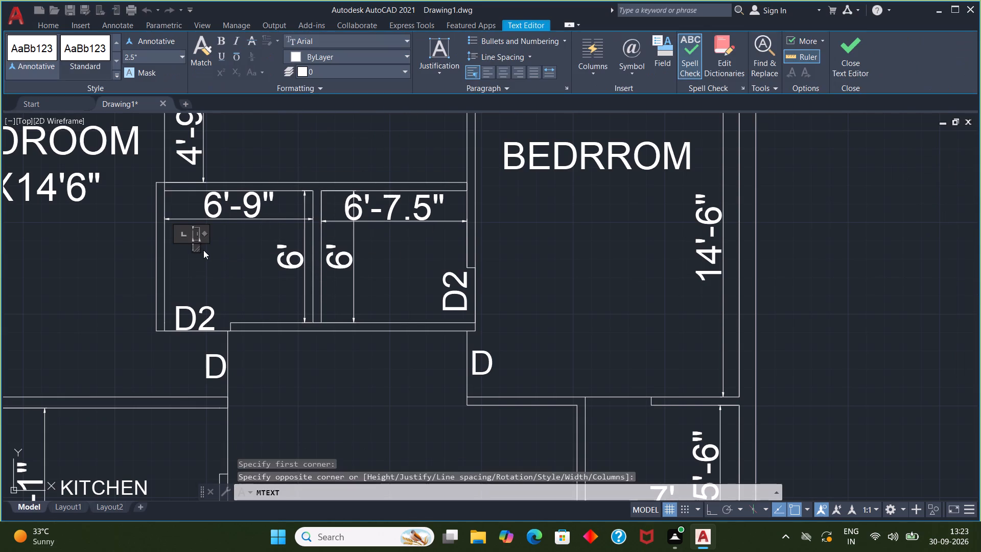
text(TP)
key(BackSpace)
text(OILET)
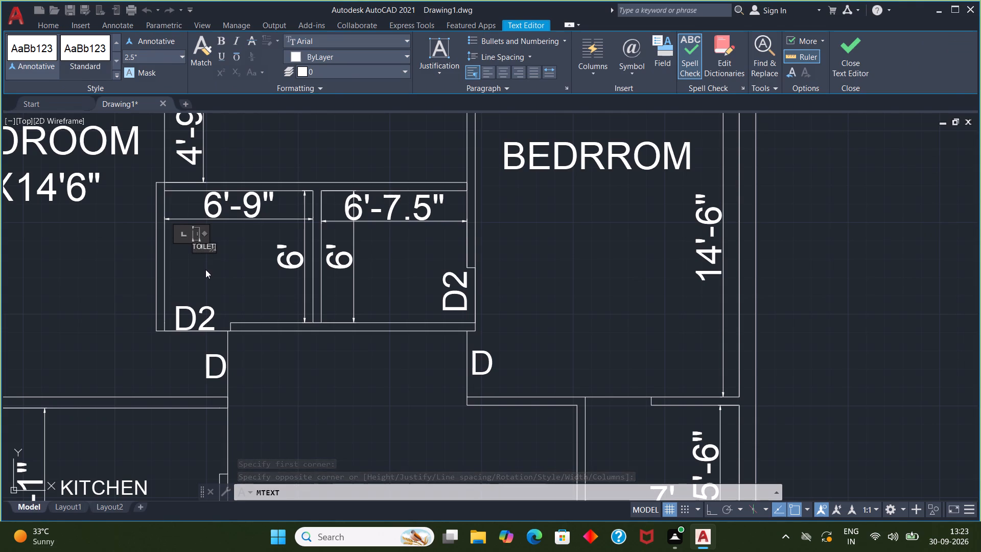
click(221, 257)
Scale up the TOILET label to about 4' wide, fitting between the room's west wall and its vertical dimension.
click(206, 246)
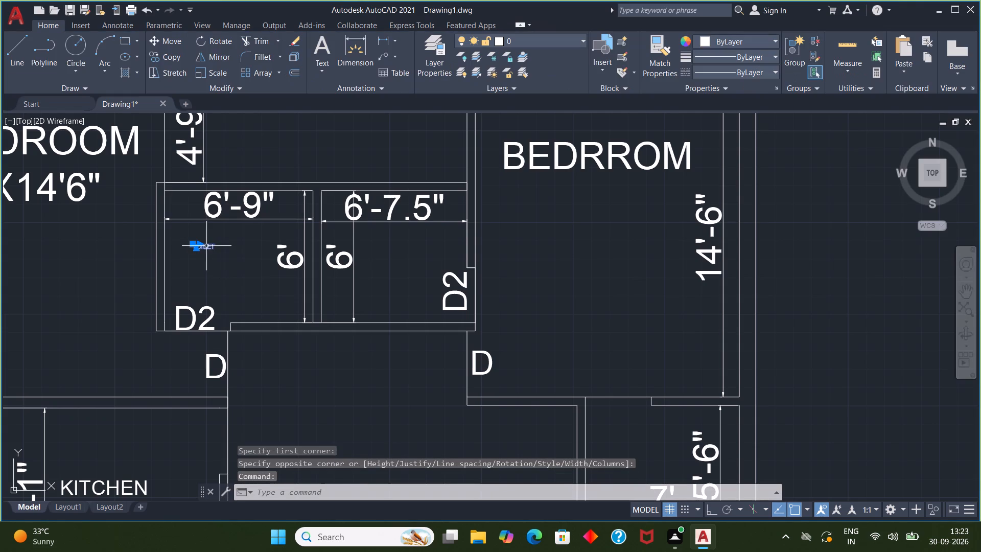
key(s)
click(242, 294)
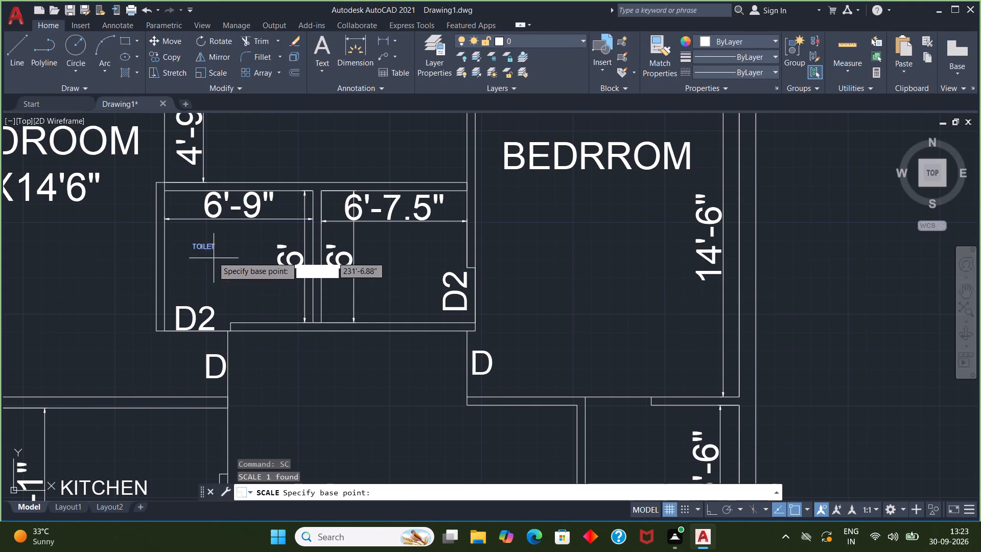
click(211, 254)
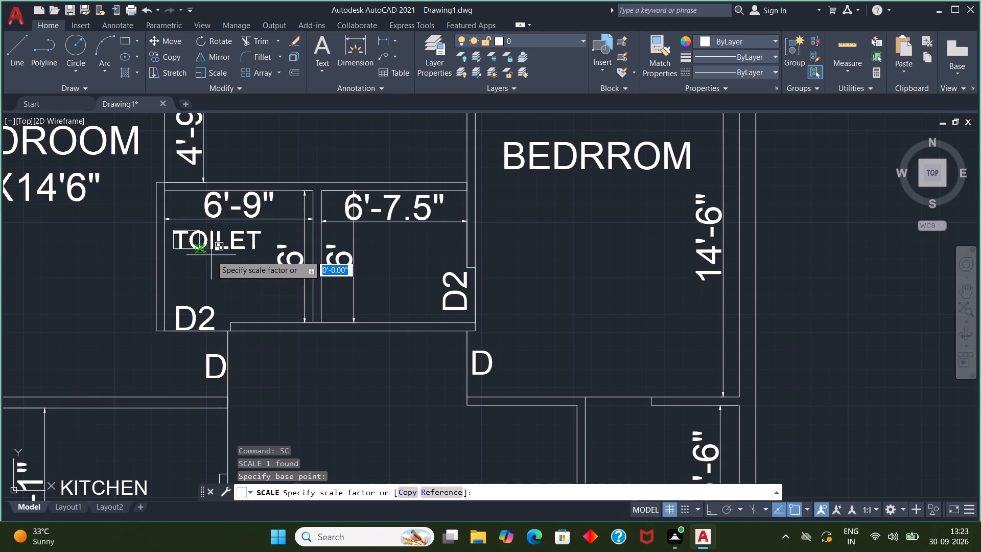
click(210, 254)
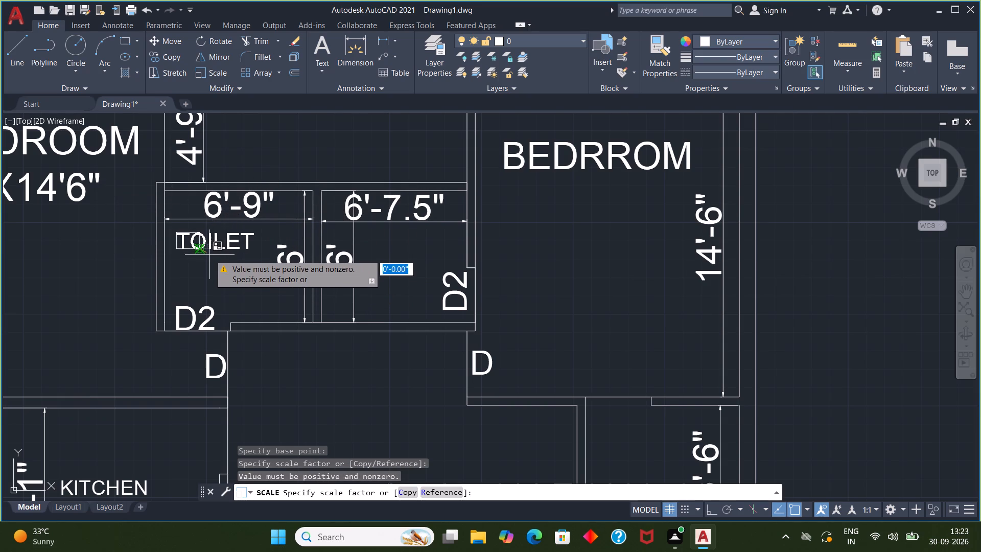
click(209, 255)
click(211, 252)
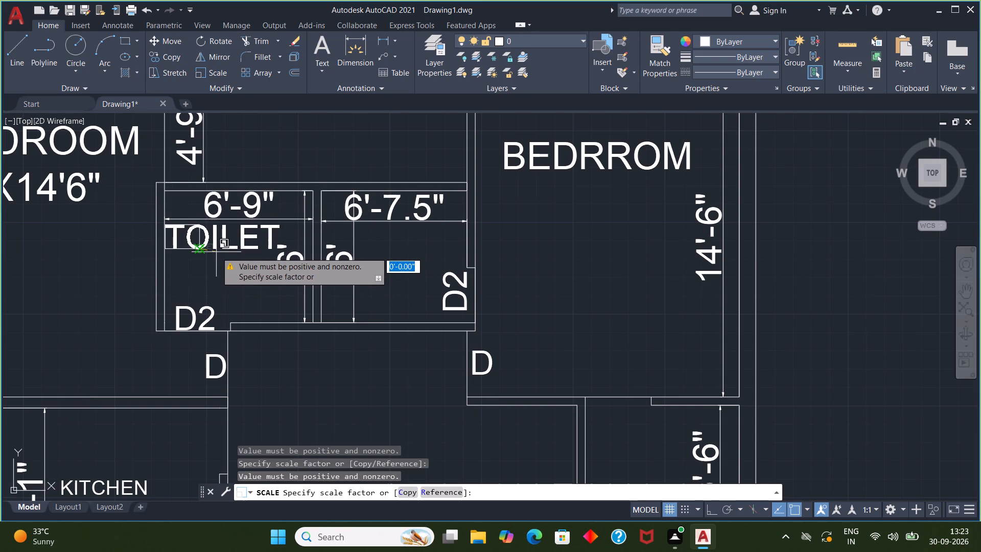
click(216, 251)
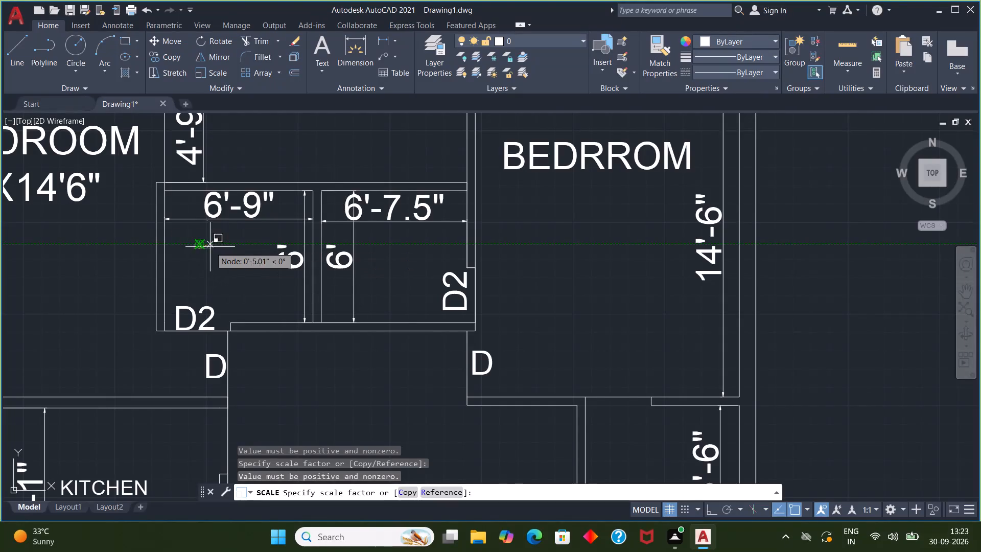
click(212, 247)
Copy the TOILET label about 8'-7" east into the adjoining 6'-7.5" wide room.
scroll(247, 250, down, 1)
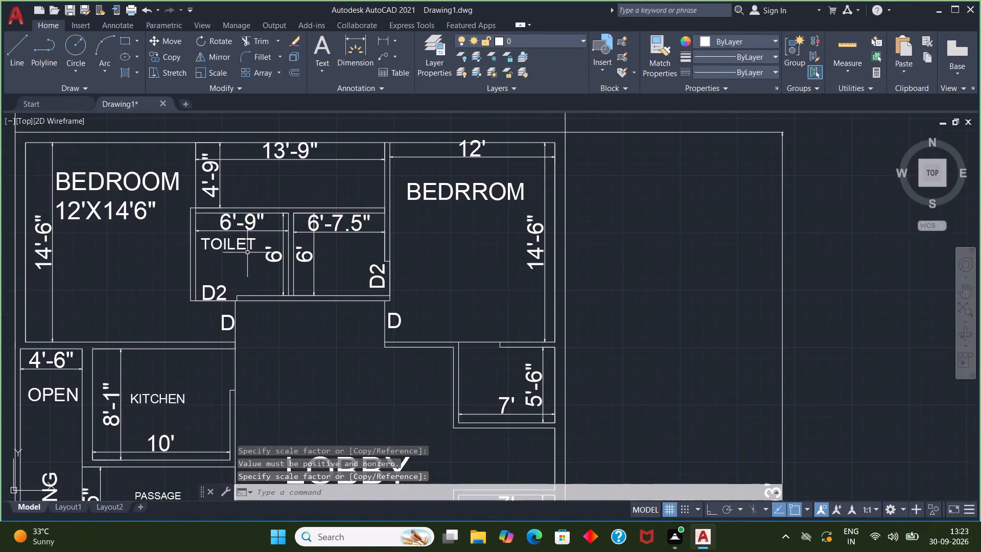
middle_drag(263, 280, 180, 290)
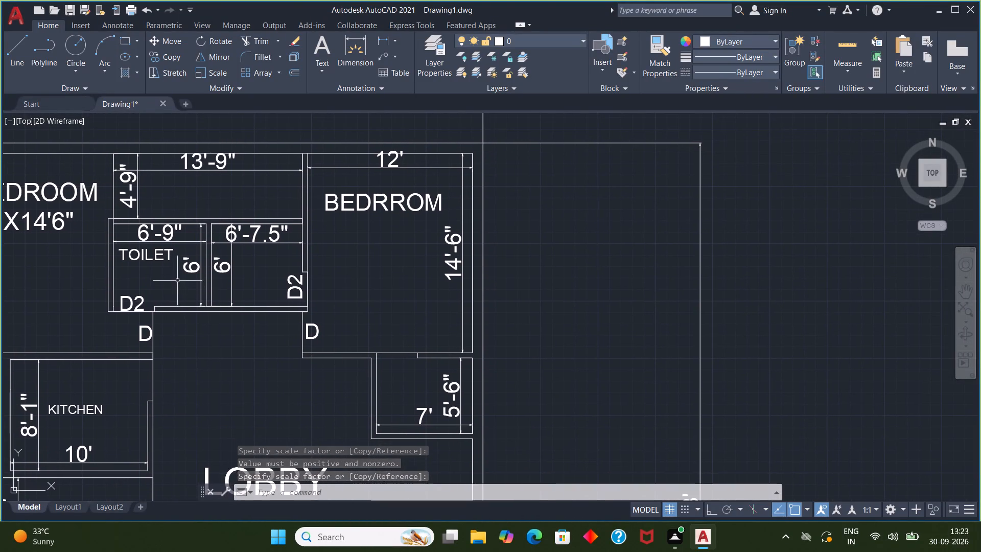
click(157, 255)
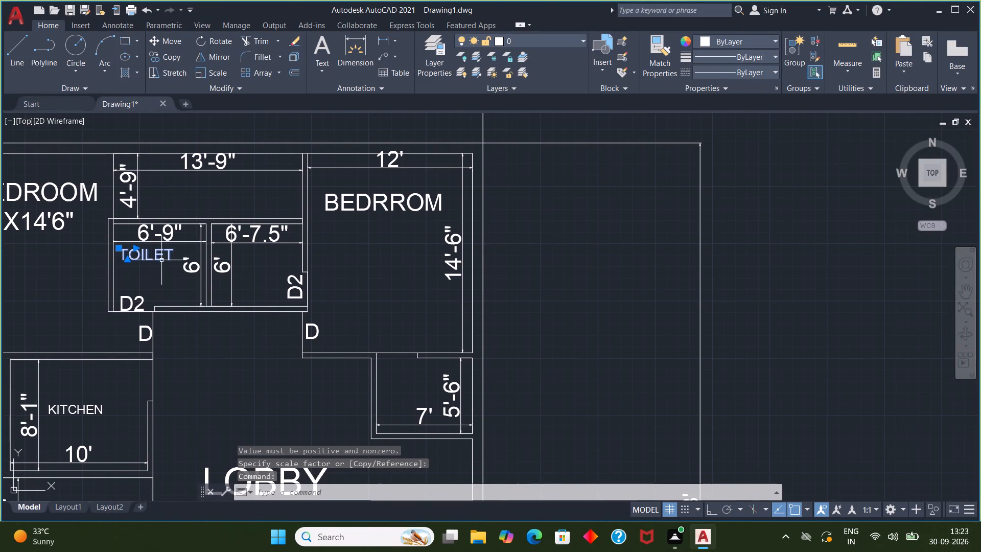
key(c)
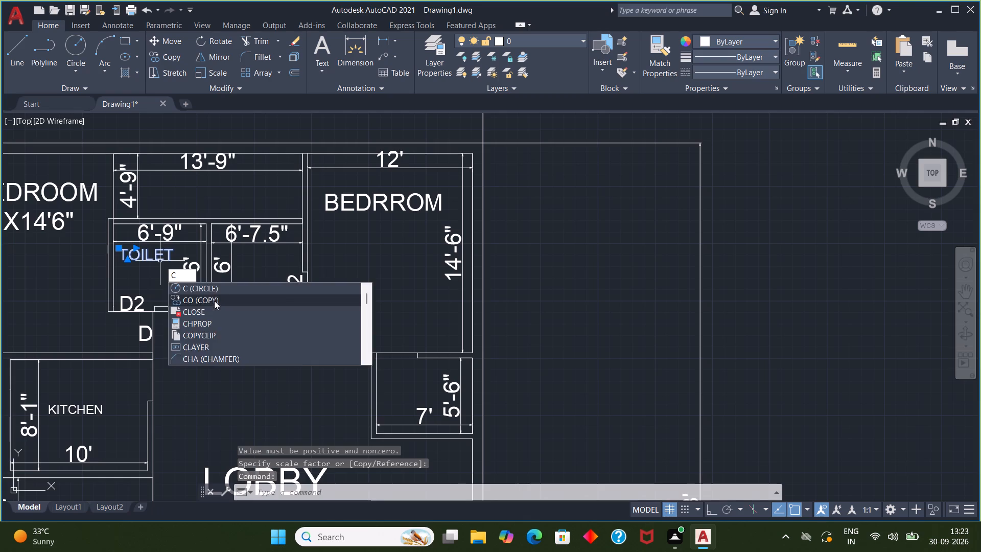
click(214, 301)
click(165, 259)
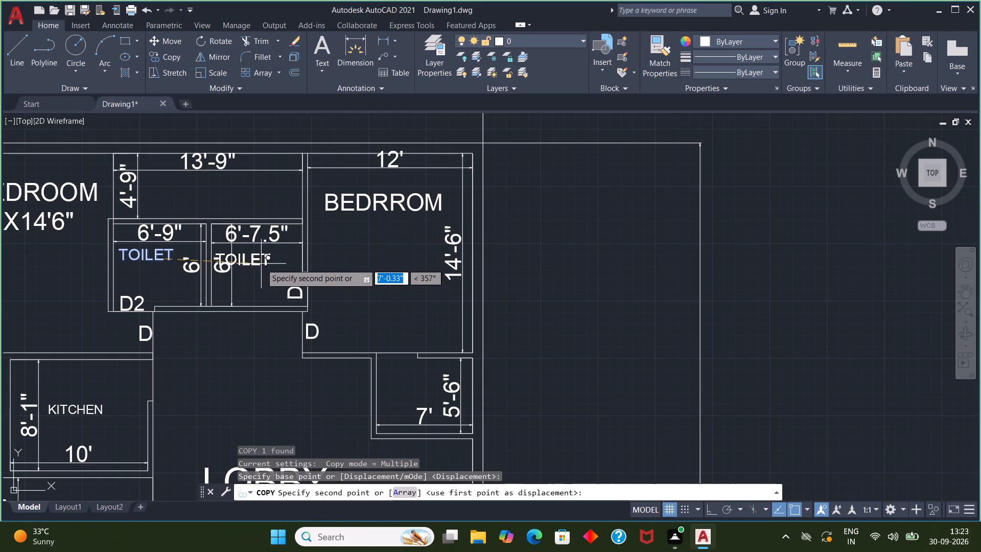
scroll(264, 264, down, 1)
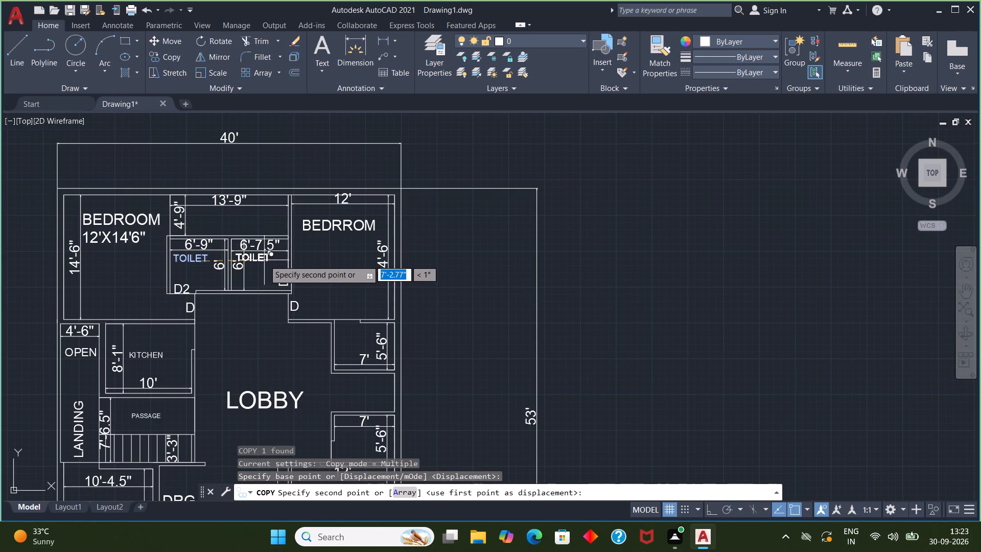
scroll(264, 260, up, 2)
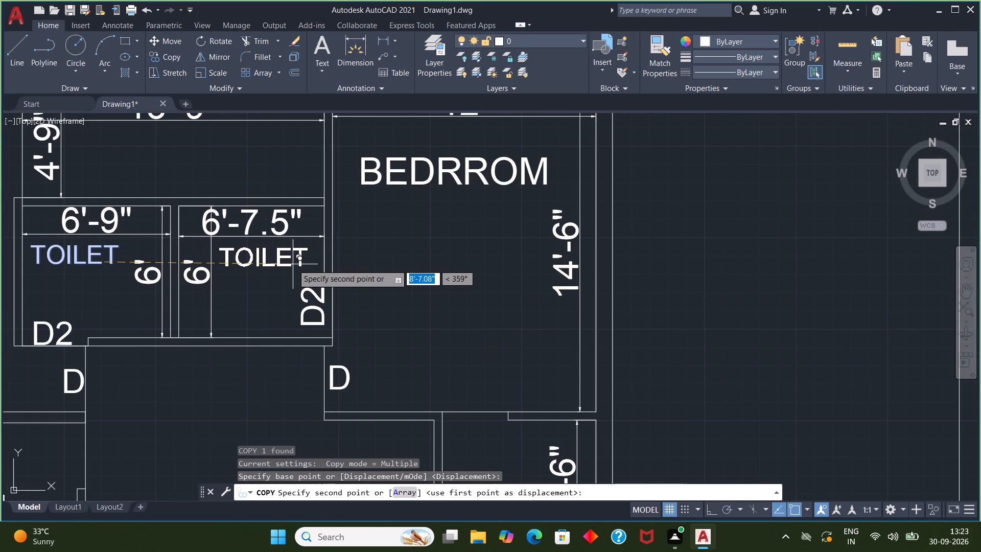
click(293, 264)
key(Escape)
Review the floor plan's room labels, dimensions, doors and windows from the north bedrooms down to the south boundary.
scroll(321, 268, down, 1)
middle_drag(391, 291, 389, 283)
scroll(390, 291, down, 2)
middle_drag(397, 294, 400, 250)
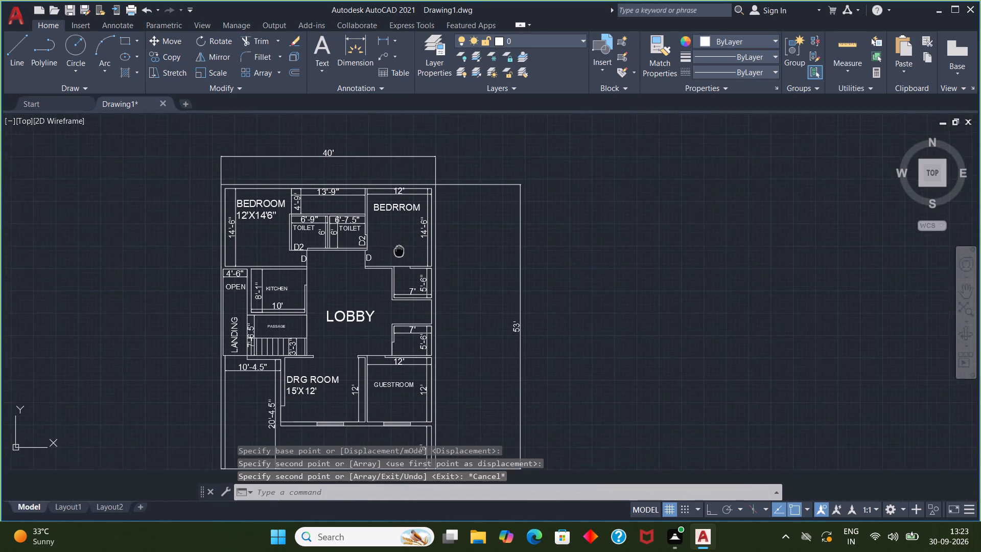
middle_drag(400, 250, 405, 241)
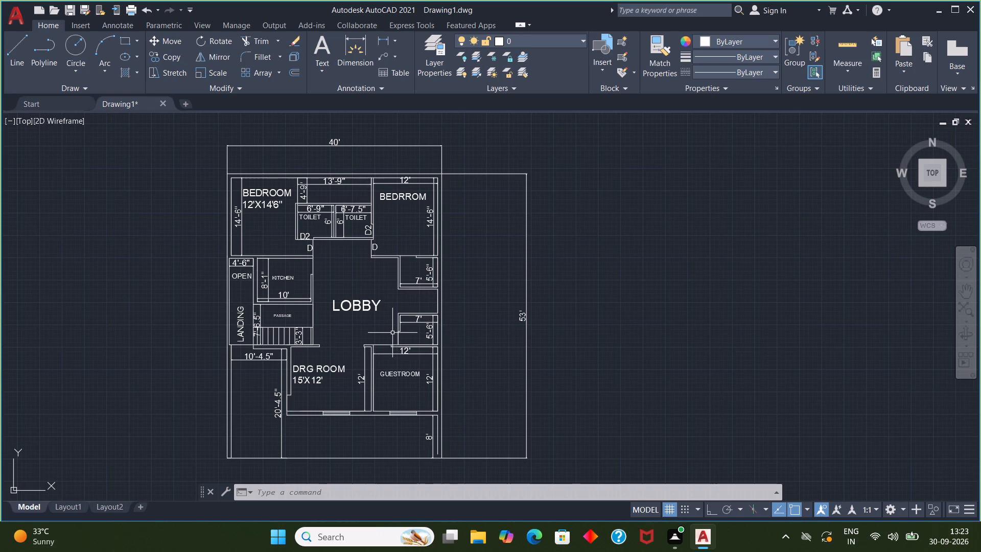
scroll(401, 355, down, 1)
middle_drag(401, 357, 362, 307)
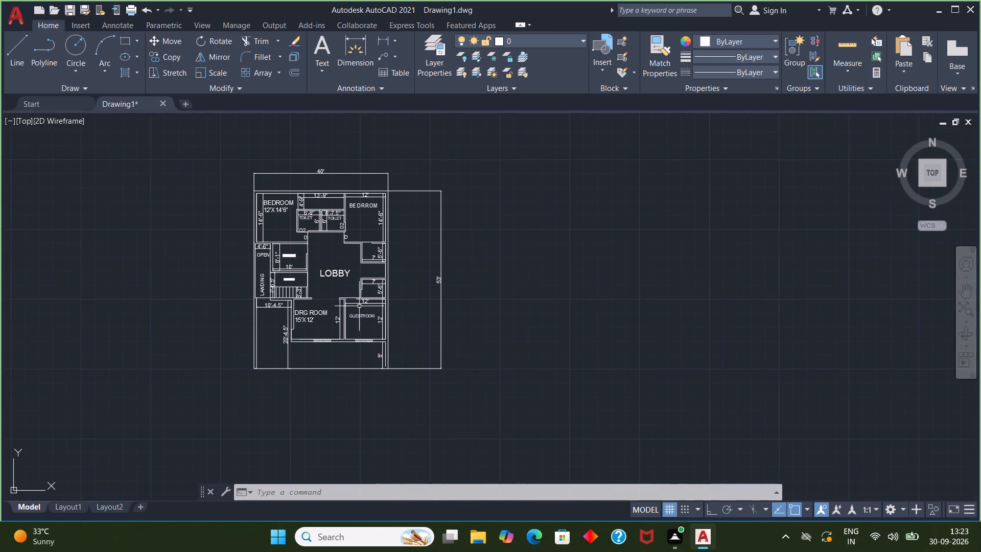
scroll(322, 284, up, 1)
middle_drag(322, 283, 367, 315)
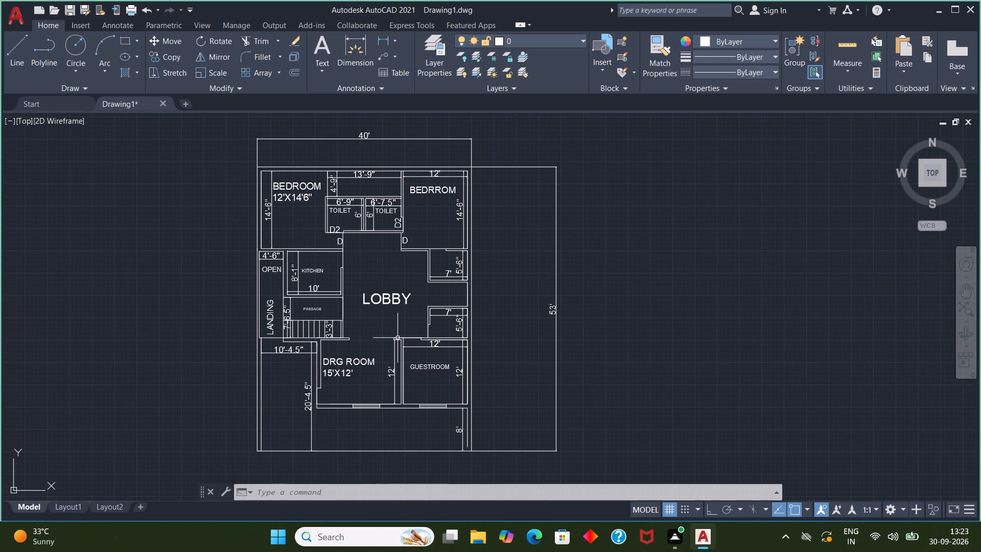
middle_drag(377, 328, 396, 302)
scroll(392, 300, up, 1)
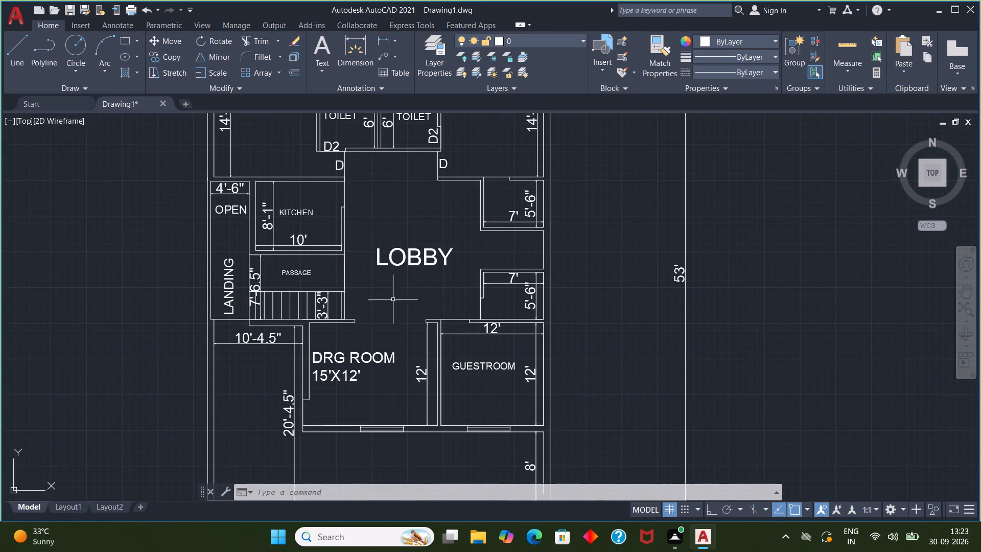
middle_drag(403, 320, 366, 396)
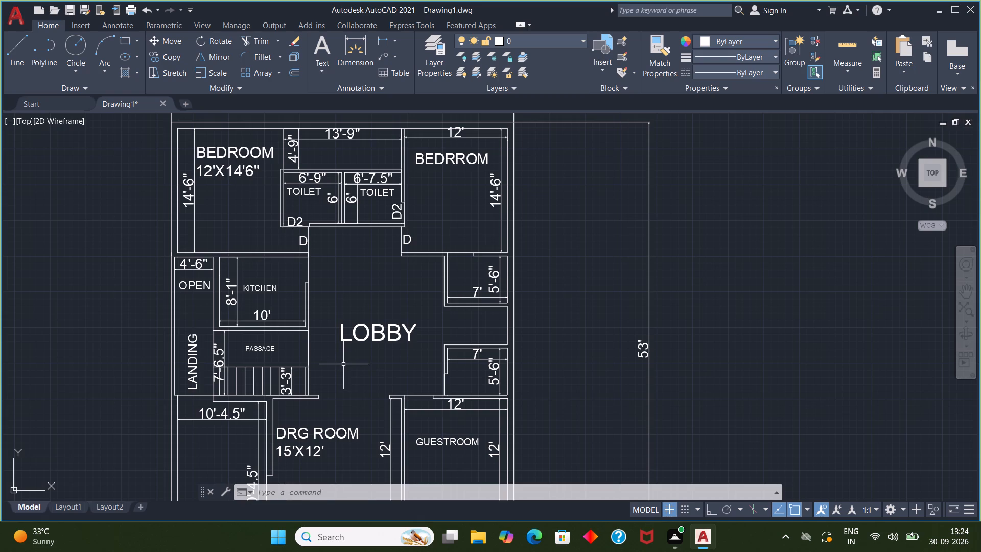
middle_drag(278, 279, 293, 335)
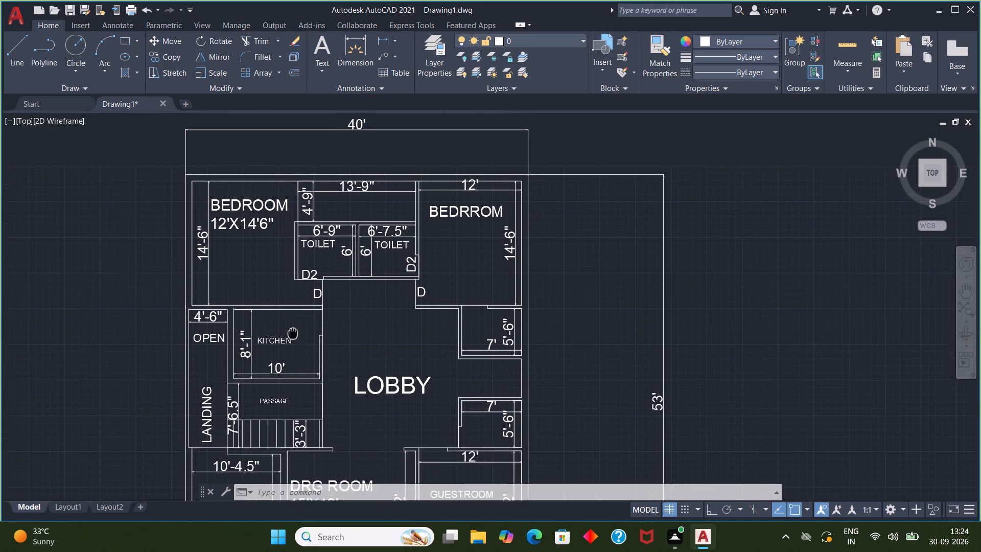
middle_drag(293, 335, 299, 318)
scroll(256, 313, up, 1)
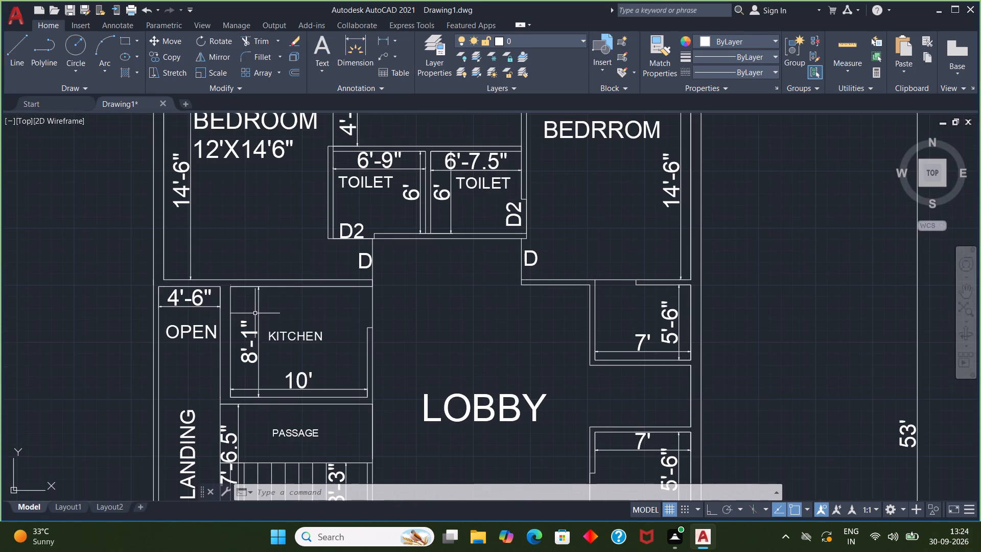
scroll(249, 304, up, 1)
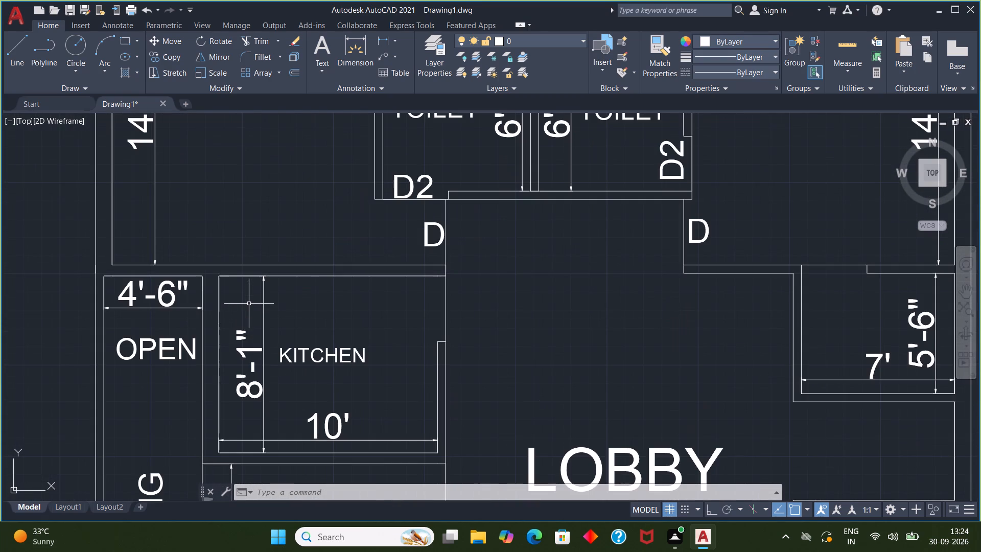
middle_drag(244, 257, 244, 256)
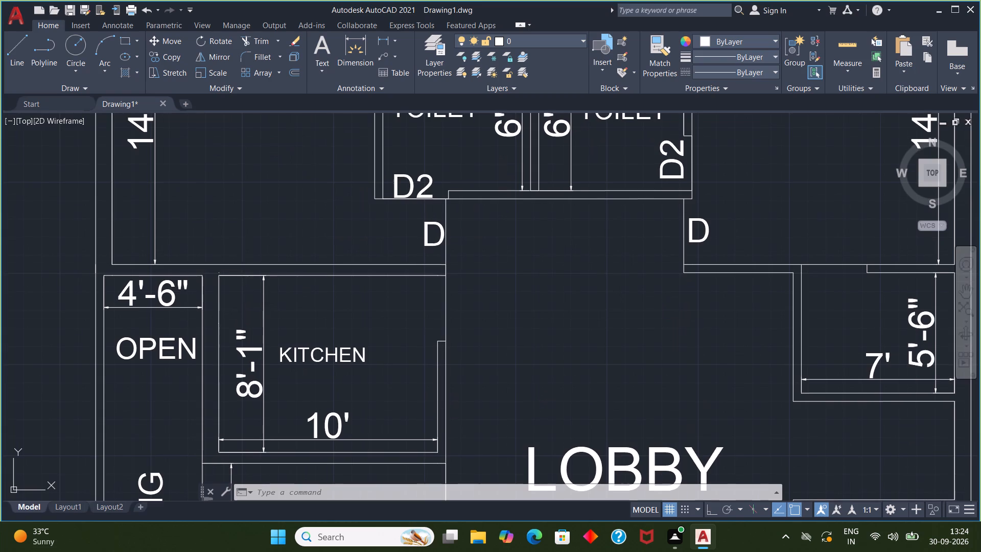
middle_drag(244, 256, 240, 251)
scroll(312, 325, down, 1)
middle_drag(310, 325, 303, 236)
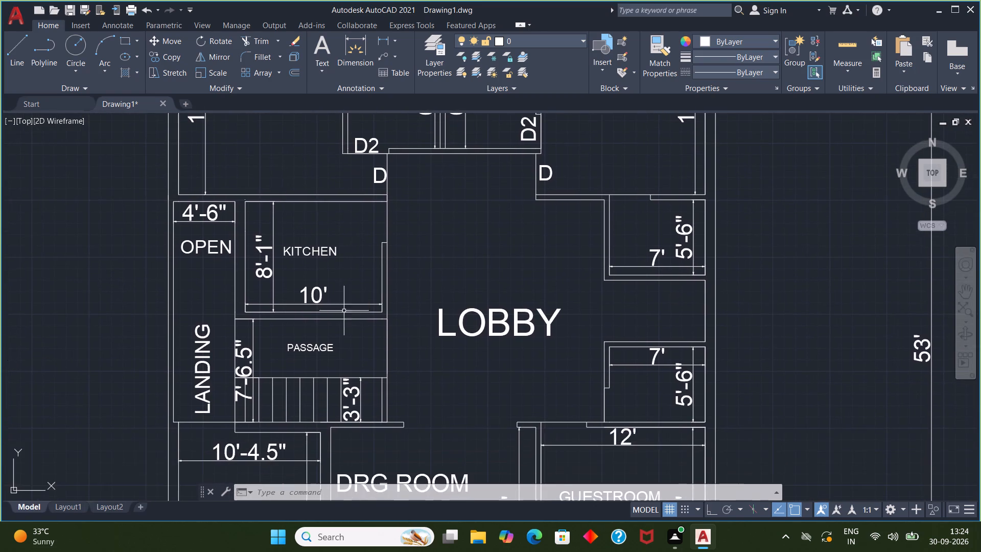
scroll(347, 351, down, 1)
middle_drag(346, 367, 327, 270)
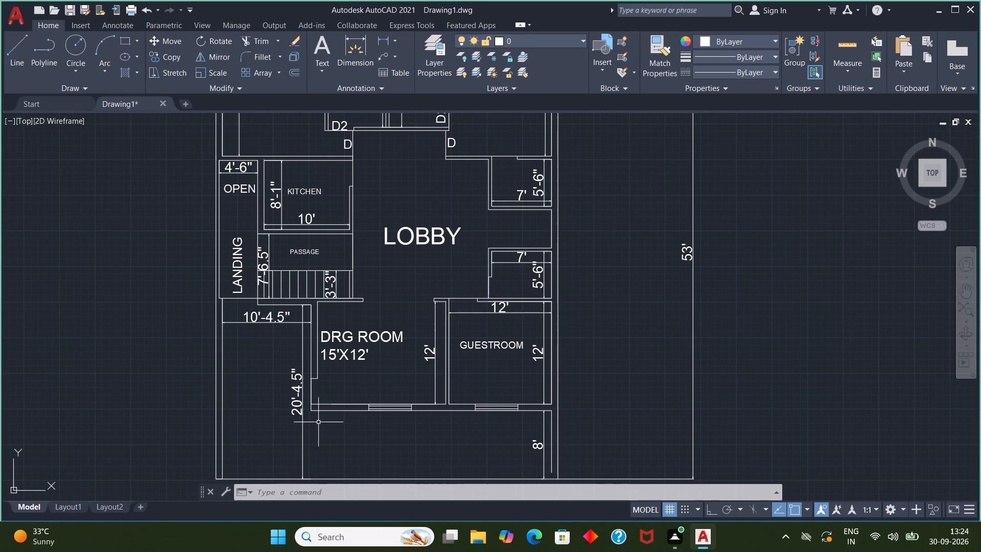
middle_drag(312, 424, 324, 314)
scroll(302, 419, down, 1)
scroll(450, 351, up, 1)
middle_drag(413, 355, 437, 365)
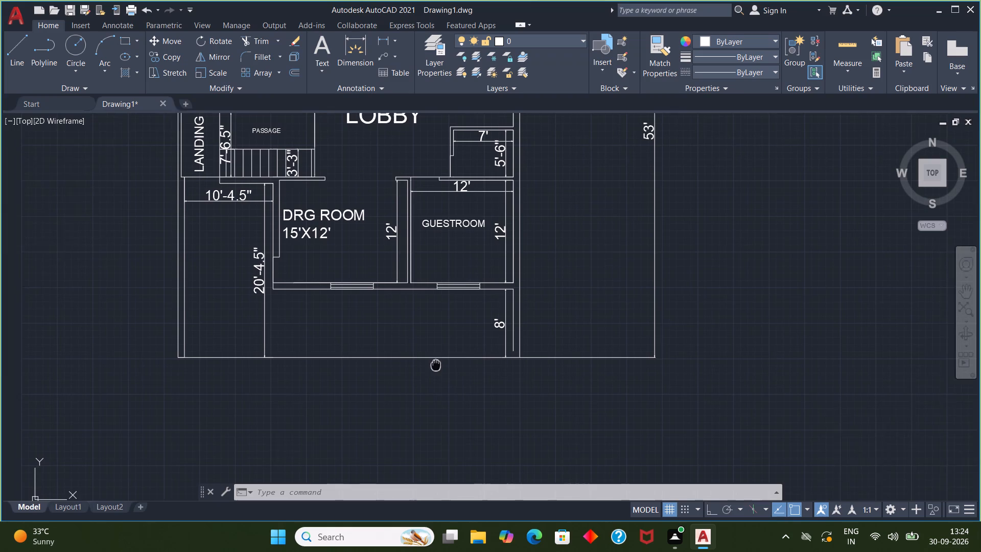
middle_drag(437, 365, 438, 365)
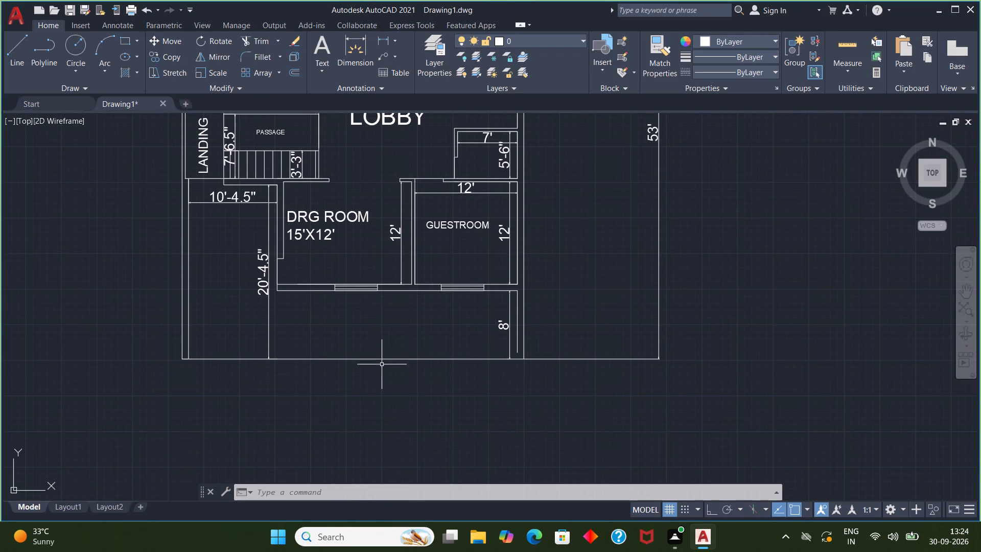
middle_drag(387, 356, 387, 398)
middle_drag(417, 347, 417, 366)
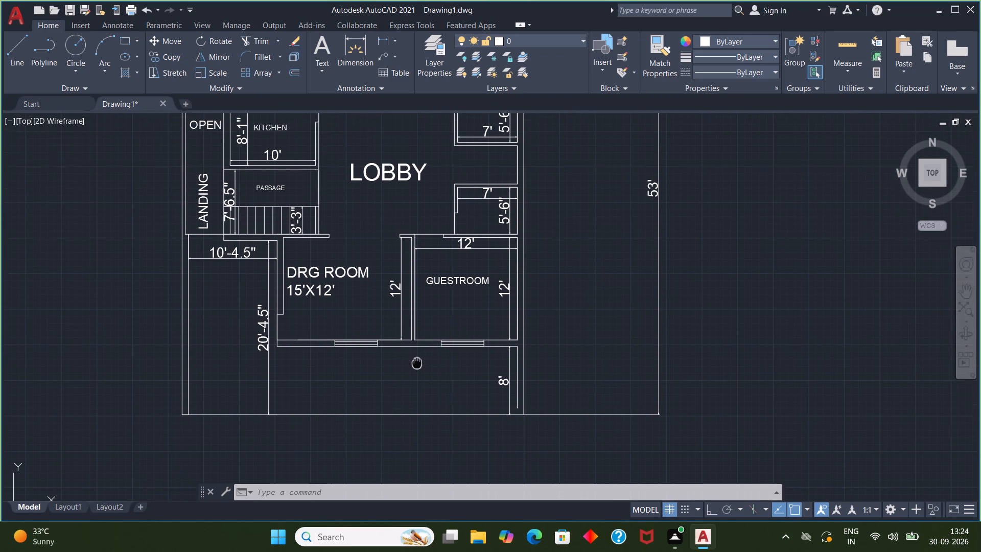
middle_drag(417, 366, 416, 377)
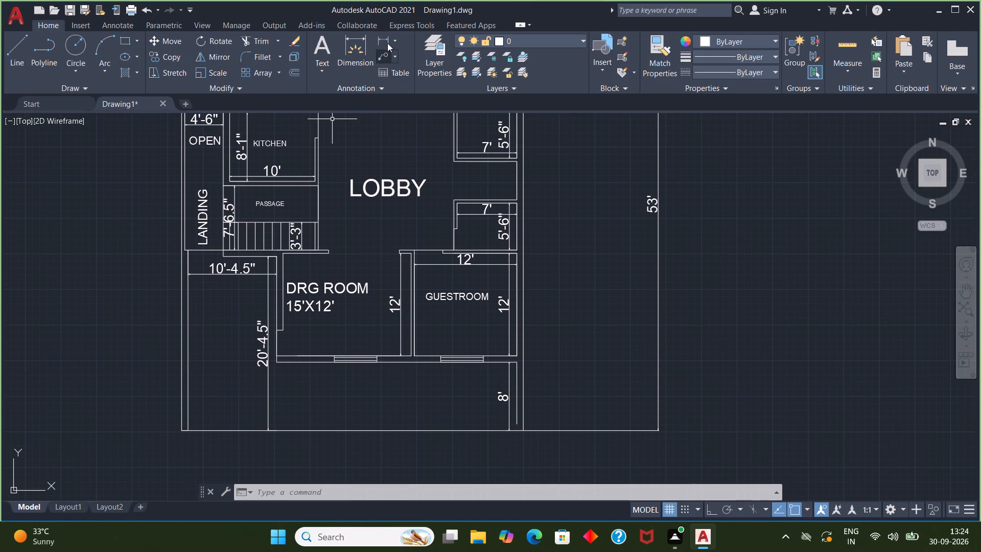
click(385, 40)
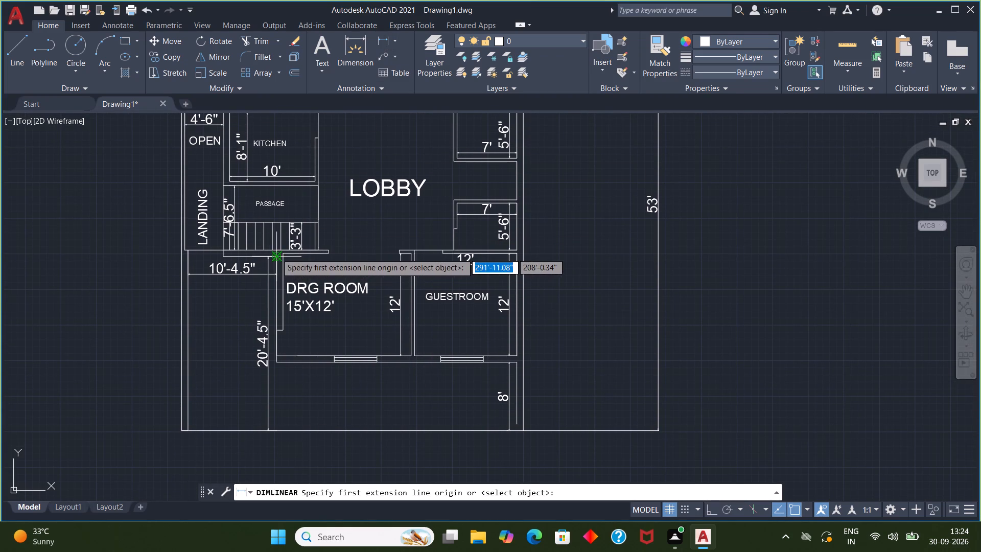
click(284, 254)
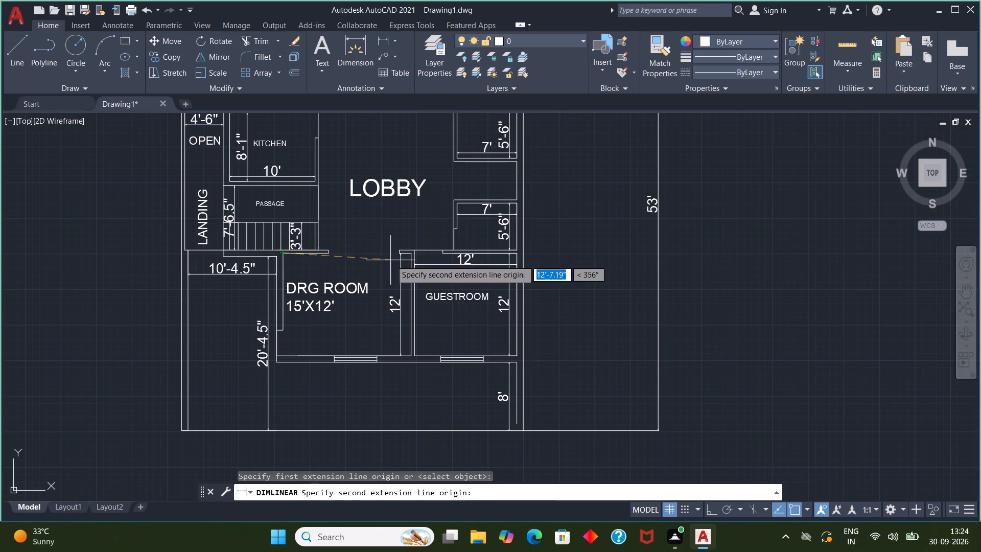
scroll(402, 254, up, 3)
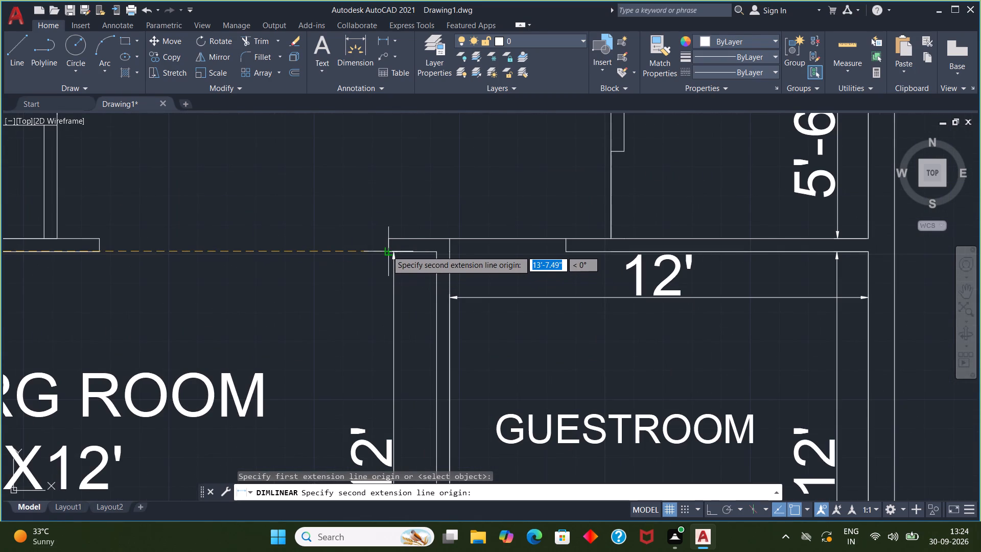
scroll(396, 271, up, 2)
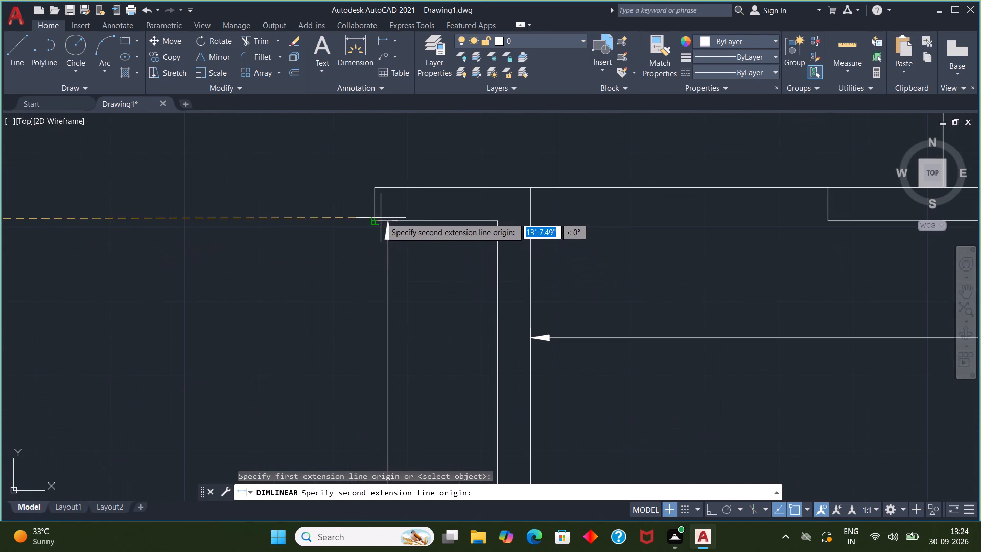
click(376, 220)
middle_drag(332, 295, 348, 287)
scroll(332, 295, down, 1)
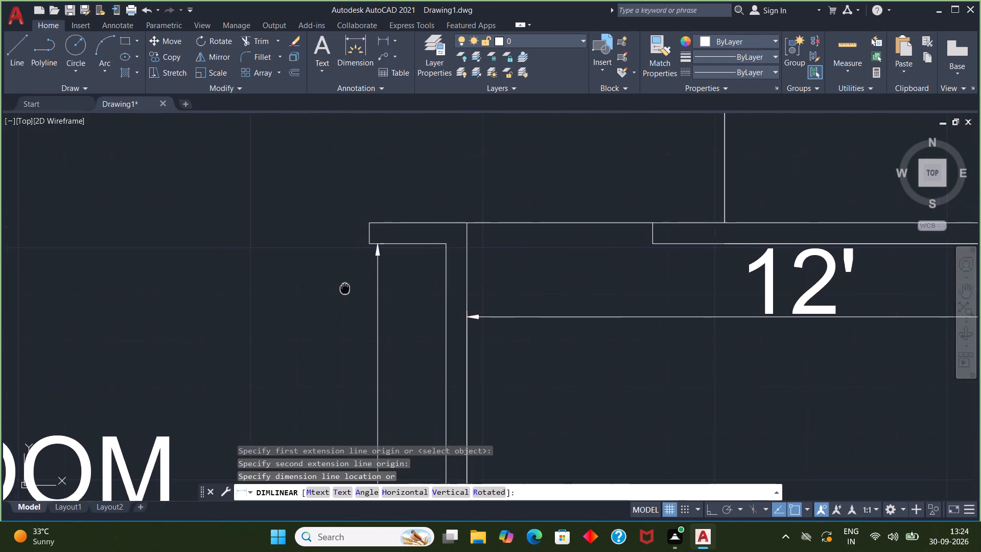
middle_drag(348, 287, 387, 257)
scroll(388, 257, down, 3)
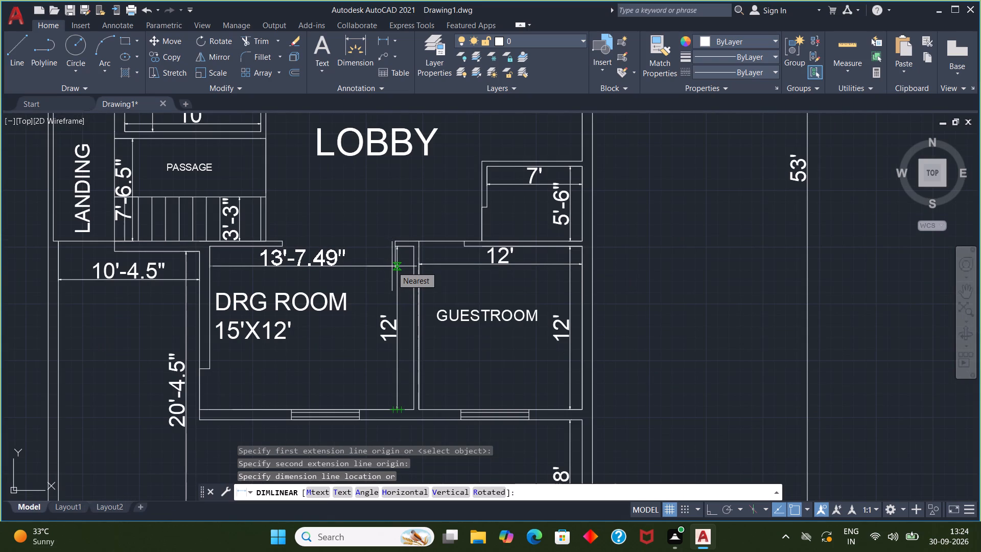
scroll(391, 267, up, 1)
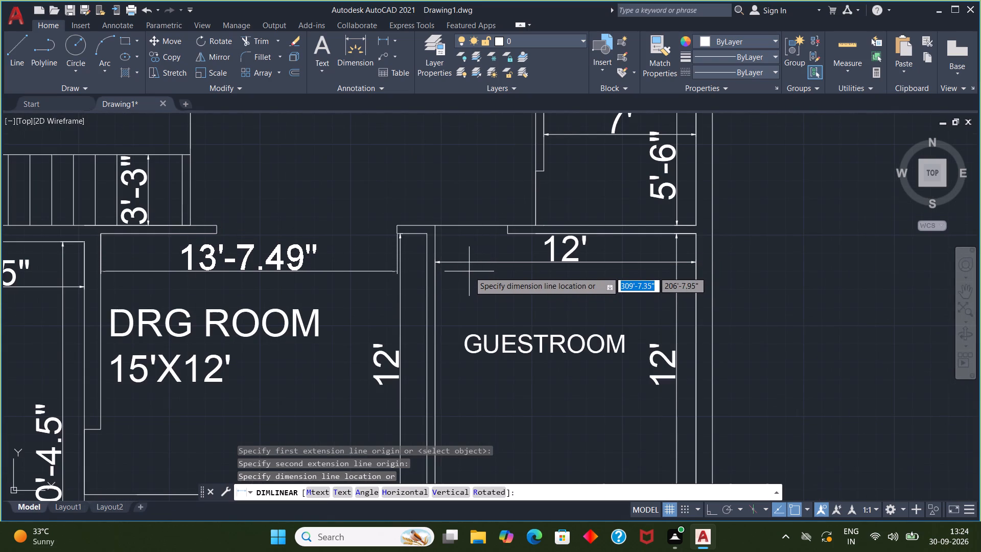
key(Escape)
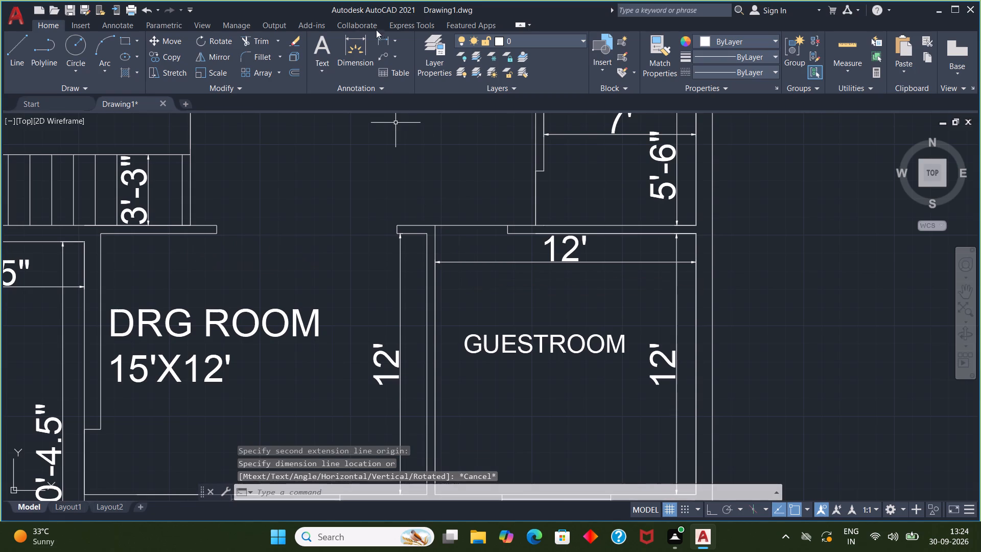
Add a 15' linear dimension across the DRG ROOM's full inside width, just below its north wall and above the room label.
click(390, 41)
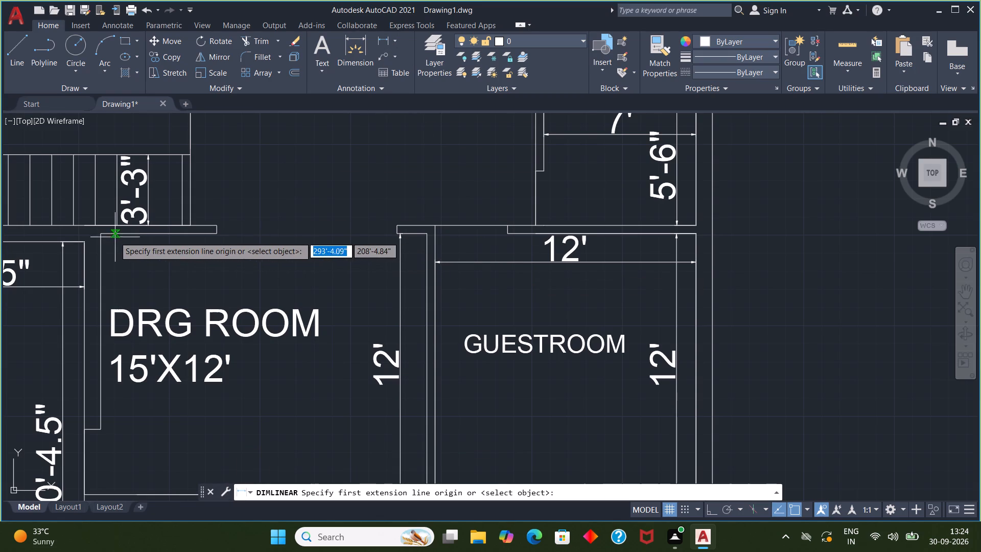
click(104, 234)
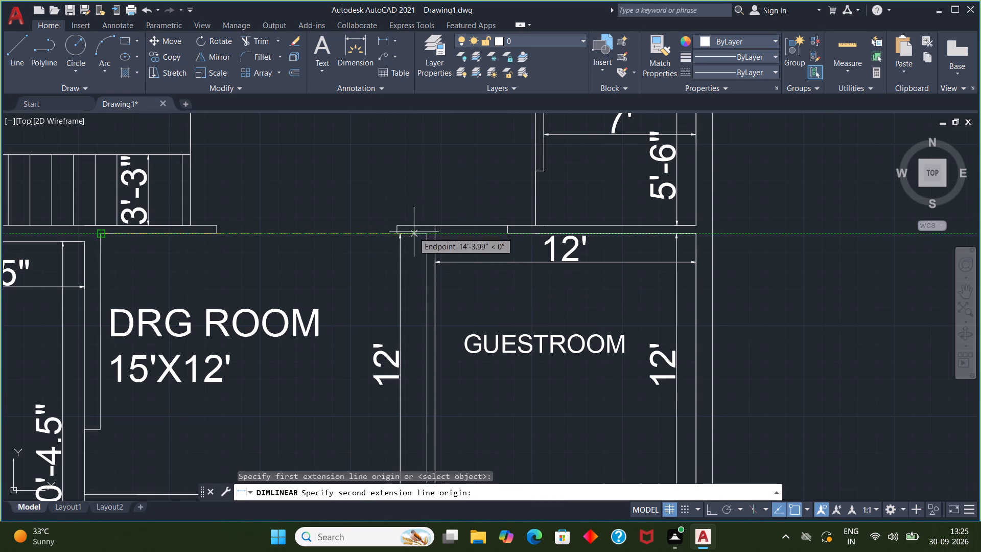
click(426, 235)
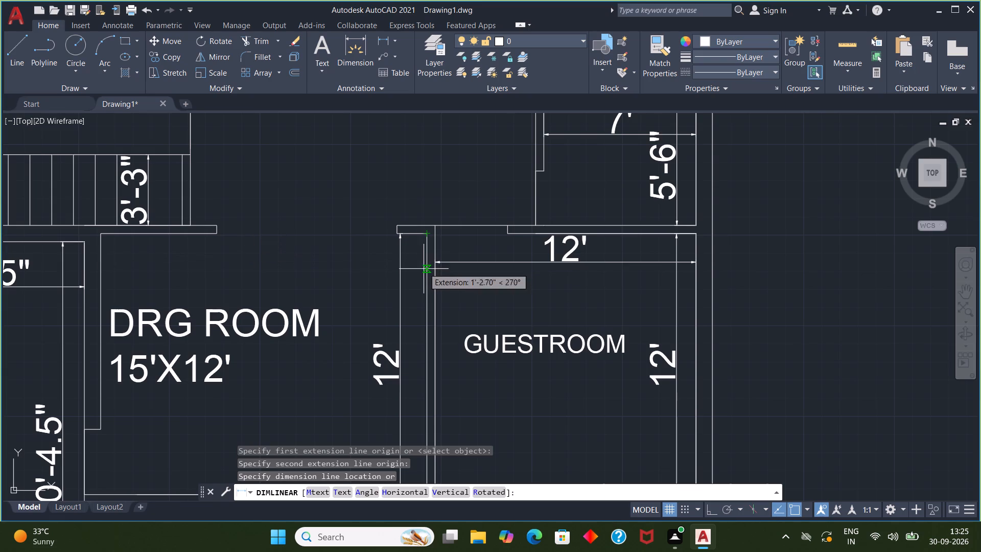
click(424, 273)
key(Escape)
Add a multiline text label OPEN at the west end of the recess between the two 7' wide rooms east of the lobby.
scroll(408, 270, down, 1)
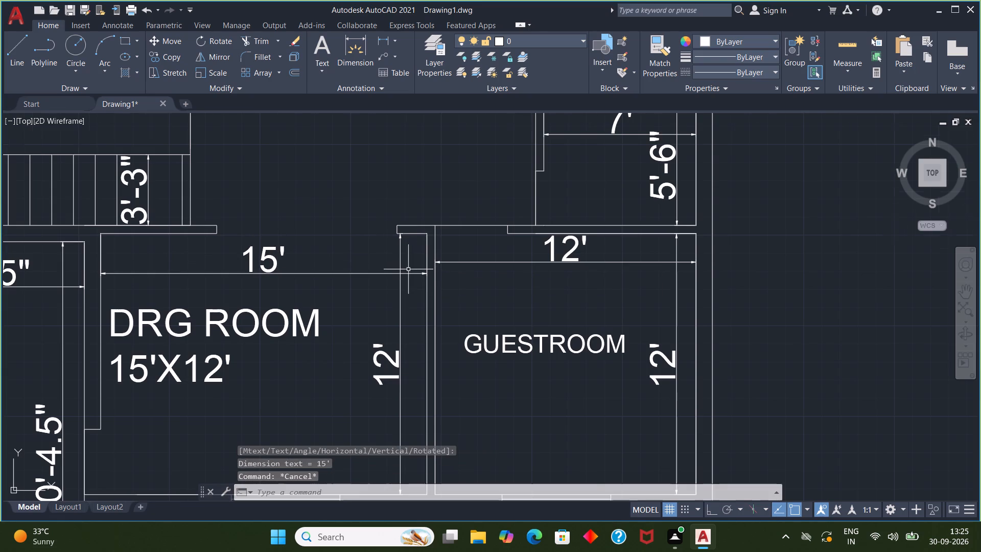
scroll(408, 270, down, 2)
middle_drag(408, 317, 438, 298)
middle_drag(409, 263, 389, 344)
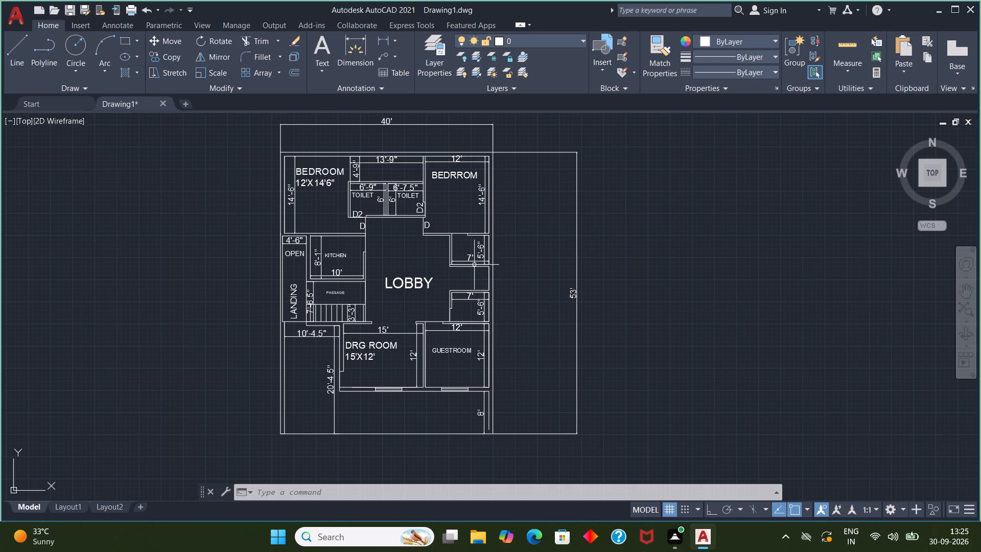
scroll(484, 268, up, 2)
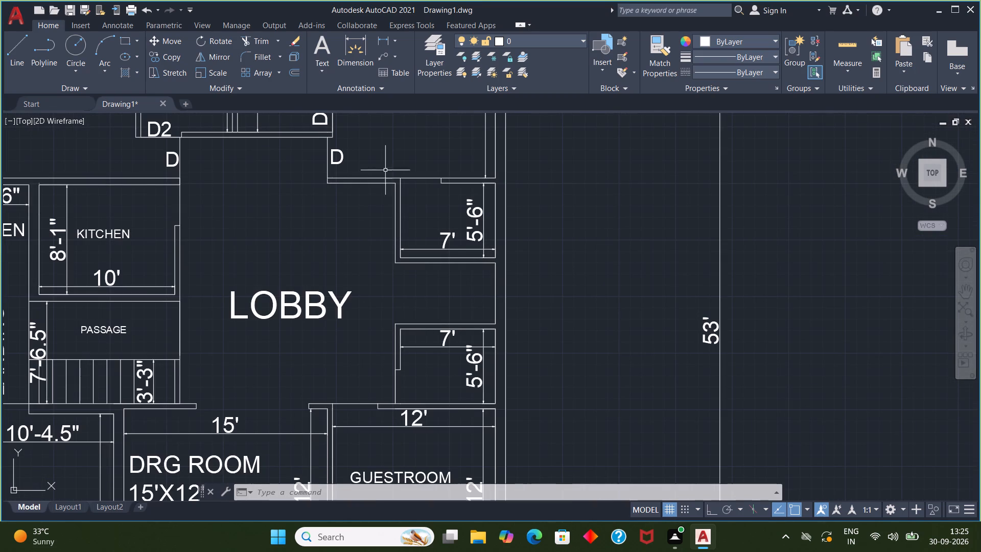
click(326, 59)
click(419, 294)
click(417, 289)
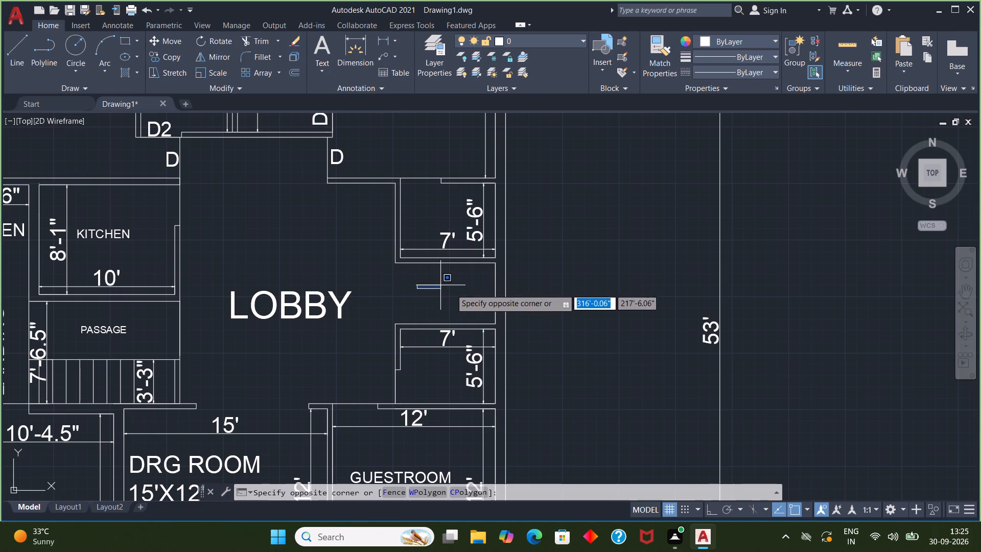
click(452, 291)
click(320, 41)
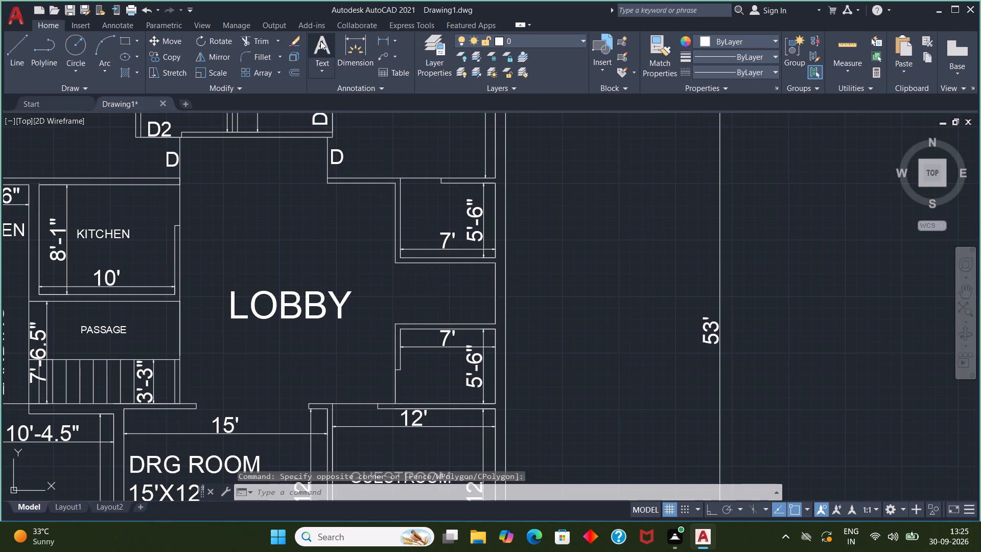
click(394, 284)
click(395, 284)
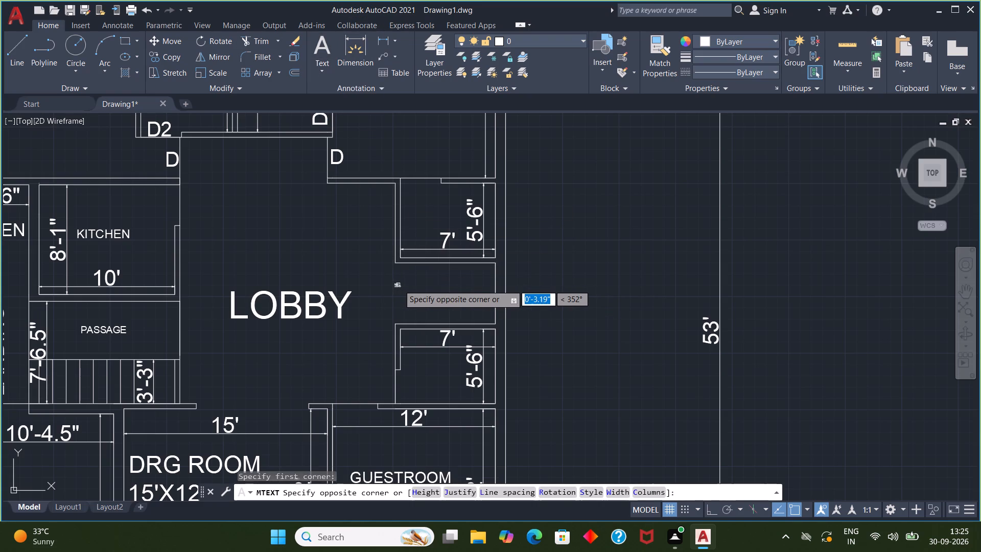
click(419, 295)
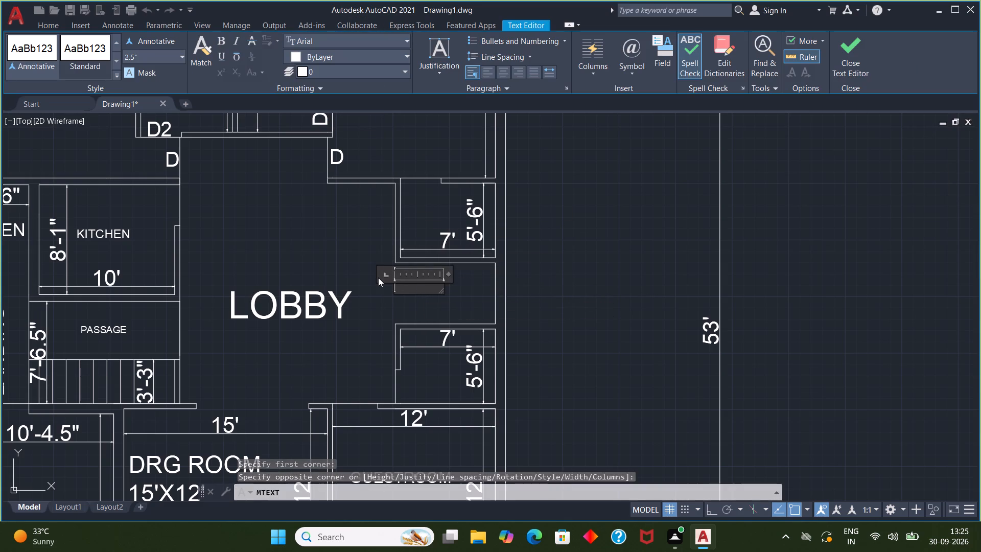
key(o)
key(p)
key(e)
key(n)
click(438, 291)
click(452, 301)
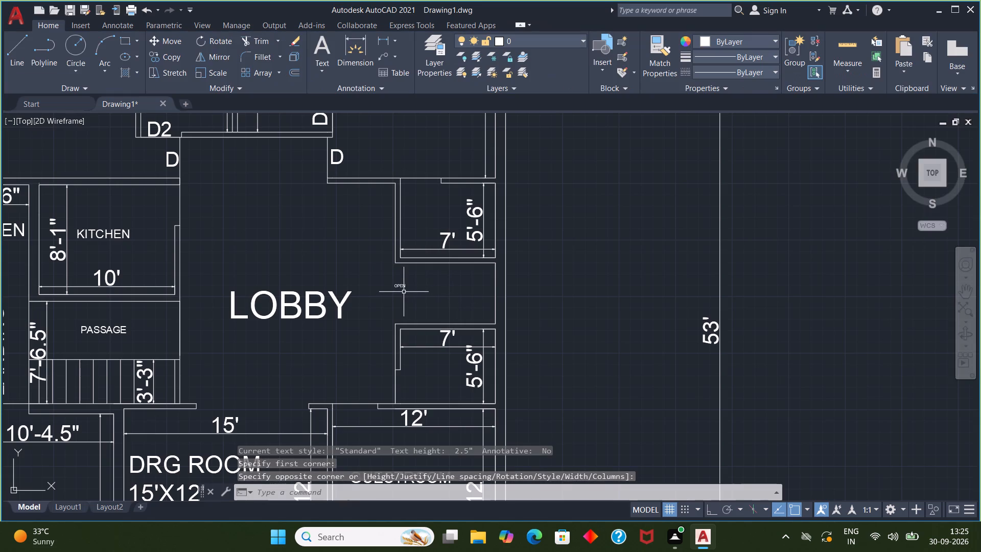
Scale up the new OPEN label about four times, to roughly 3'-3" wide.
click(402, 289)
key(s)
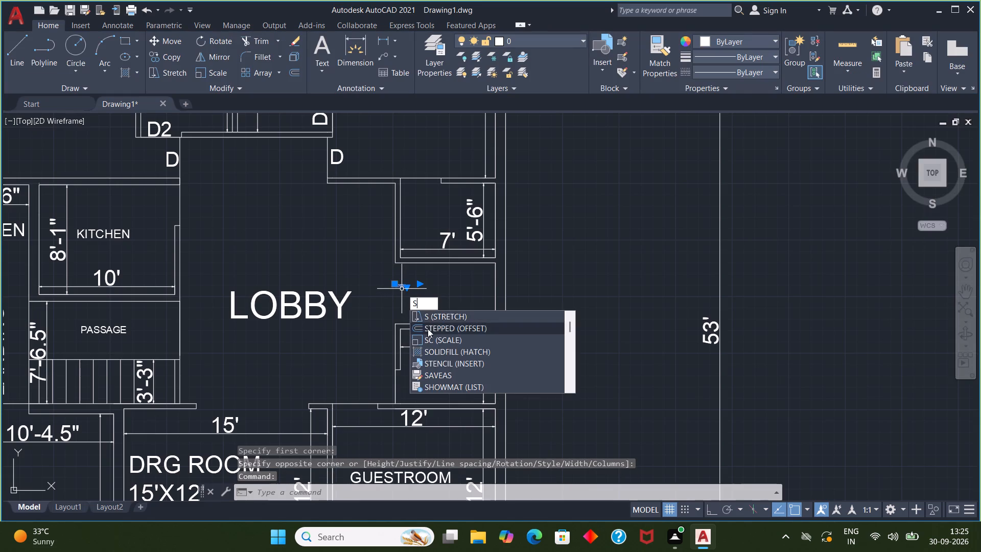
click(430, 337)
click(406, 292)
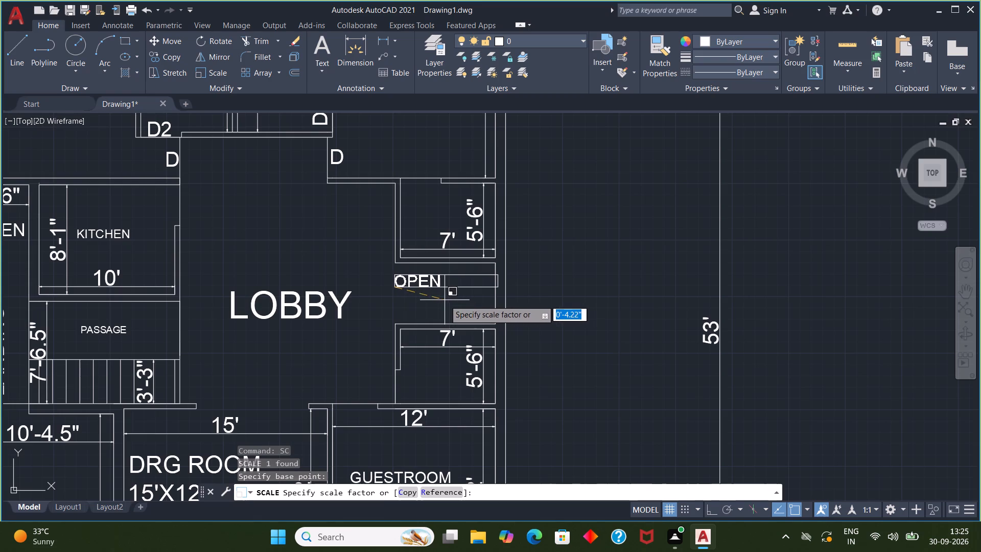
click(442, 299)
Move the OPEN label about 2'-9" east-southeast, into the middle of the recess between the two 7' wide rooms.
click(436, 288)
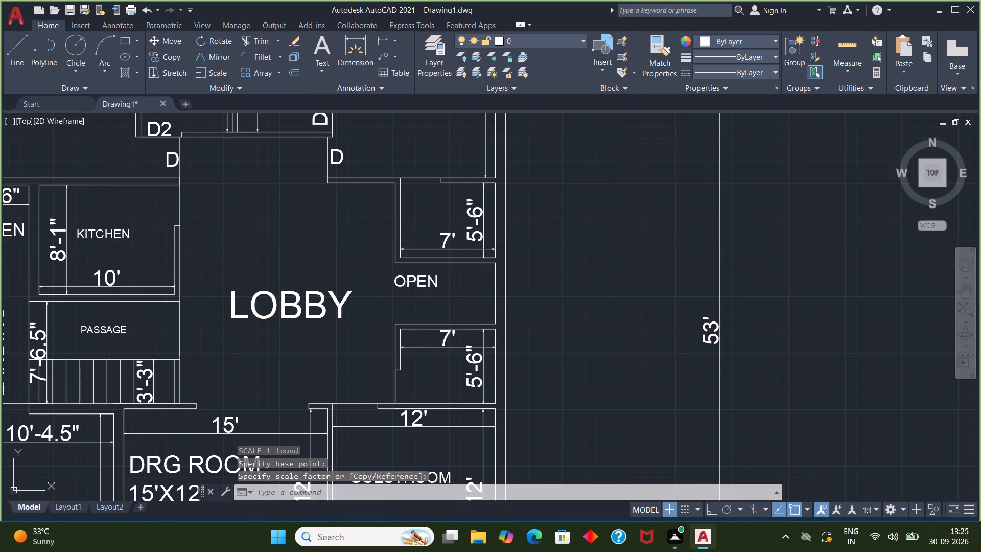
key(m)
click(462, 319)
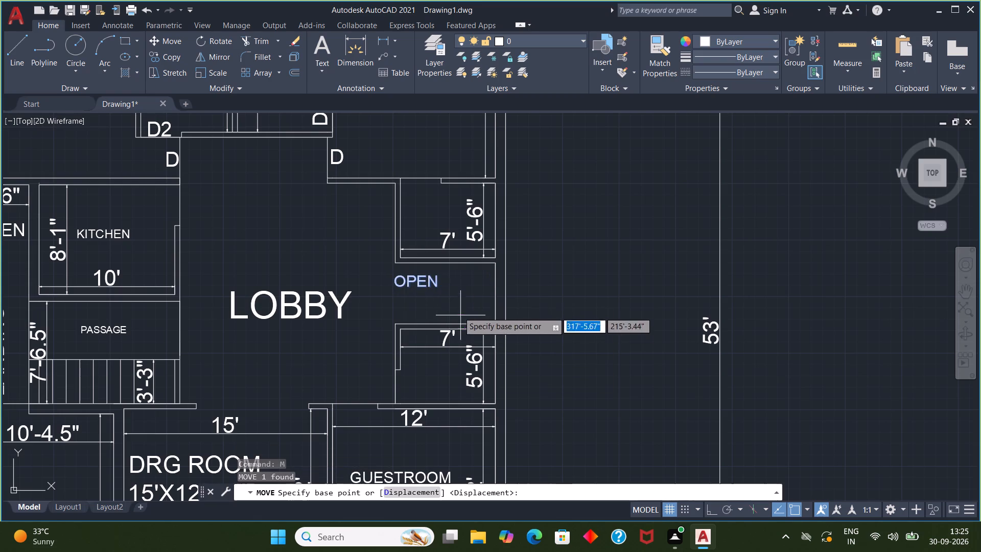
click(438, 291)
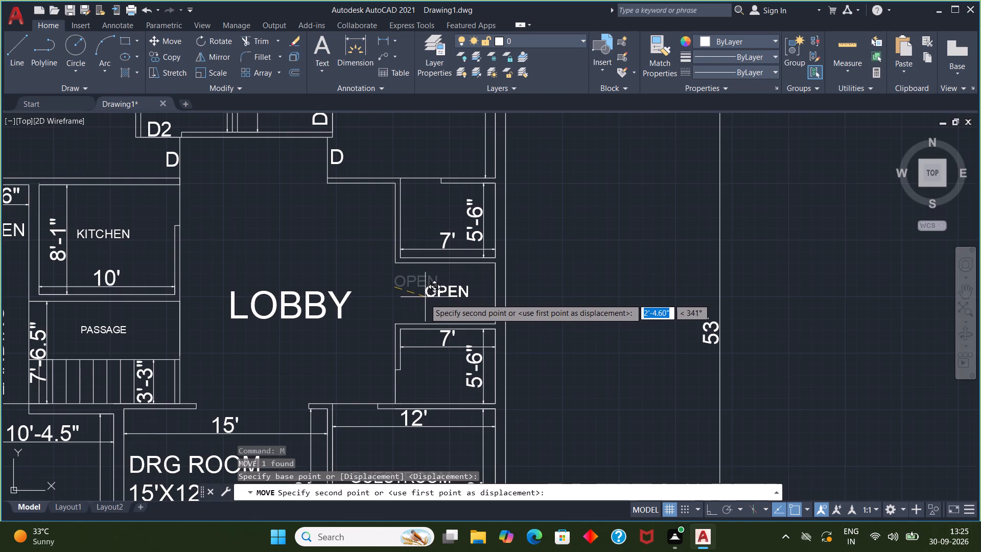
click(430, 298)
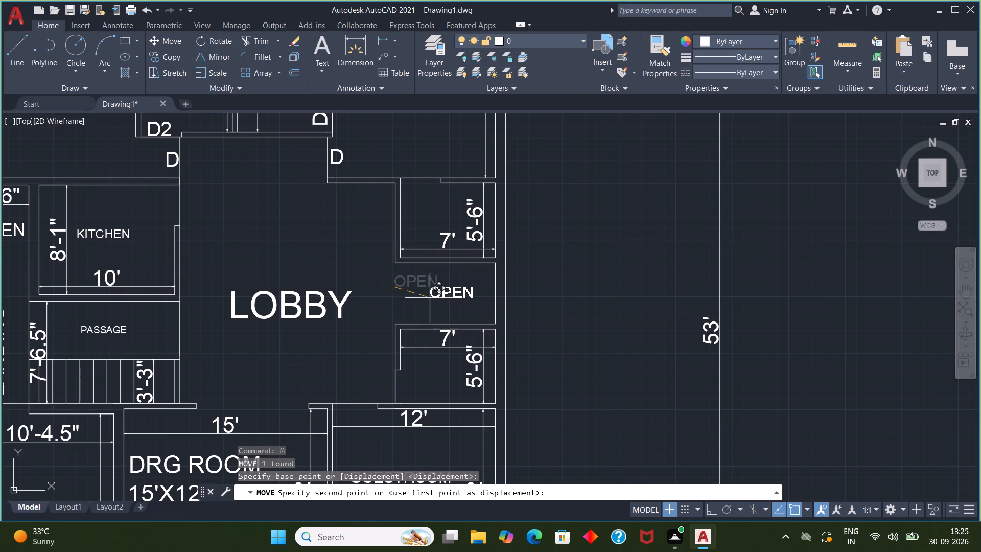
key(Escape)
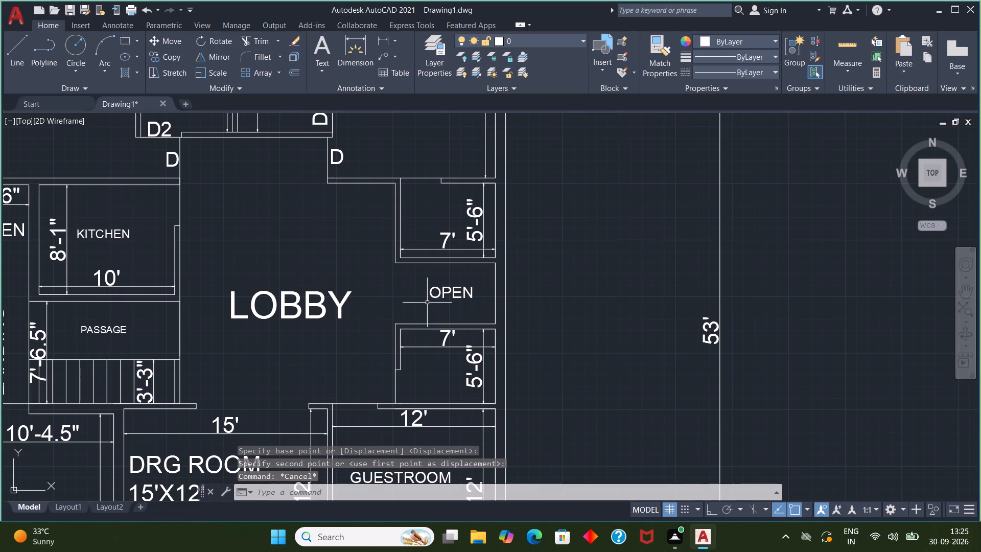
Review the whole floor plan for missing room labels and dimensions.
scroll(424, 304, down, 1)
middle_drag(420, 306, 399, 278)
scroll(394, 262, down, 1)
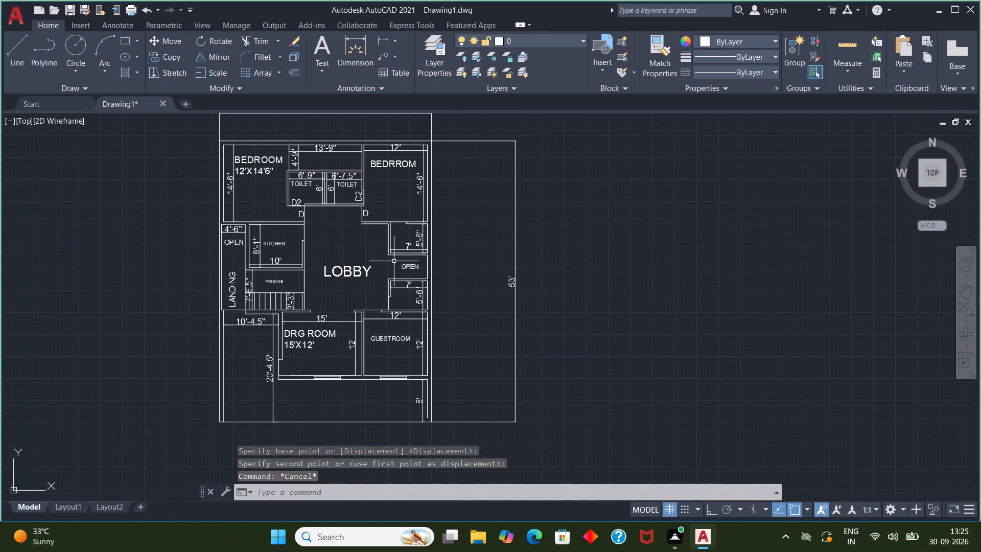
middle_drag(415, 280, 431, 272)
scroll(415, 280, down, 1)
scroll(429, 259, up, 1)
middle_drag(426, 257, 425, 265)
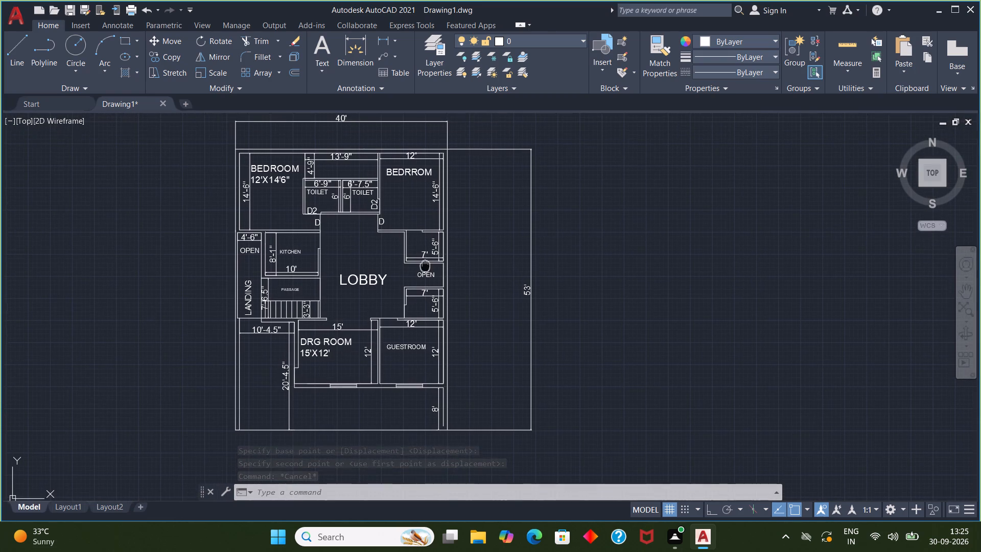
middle_drag(425, 265, 425, 266)
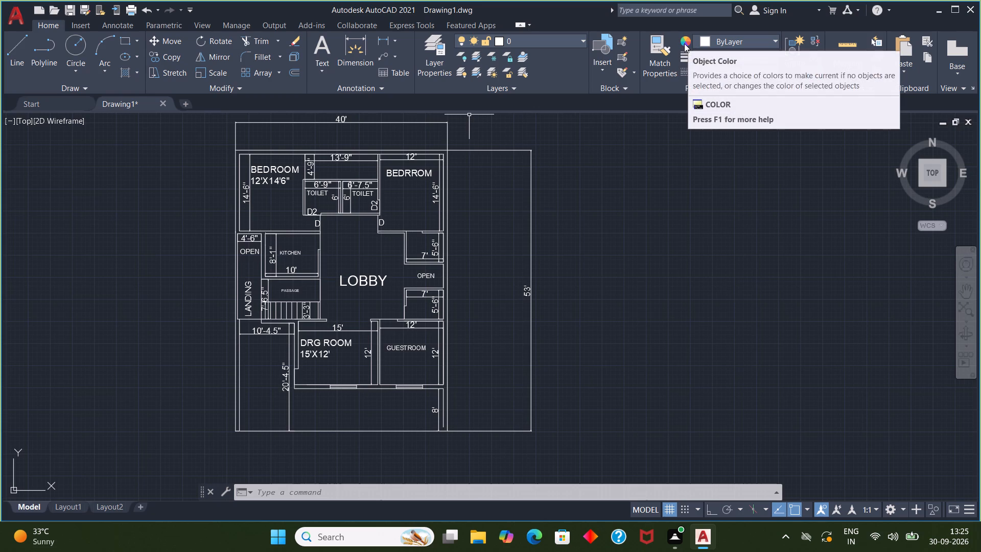
click(684, 42)
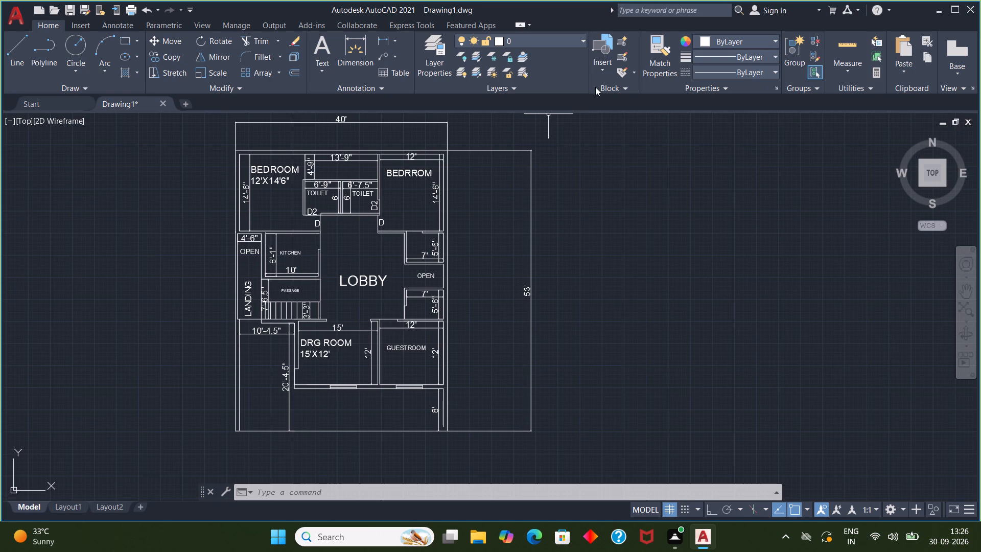
scroll(598, 87, up, 1)
Draw a 9" by 9" rectangle from the outer northwest corner of the floor plan as a column.
scroll(292, 162, up, 1)
middle_drag(293, 162, 296, 203)
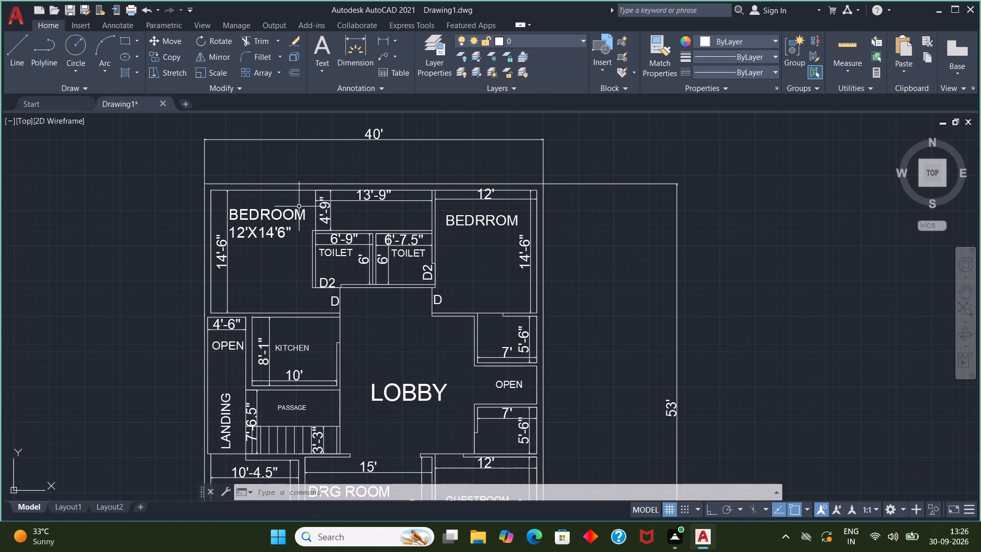
scroll(205, 247, up, 1)
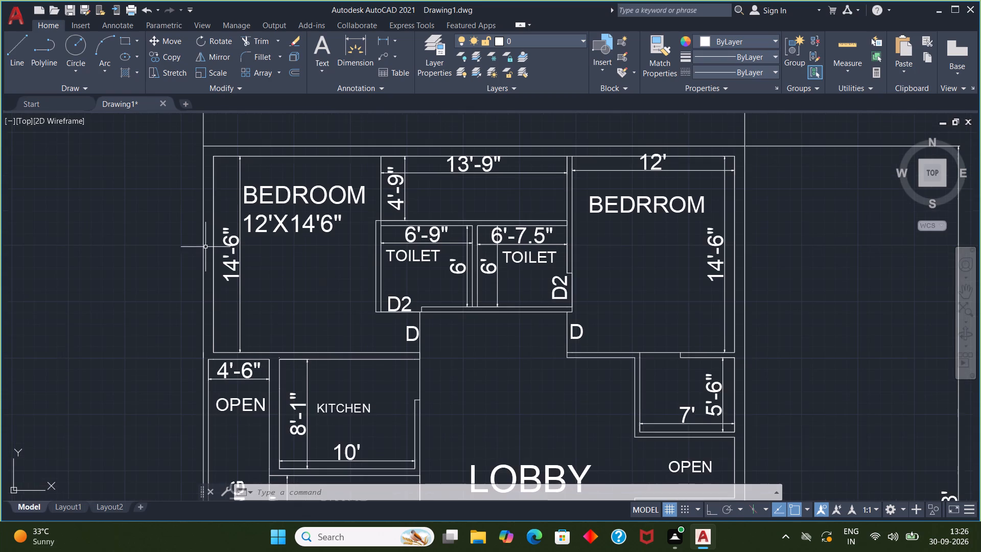
middle_drag(205, 247, 207, 305)
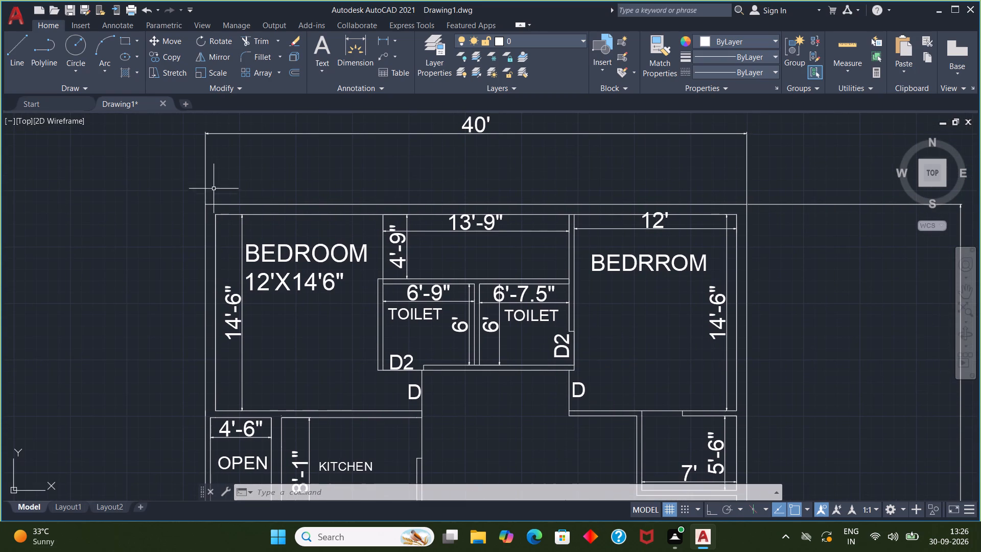
key(r)
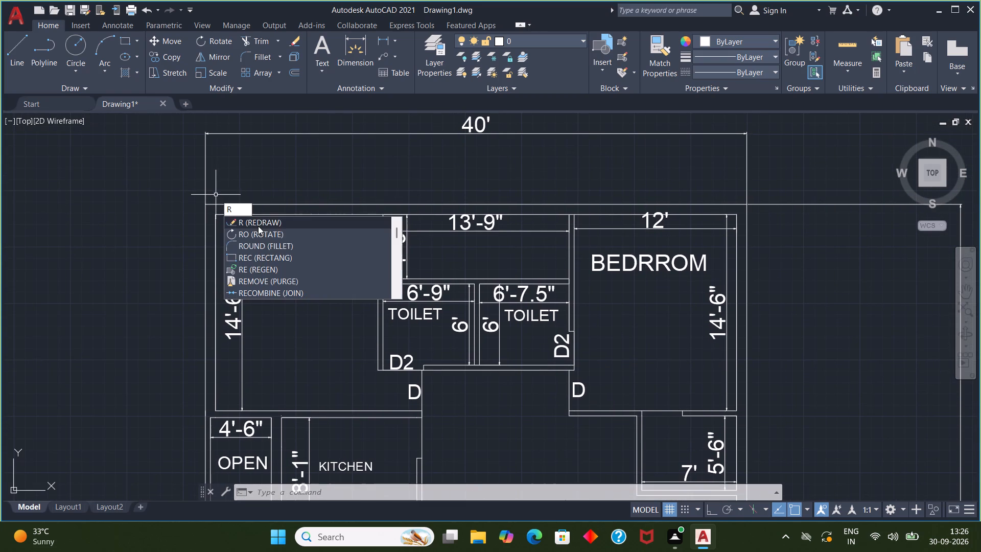
click(262, 259)
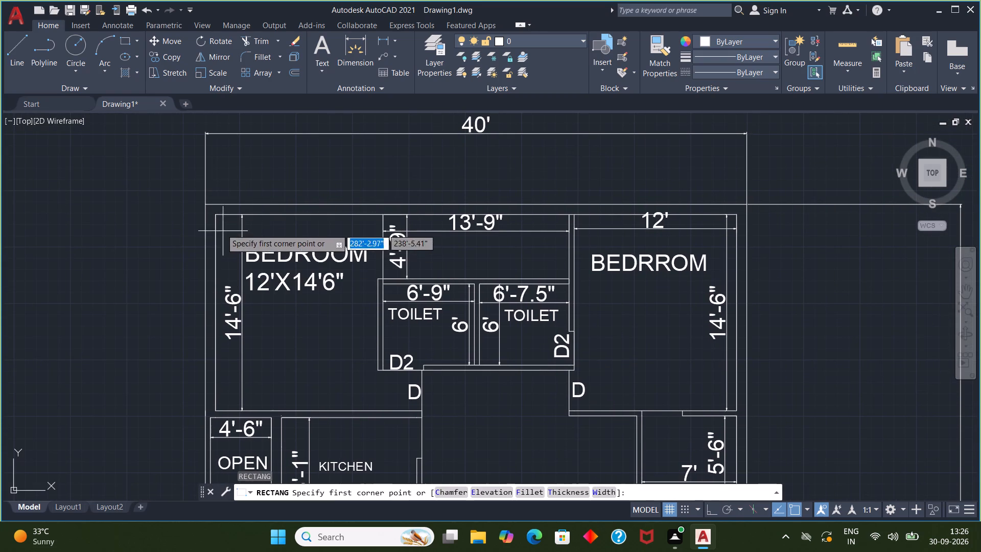
click(206, 207)
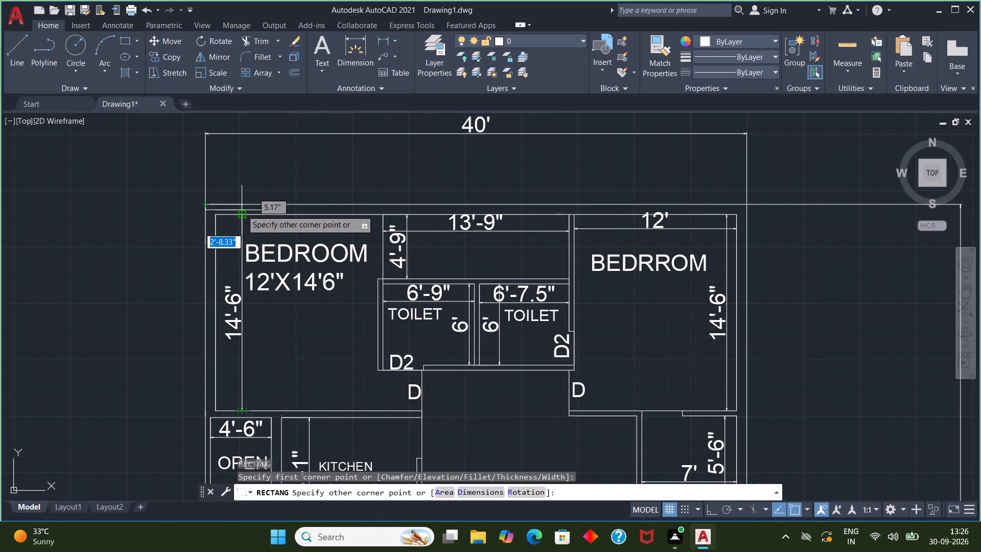
key(9)
key(shift+quotedbl)
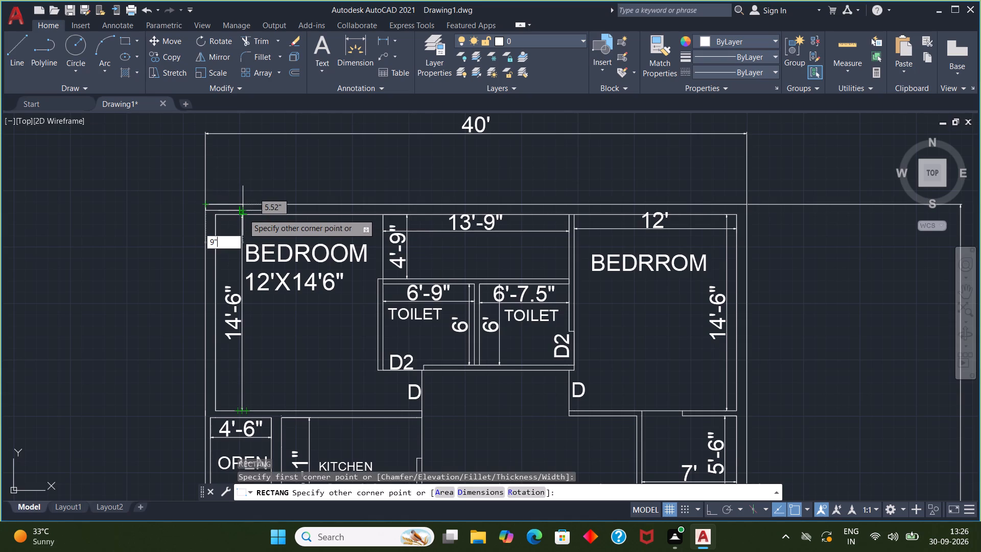
key(period)
key(BackSpace)
key(comma)
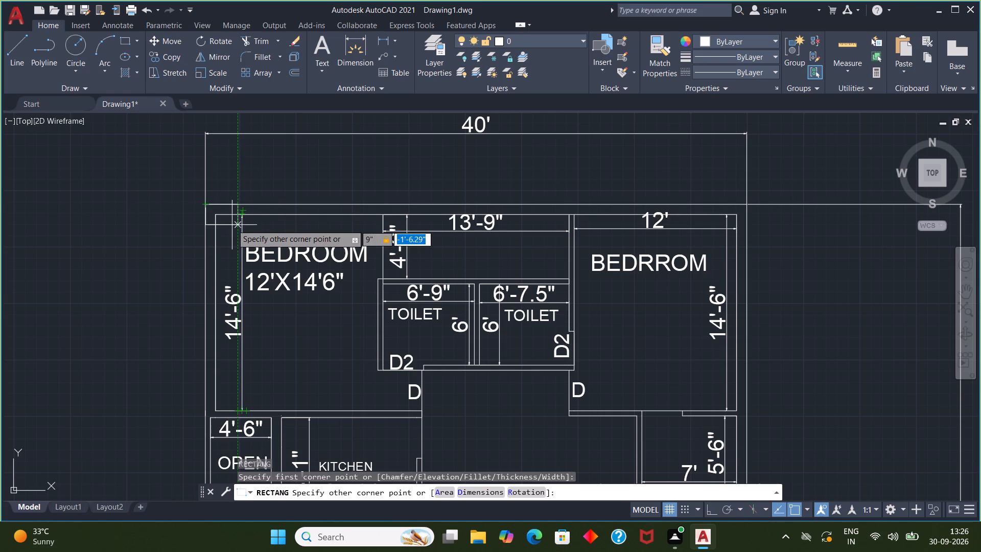
key(3)
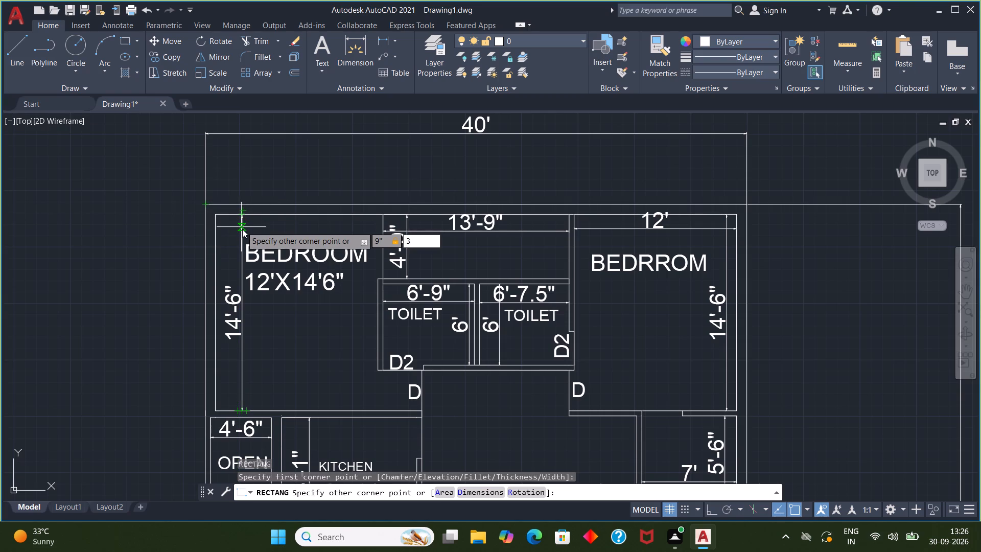
key(BackSpace)
key(9)
key(shift+quotedbl)
key(Return)
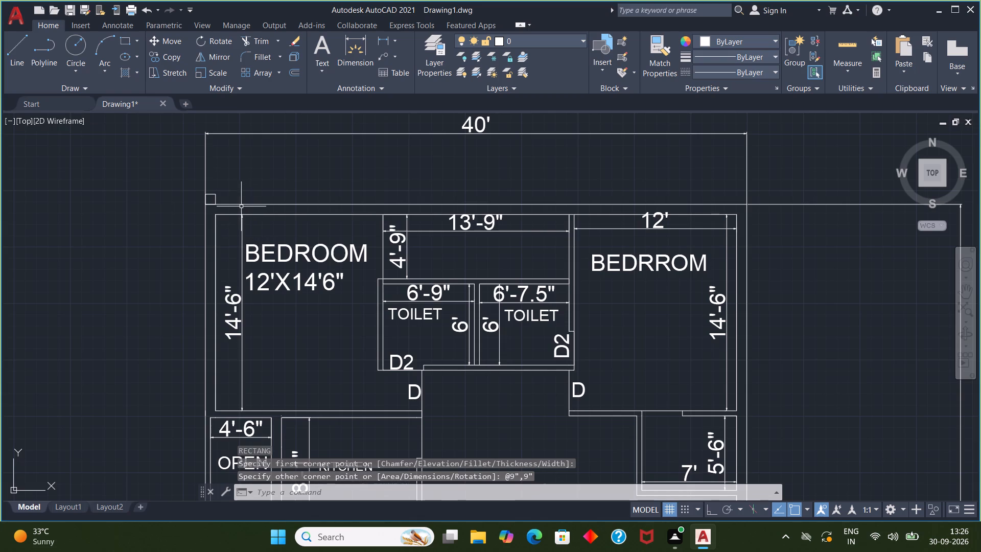
key(Escape)
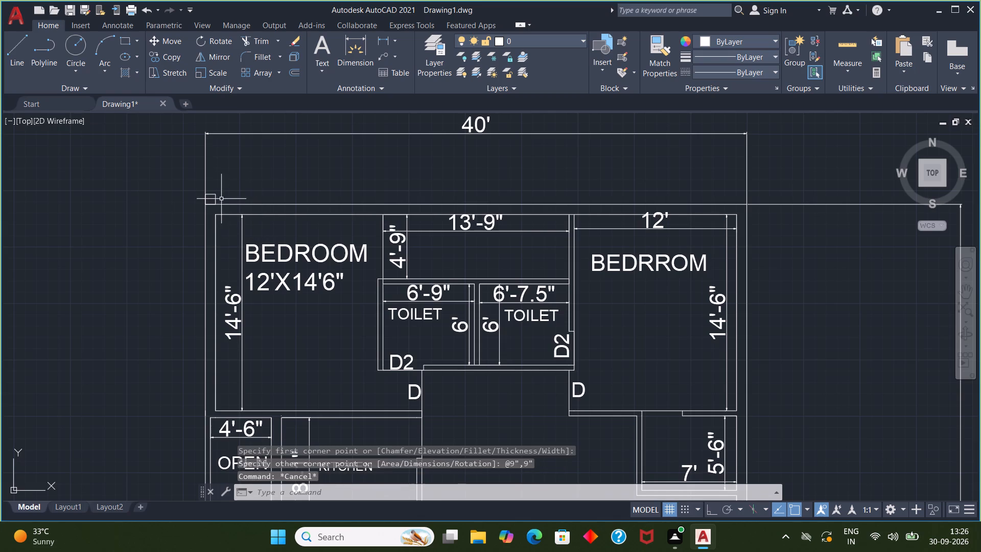
Move the 9" square 9" south so it fits inside the wall thickness at the plan's northwest corner.
click(215, 199)
key(m)
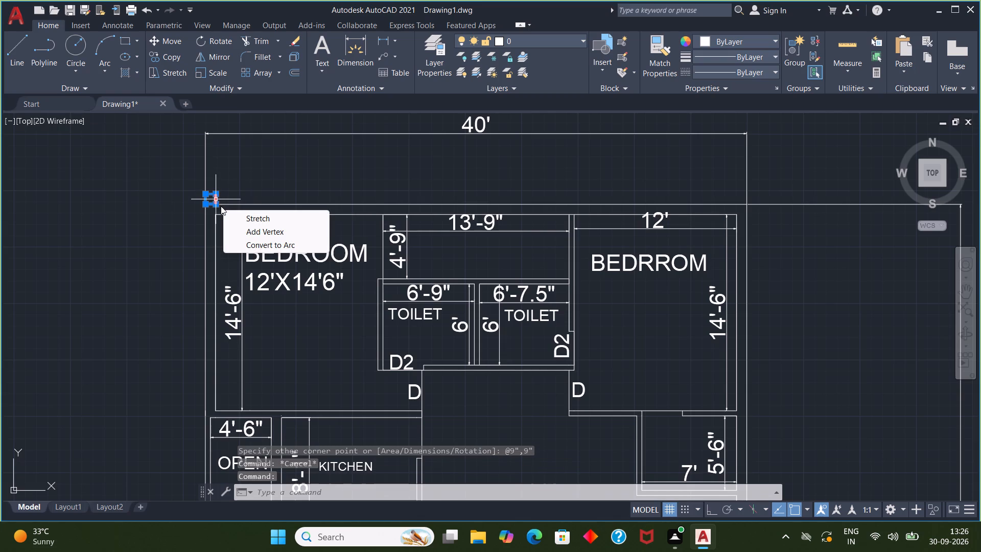
click(245, 180)
key(Escape)
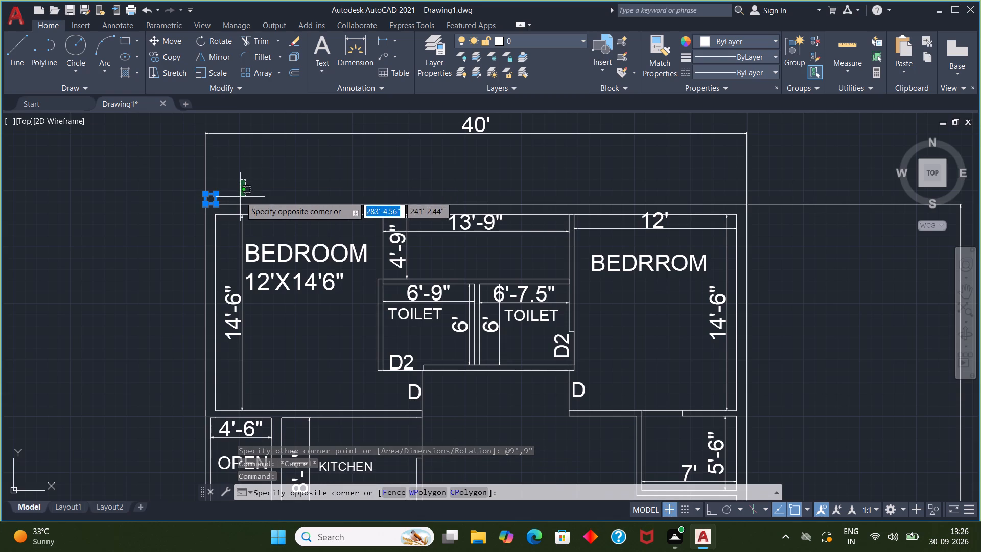
key(m)
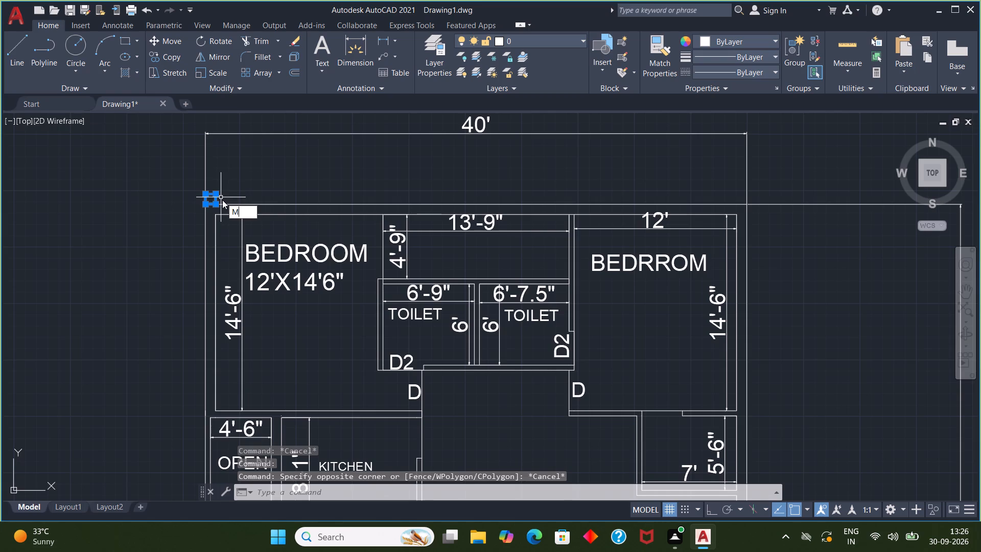
click(260, 225)
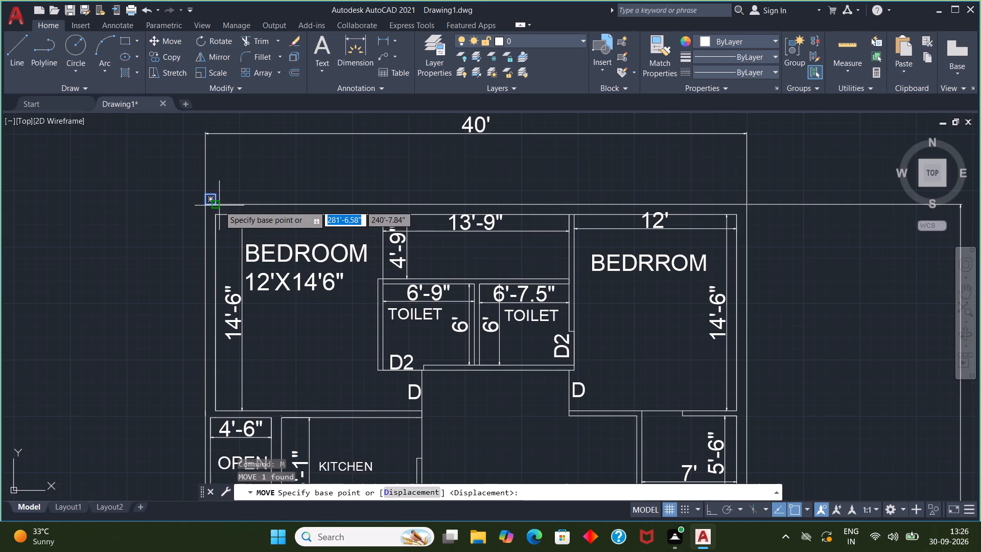
click(217, 205)
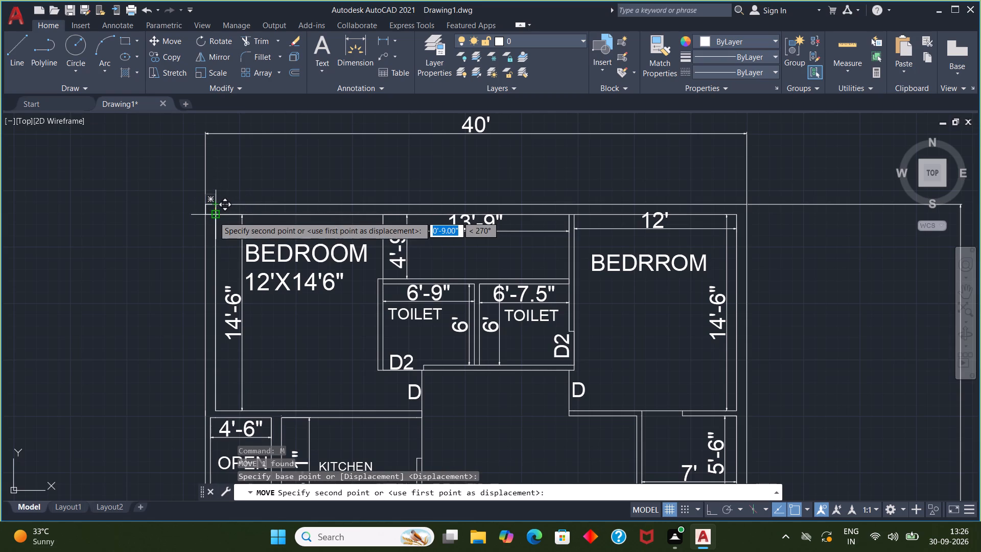
click(214, 216)
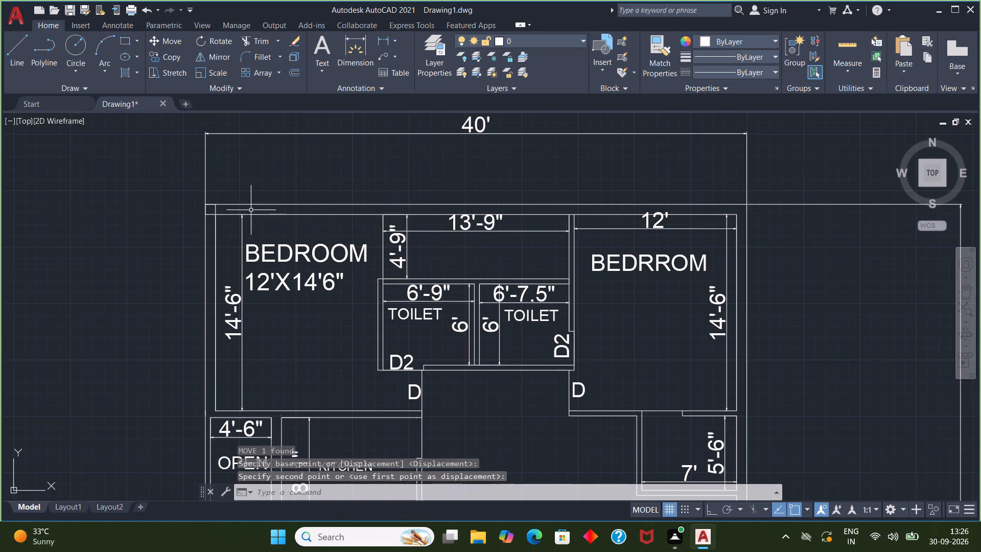
scroll(228, 227, up, 1)
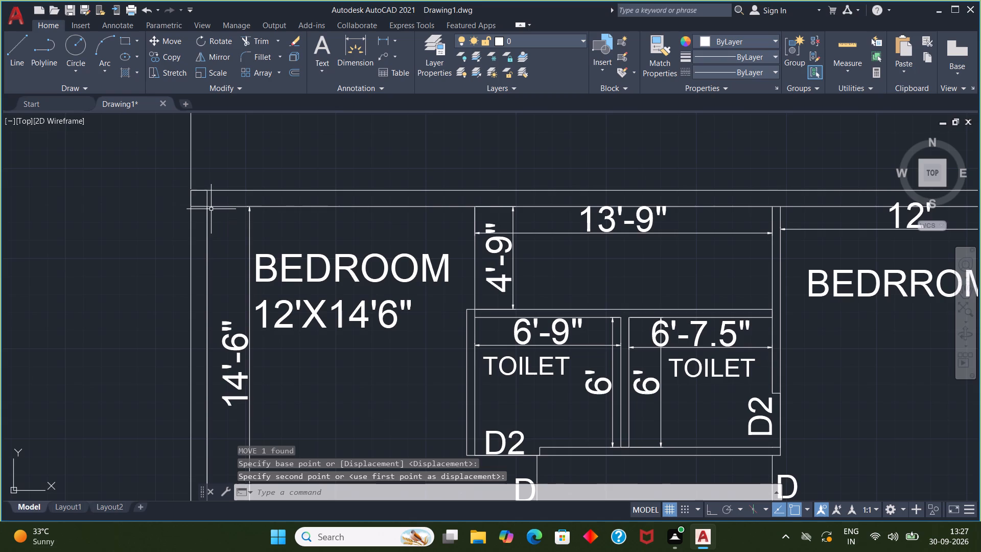
key(Escape)
Copy the 9" northwest corner column along the north wall to both bedroom partition junctions and the plan's northeast corner.
click(205, 203)
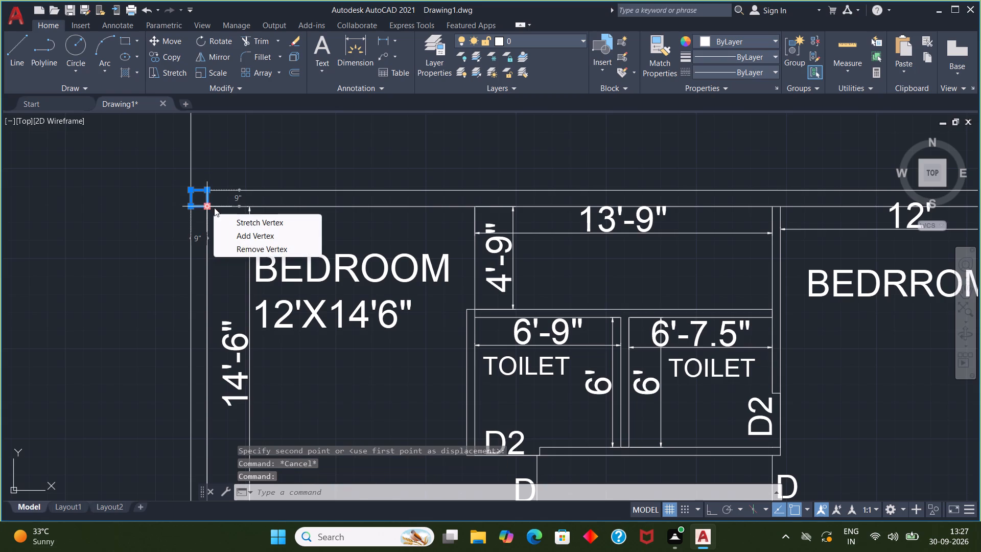
key(c)
key(c)
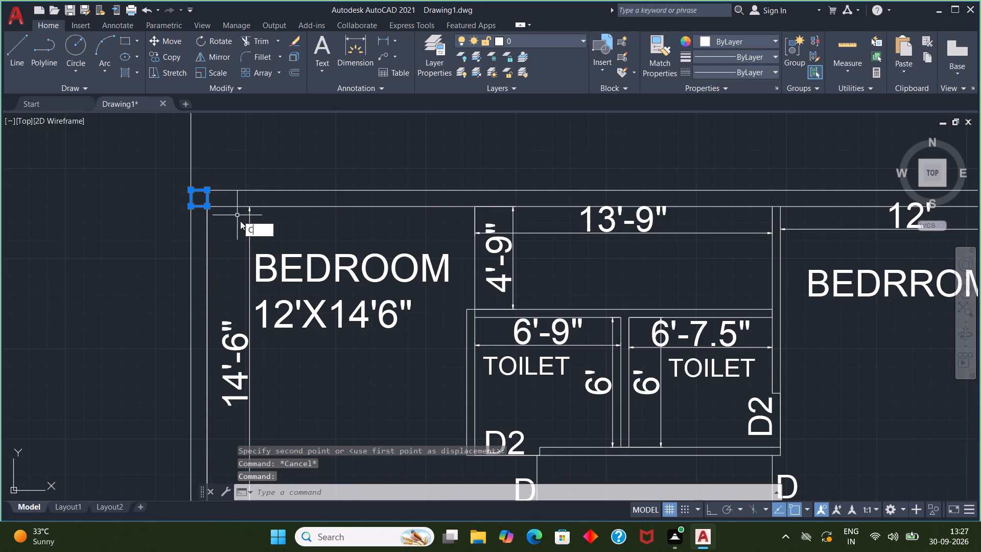
click(277, 254)
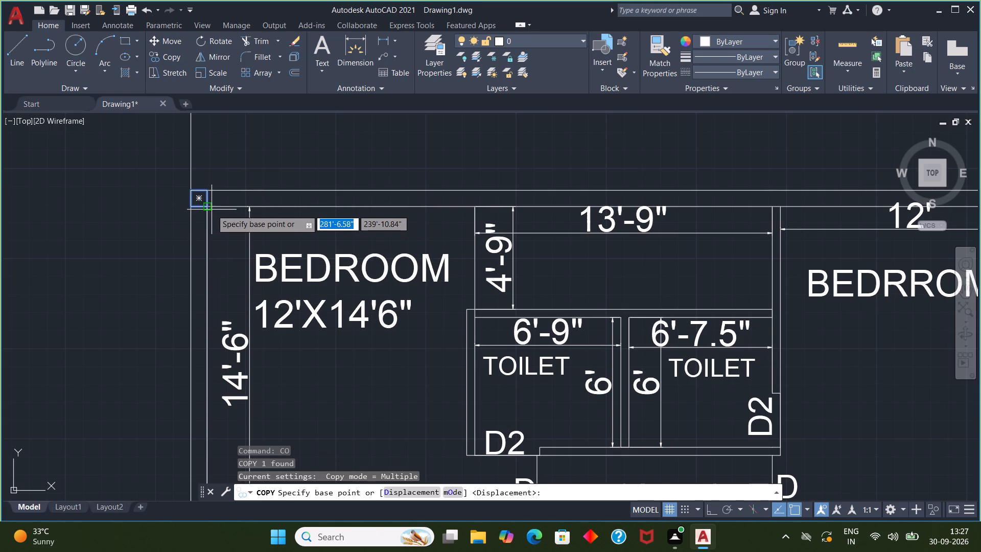
click(209, 209)
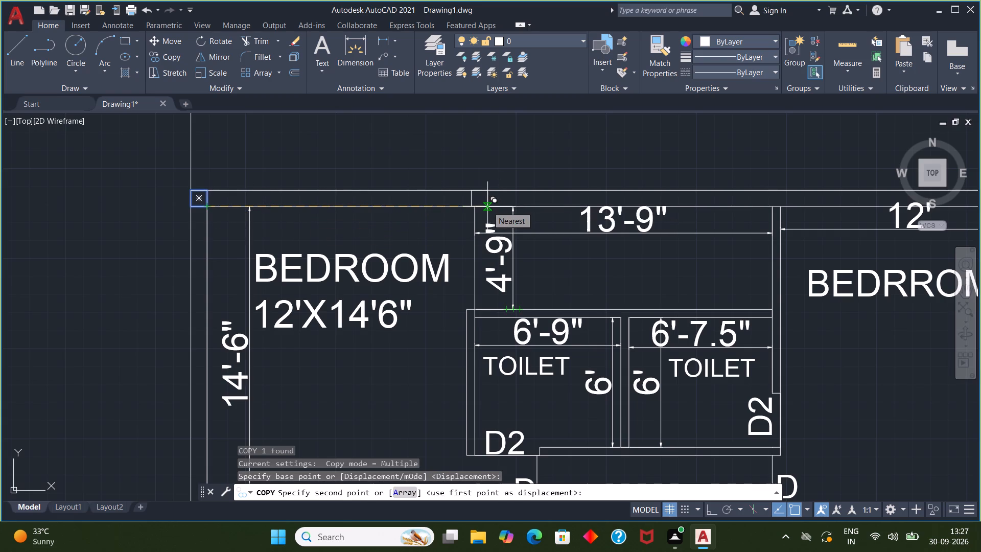
scroll(462, 211, up, 2)
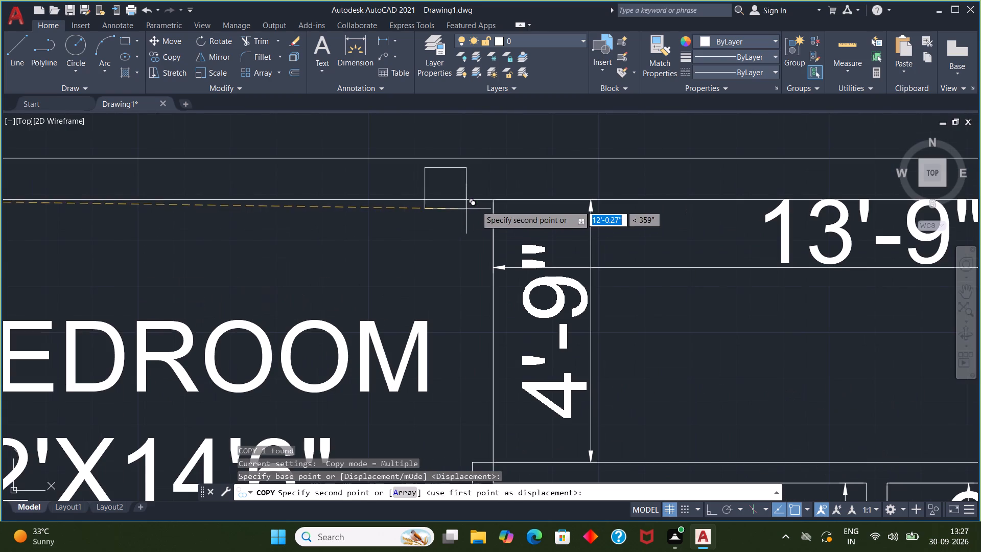
click(490, 197)
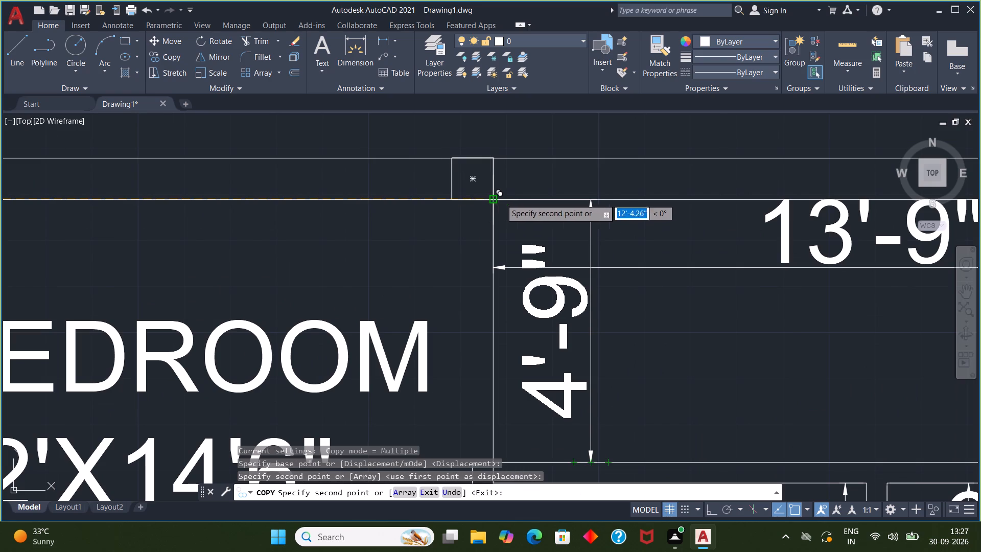
scroll(547, 203, down, 3)
middle_drag(657, 234, 493, 272)
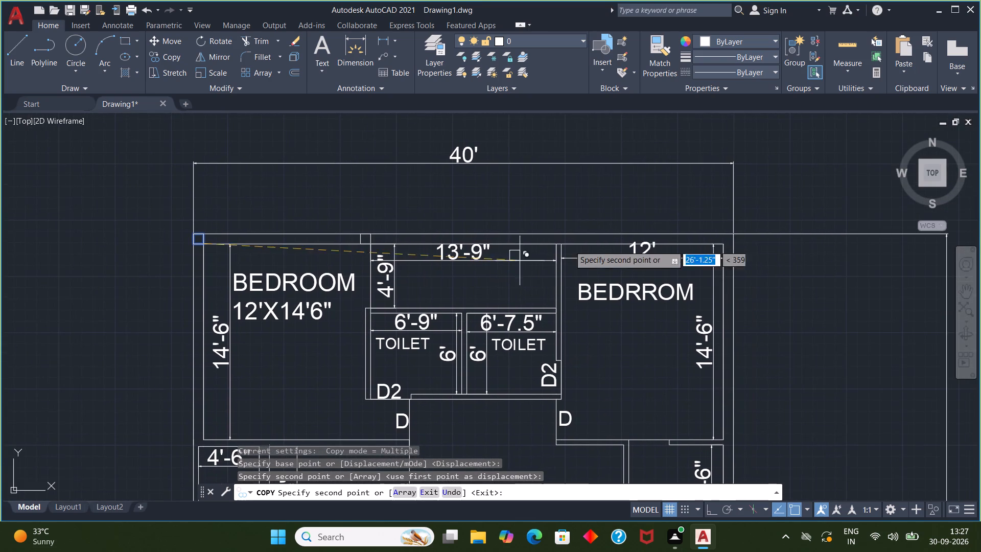
scroll(558, 242, up, 2)
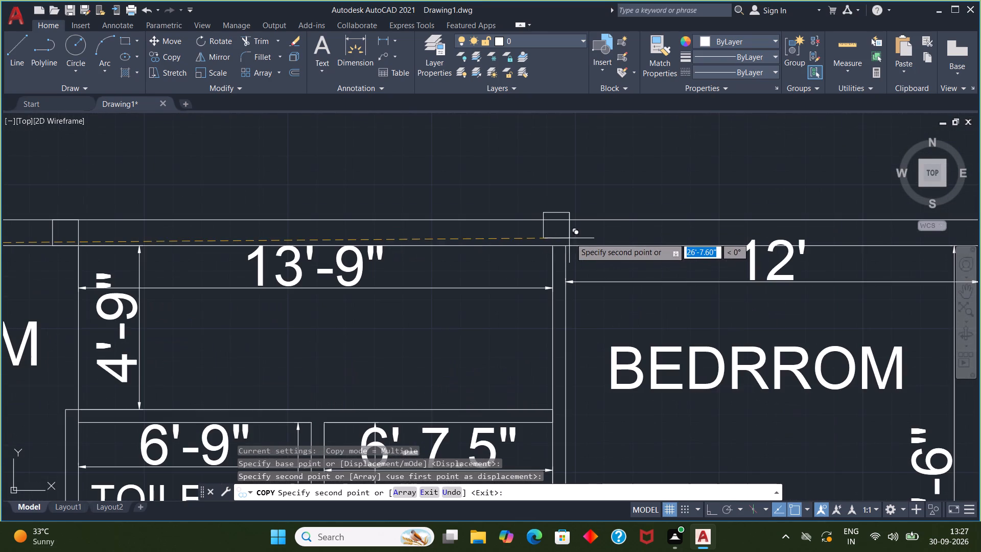
click(567, 247)
middle_drag(632, 247, 385, 303)
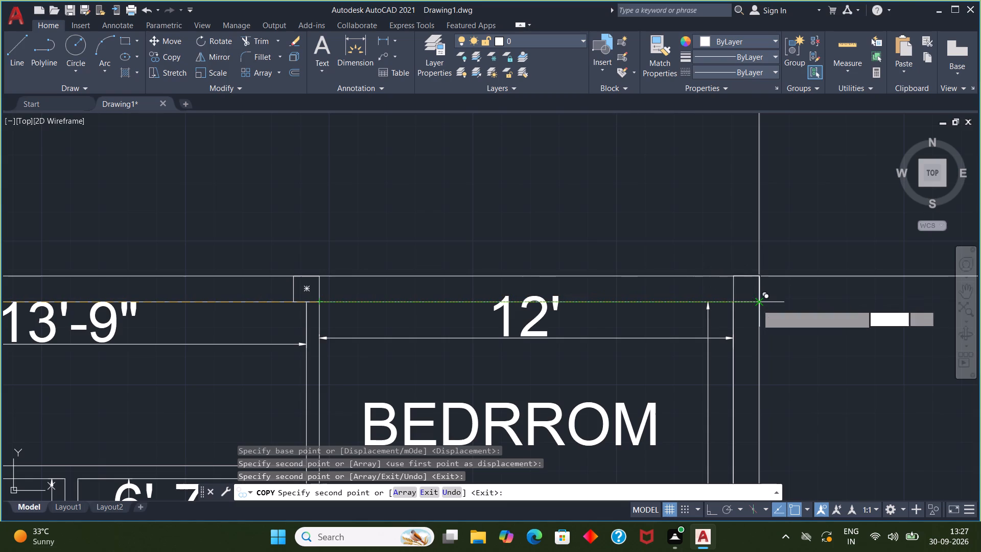
click(758, 303)
Copy the 9" column 15' south of the northwest corner, onto the west wall at the 12'X14'6" bedroom's south wall.
middle_drag(754, 321, 758, 232)
scroll(752, 319, down, 1)
scroll(757, 237, down, 2)
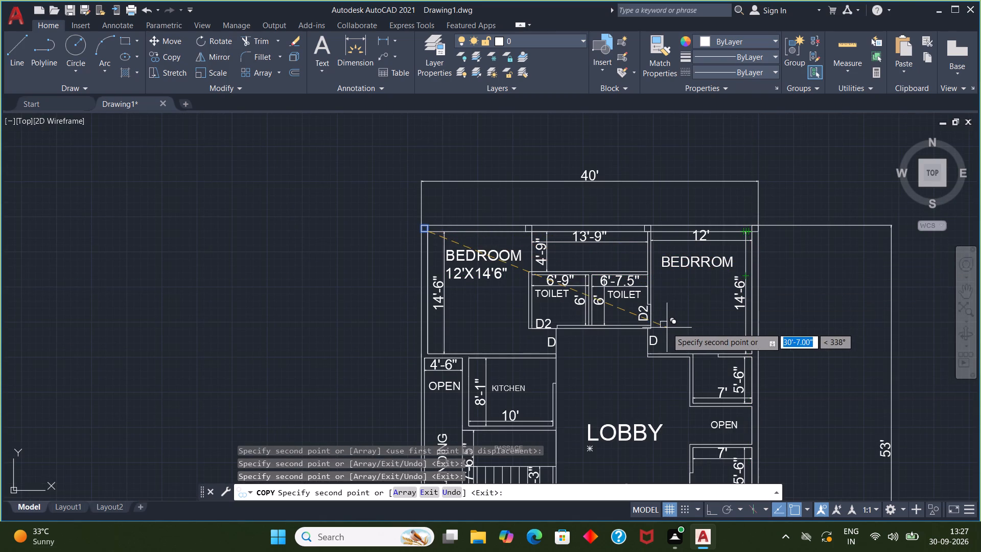
scroll(536, 389, up, 1)
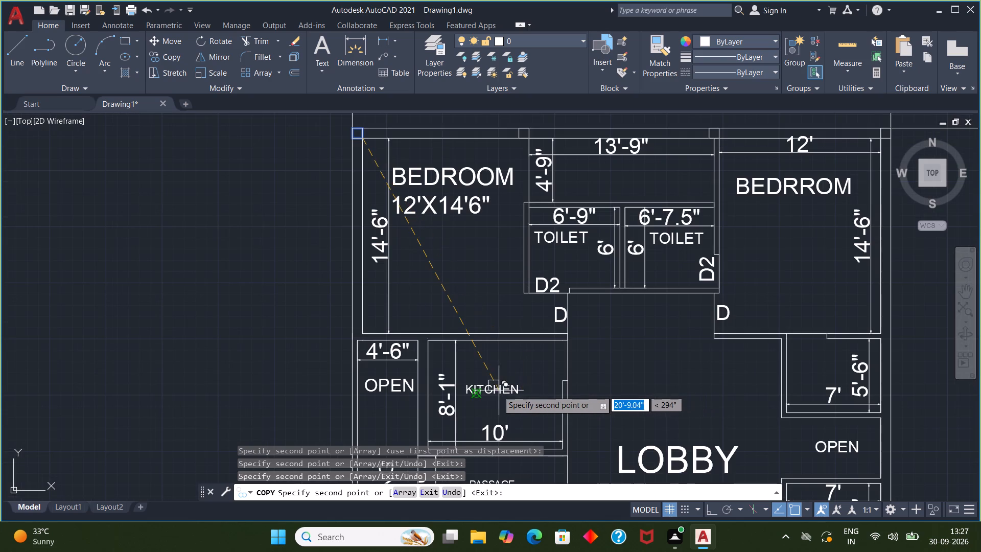
scroll(370, 333, up, 1)
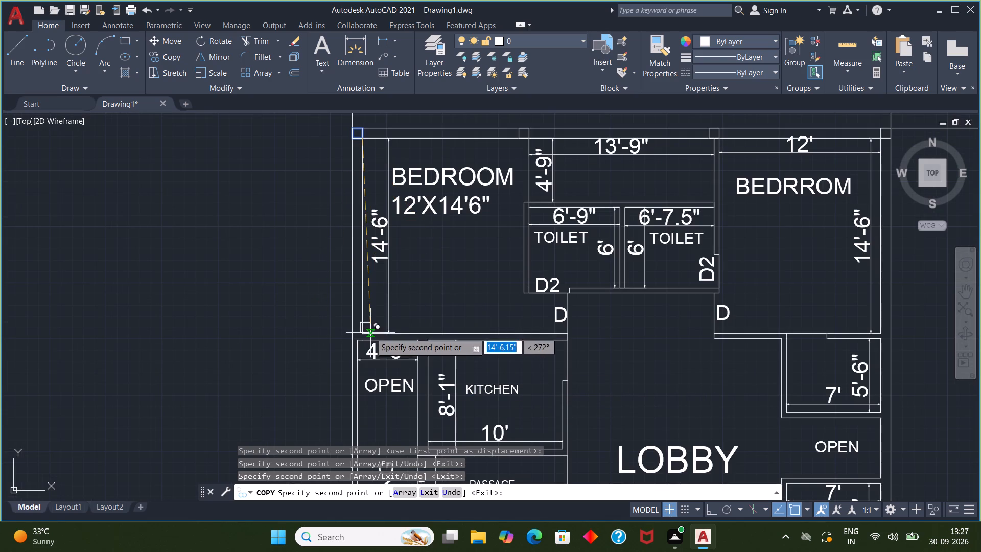
scroll(370, 333, up, 1)
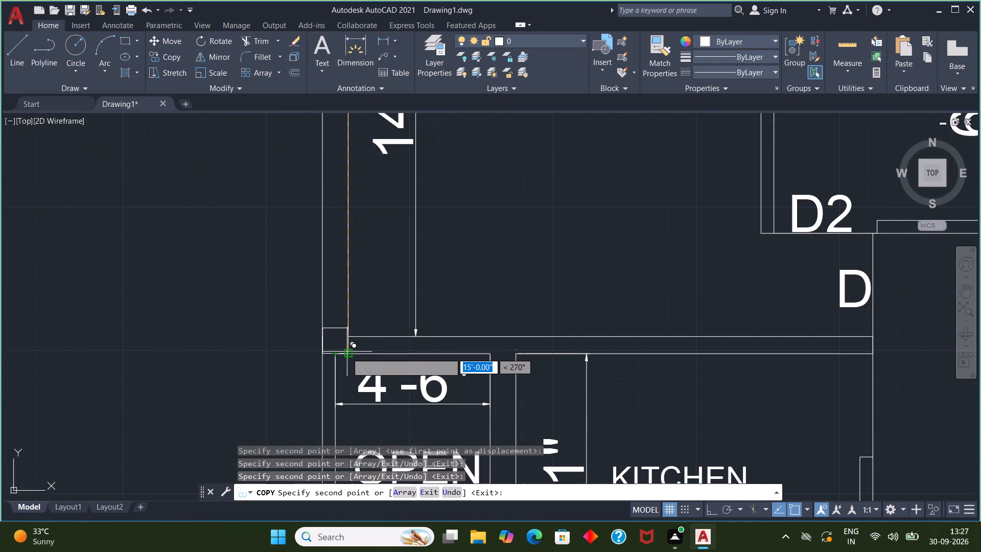
click(346, 351)
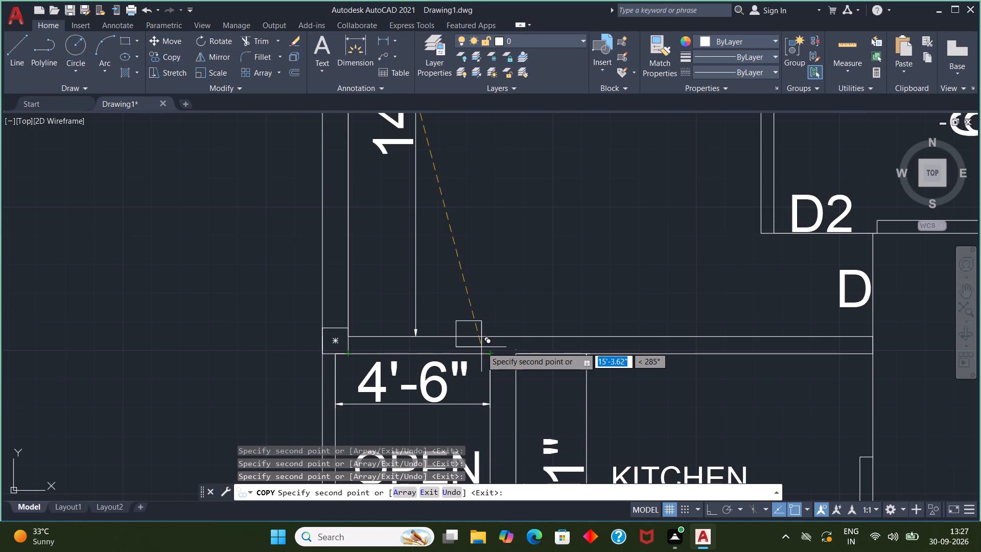
middle_drag(586, 369, 582, 365)
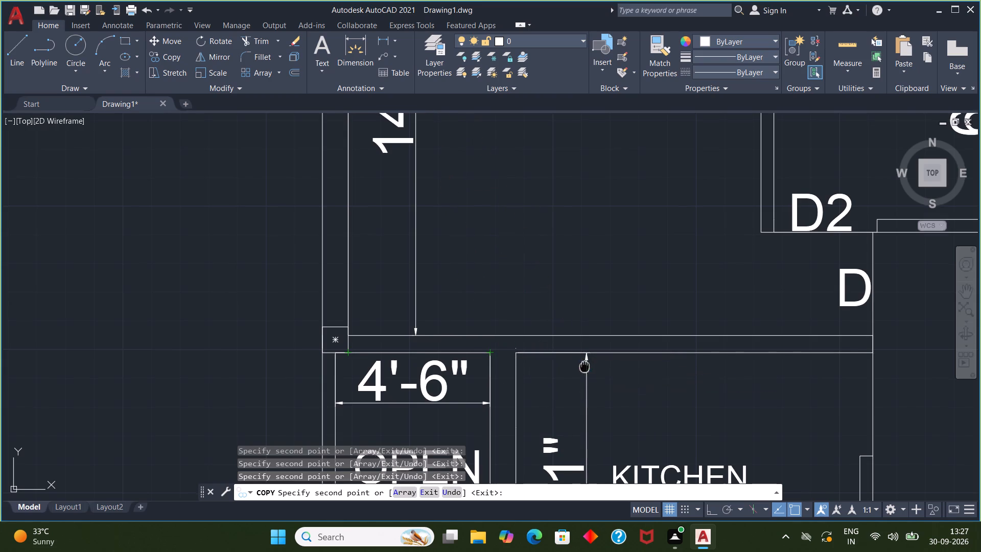
middle_drag(582, 365, 544, 262)
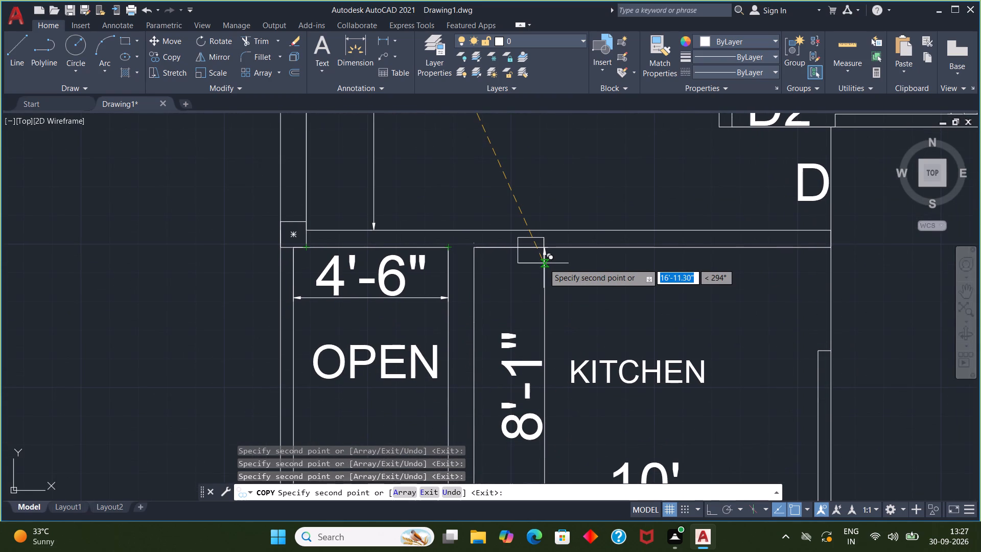
middle_drag(539, 264, 453, 317)
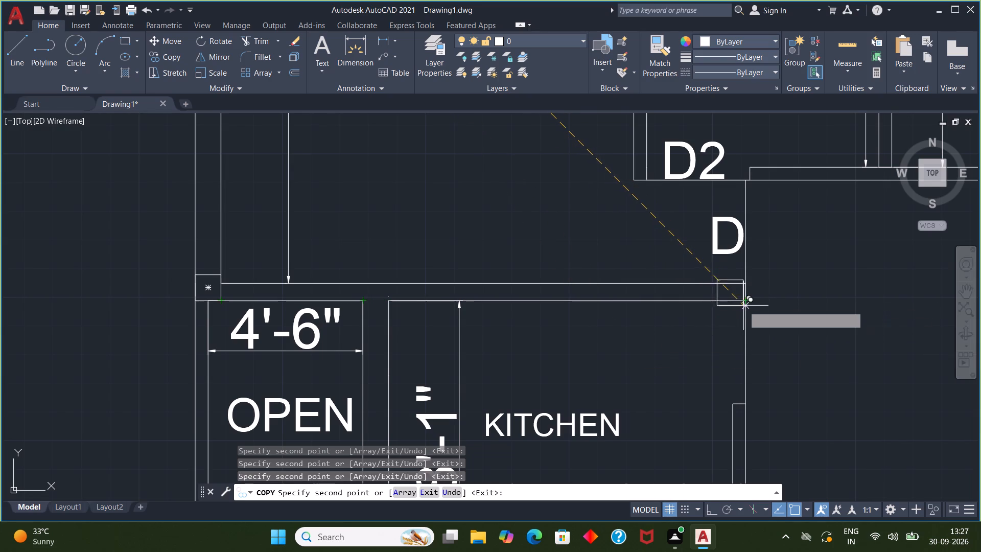
key(Escape)
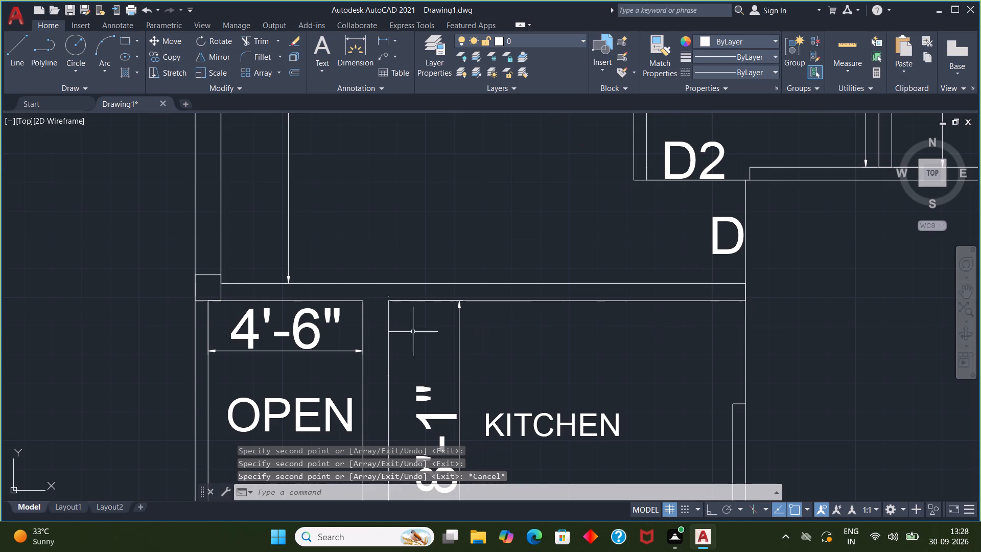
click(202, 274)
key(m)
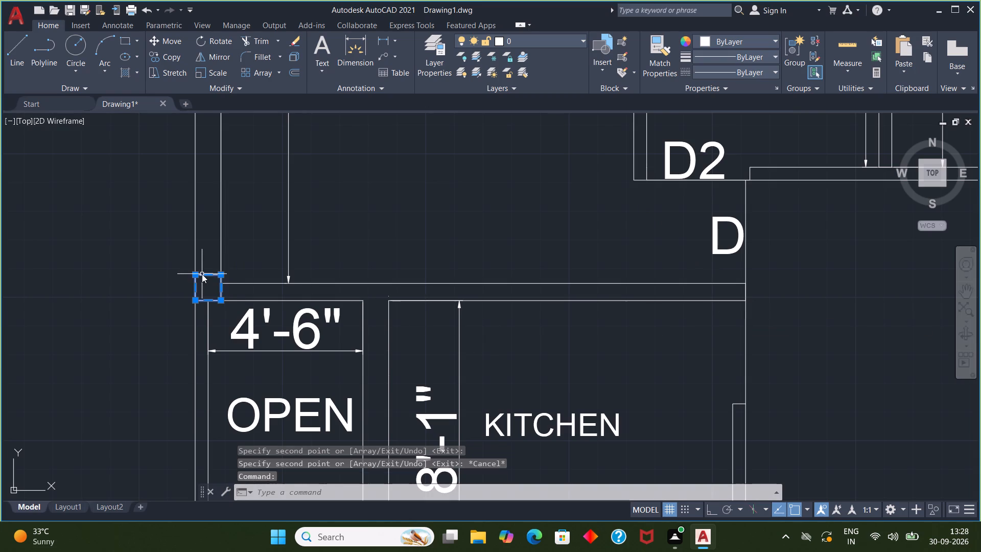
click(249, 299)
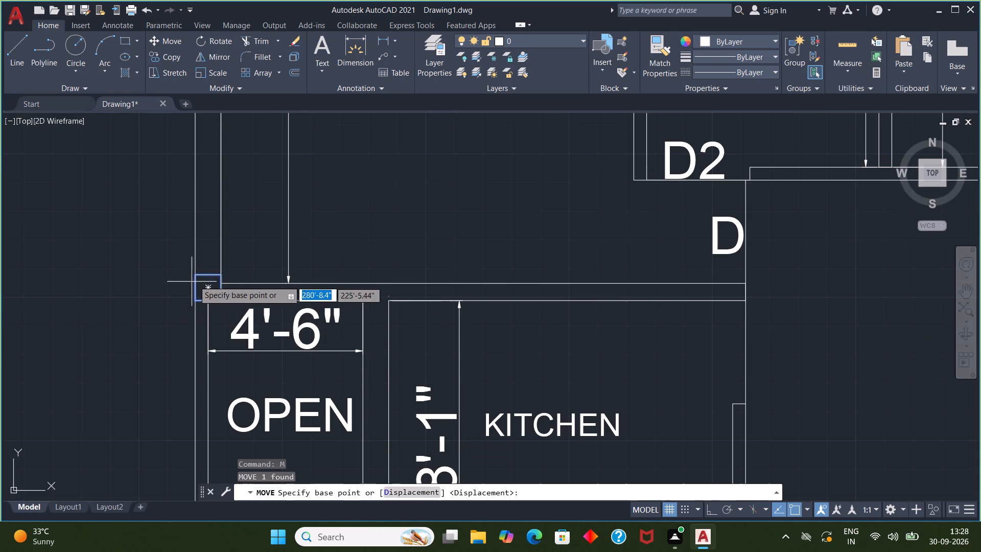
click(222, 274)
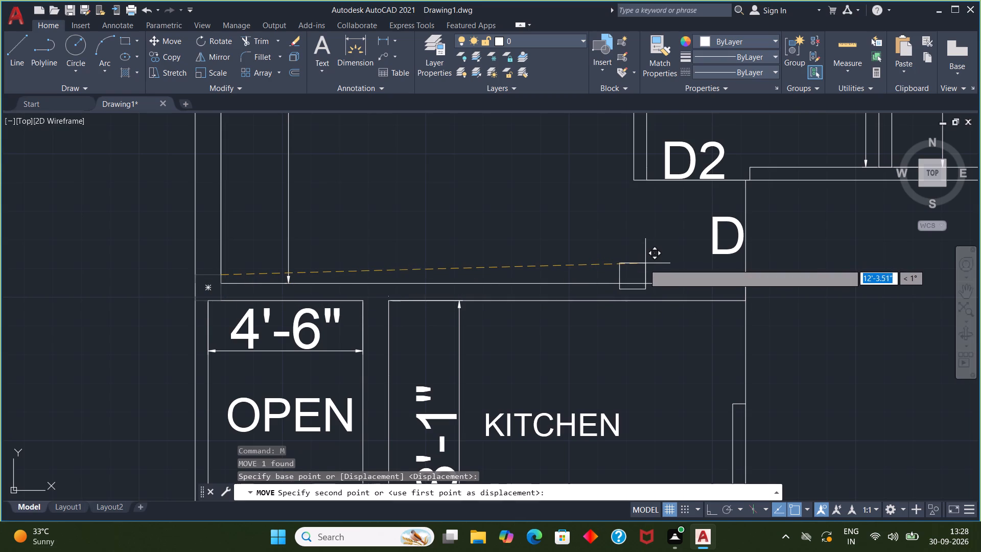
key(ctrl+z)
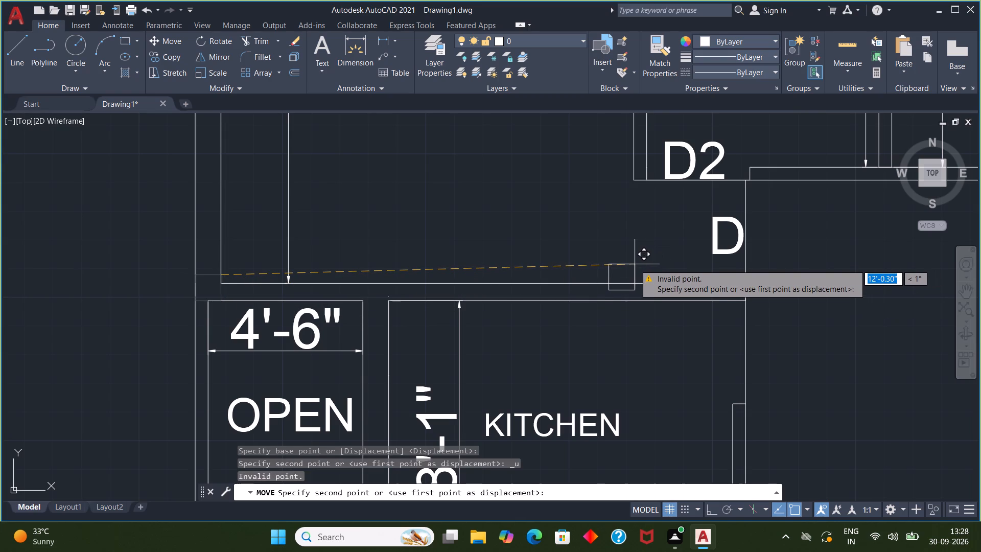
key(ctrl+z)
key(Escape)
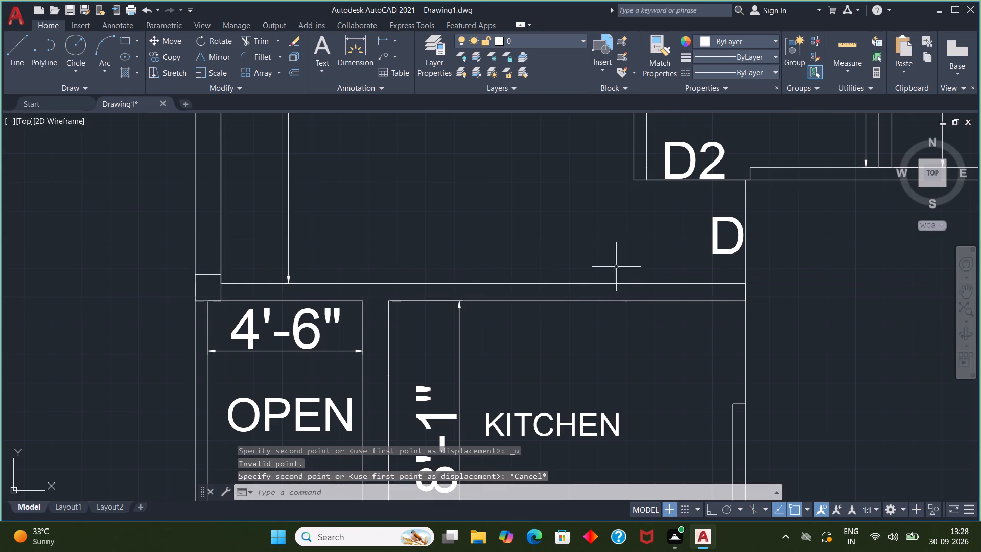
Copy the column at the 12'X14'6" bedroom's southwest corner to the east end of the wall between bedroom and kitchen.
click(215, 272)
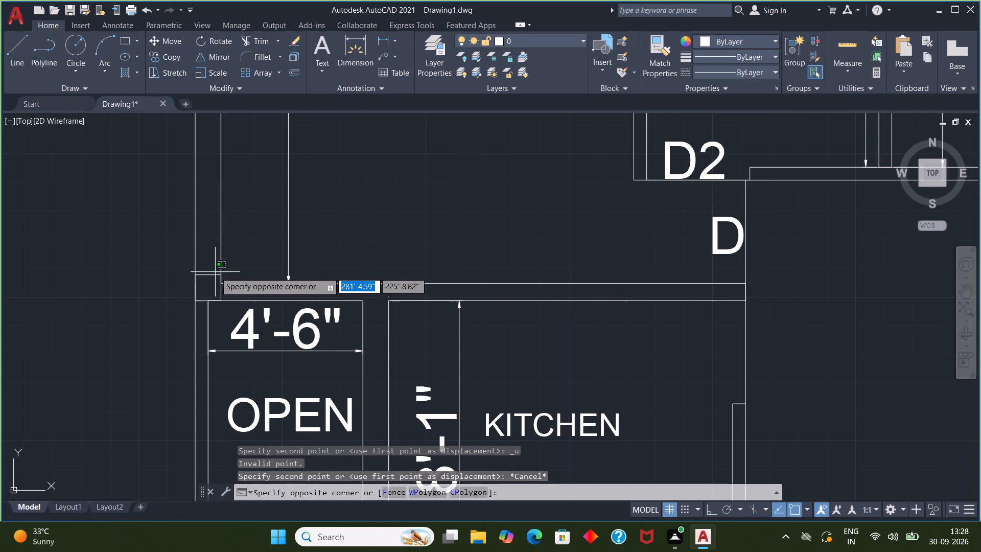
click(214, 279)
key(c)
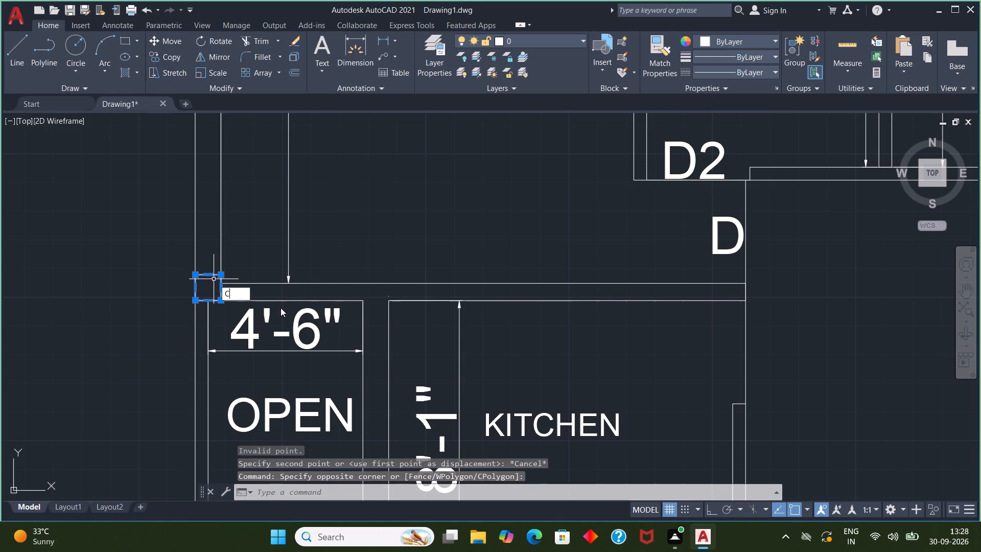
click(285, 319)
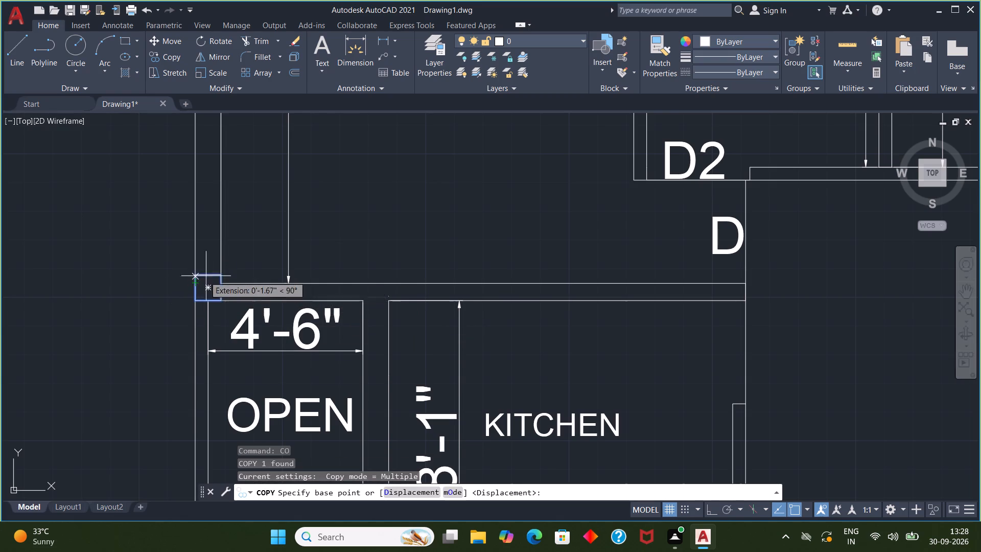
click(225, 276)
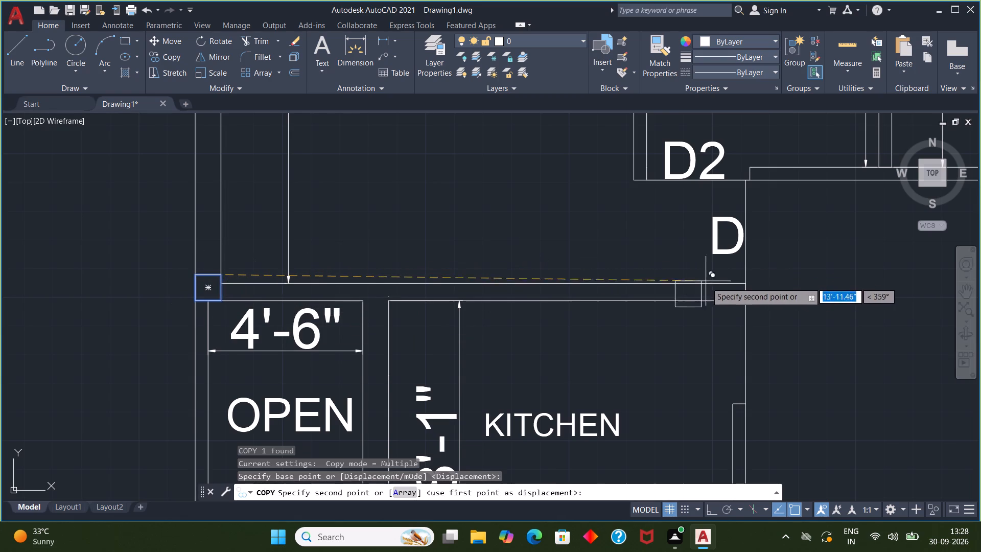
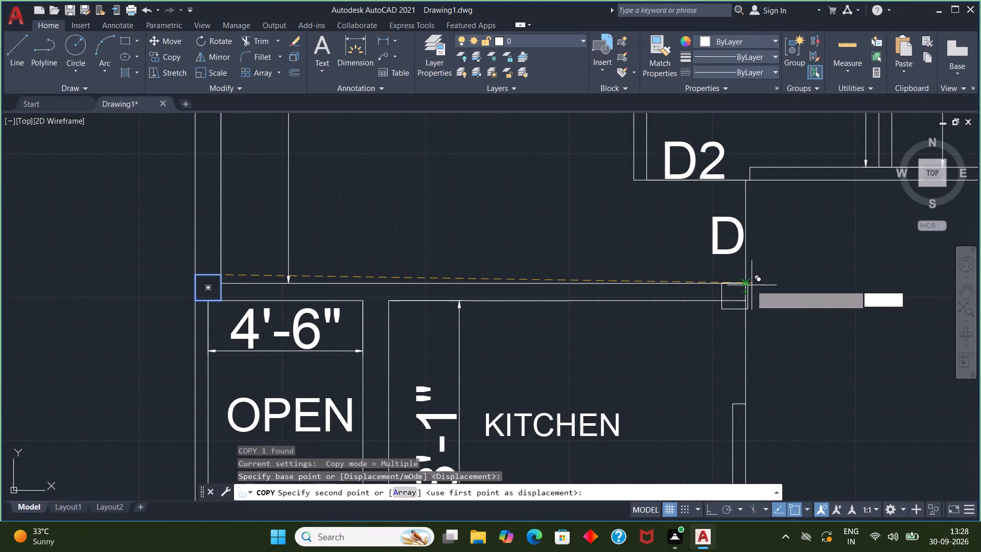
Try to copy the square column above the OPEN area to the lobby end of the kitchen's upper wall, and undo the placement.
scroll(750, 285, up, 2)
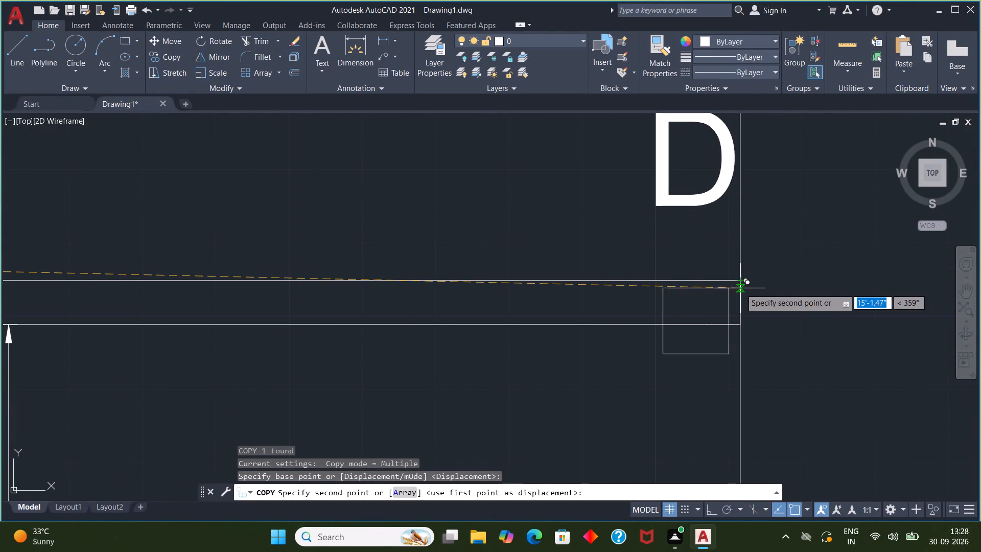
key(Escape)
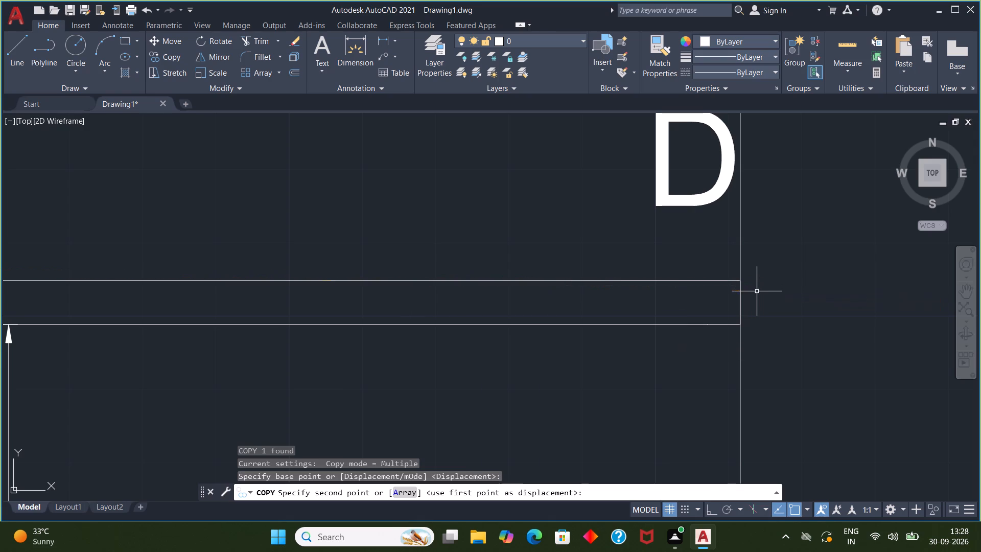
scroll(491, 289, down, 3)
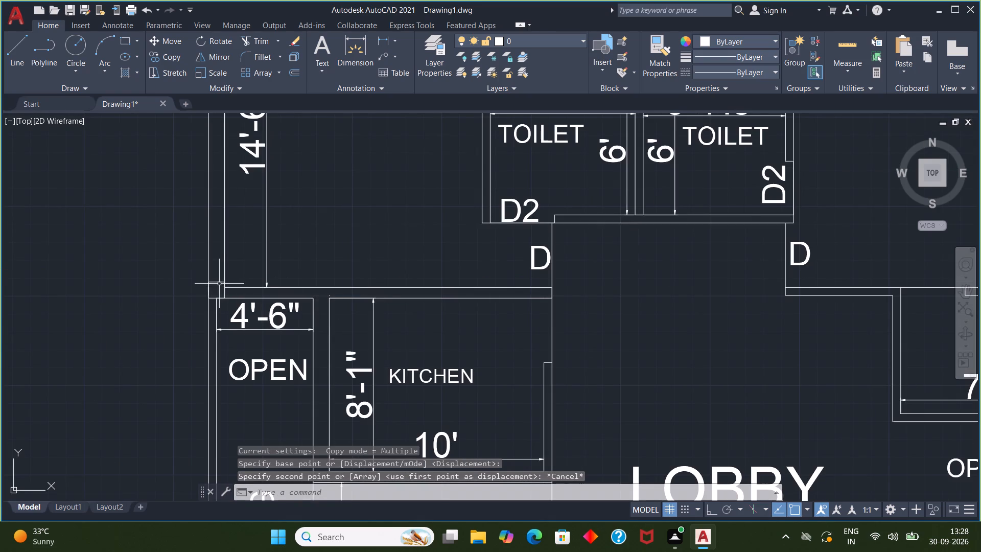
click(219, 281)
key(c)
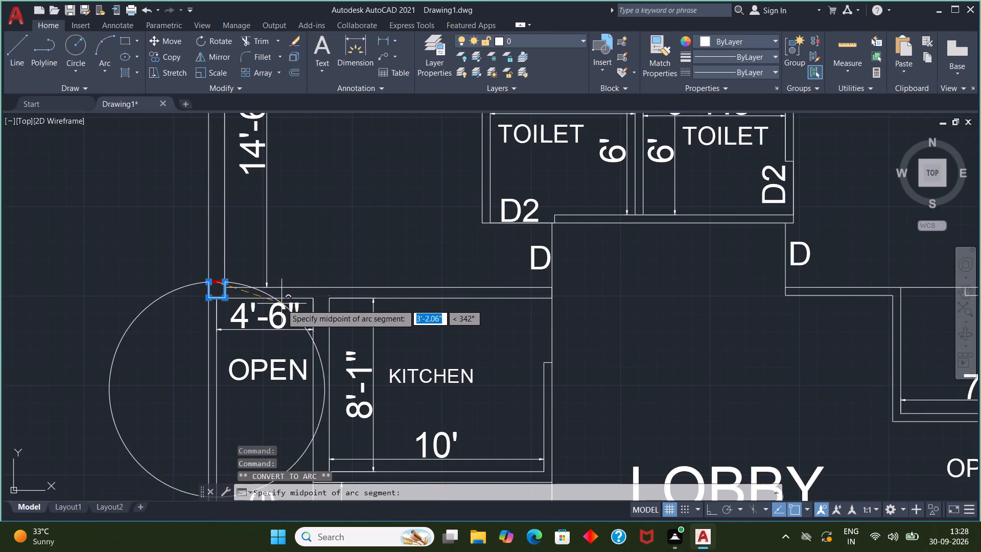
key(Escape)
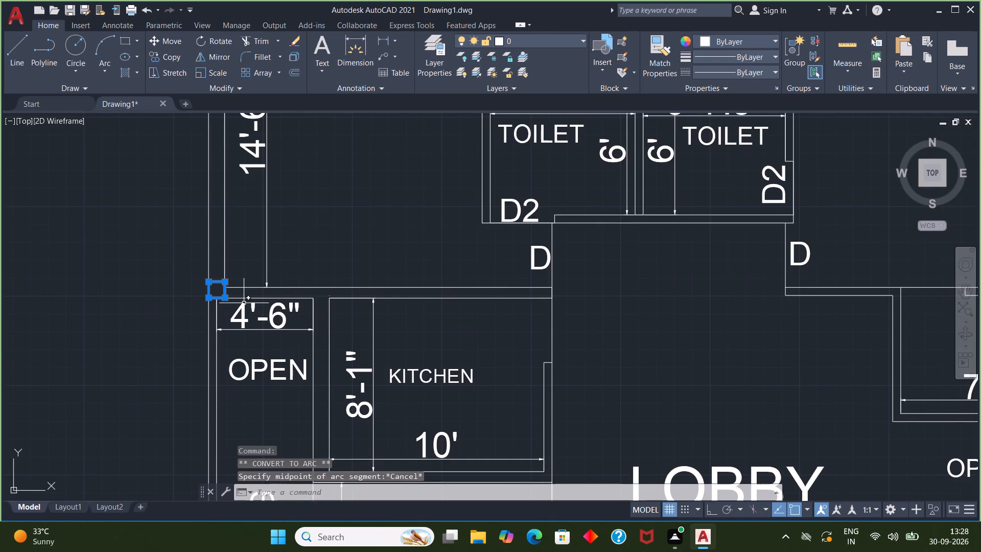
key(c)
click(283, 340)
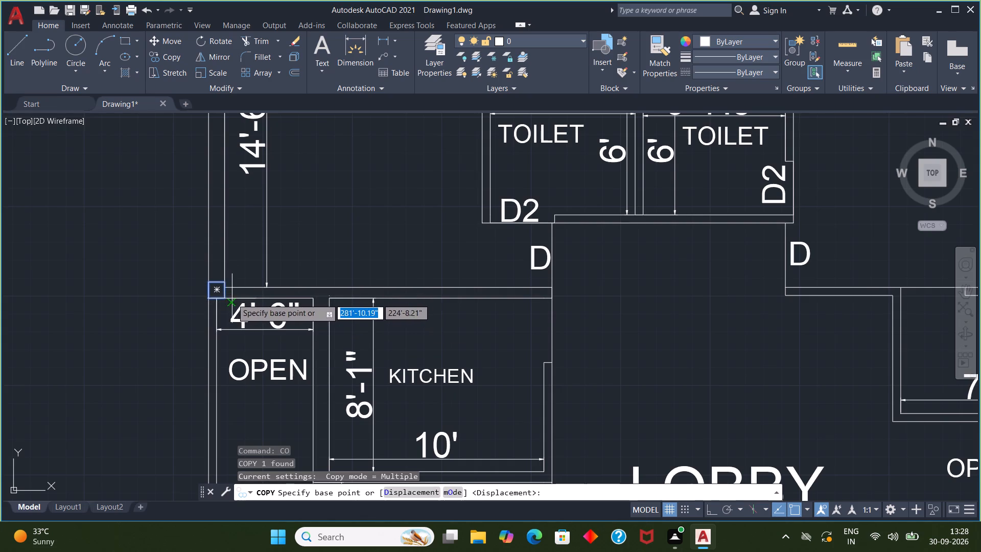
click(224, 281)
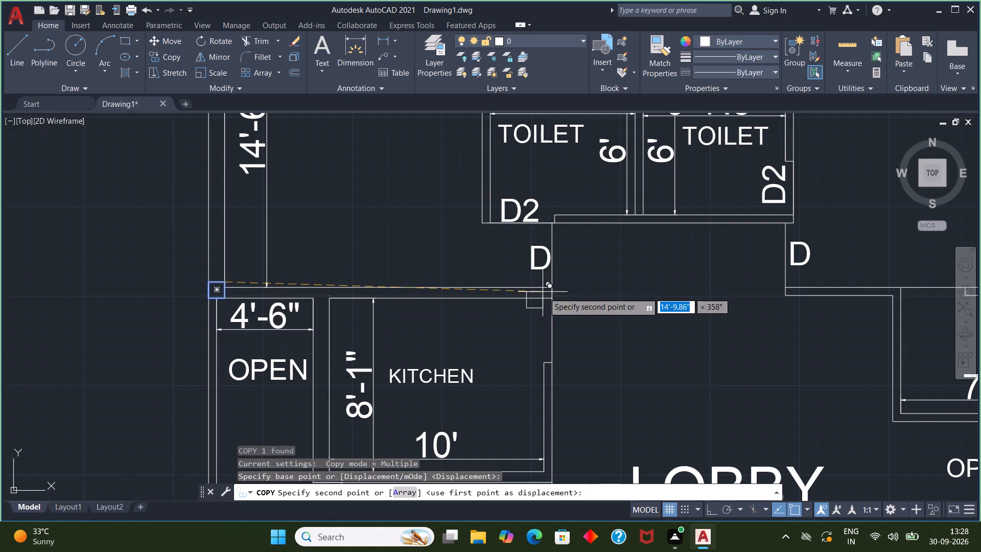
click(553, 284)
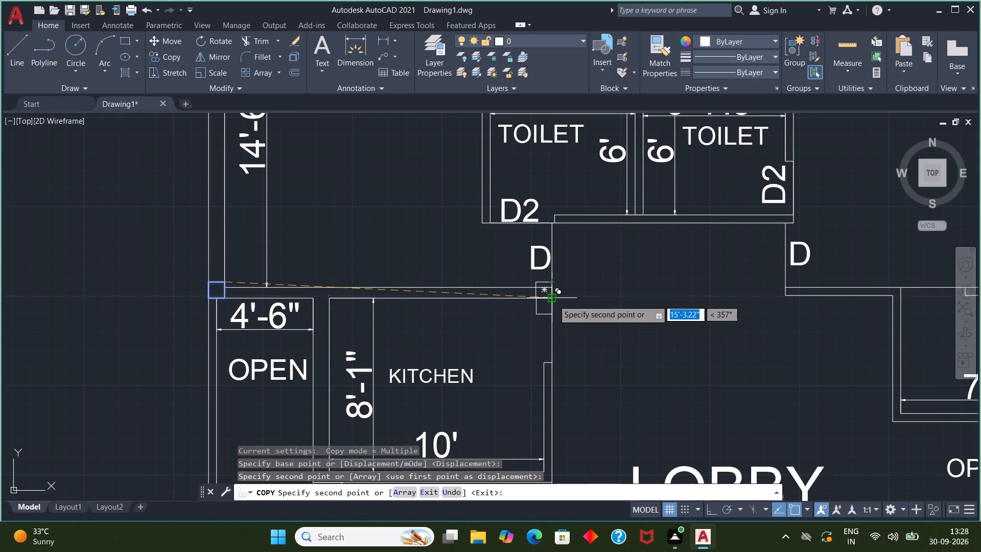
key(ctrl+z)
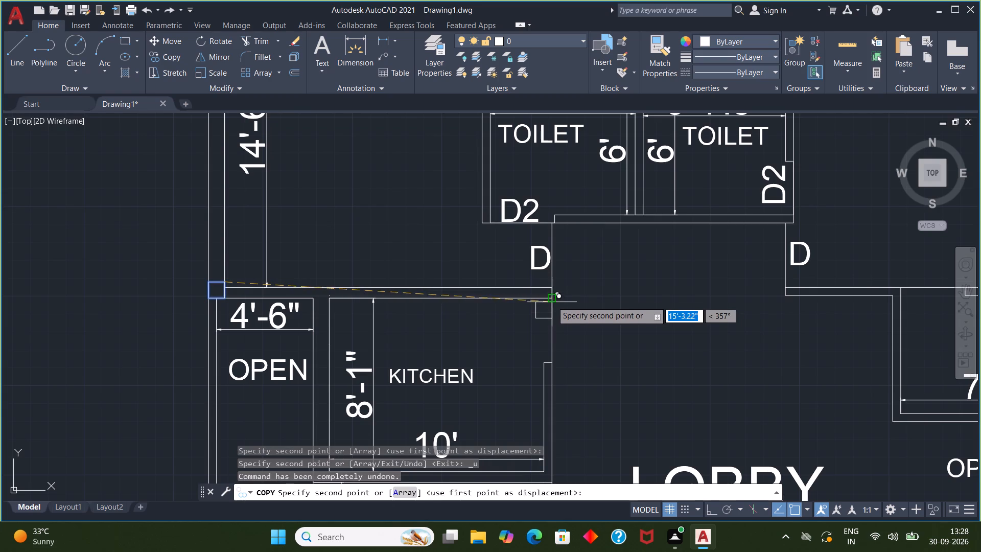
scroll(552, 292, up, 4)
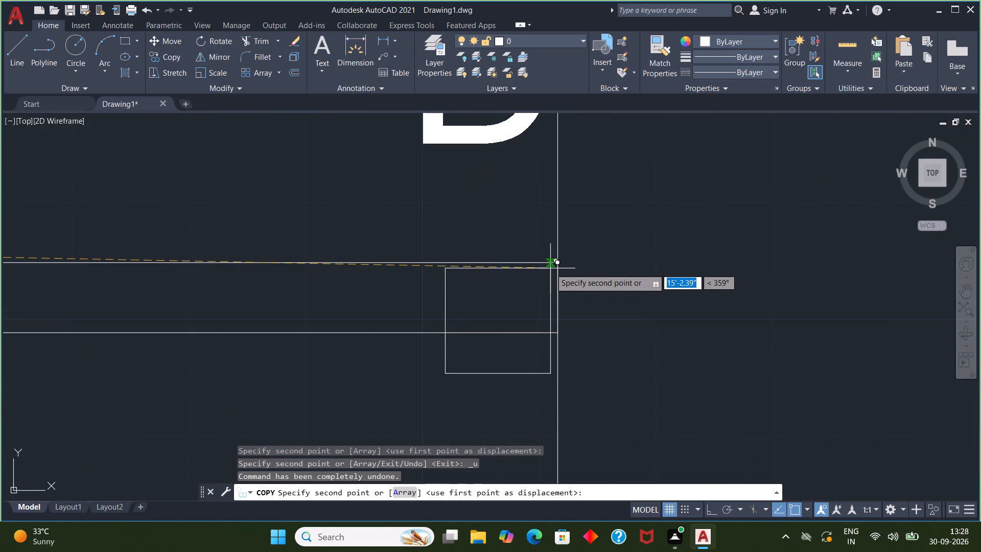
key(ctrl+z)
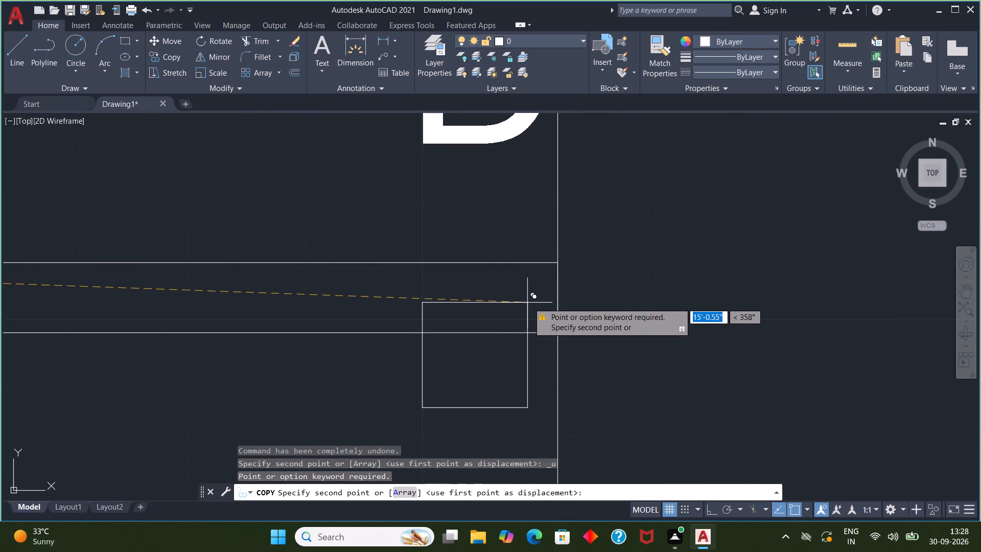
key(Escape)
Copy the square column above the OPEN area, from its upper-right corner, to the kitchen's upper wall corner at the lobby, below door D.
scroll(524, 305, down, 2)
scroll(582, 291, down, 2)
middle_drag(281, 313, 364, 301)
scroll(361, 303, down, 1)
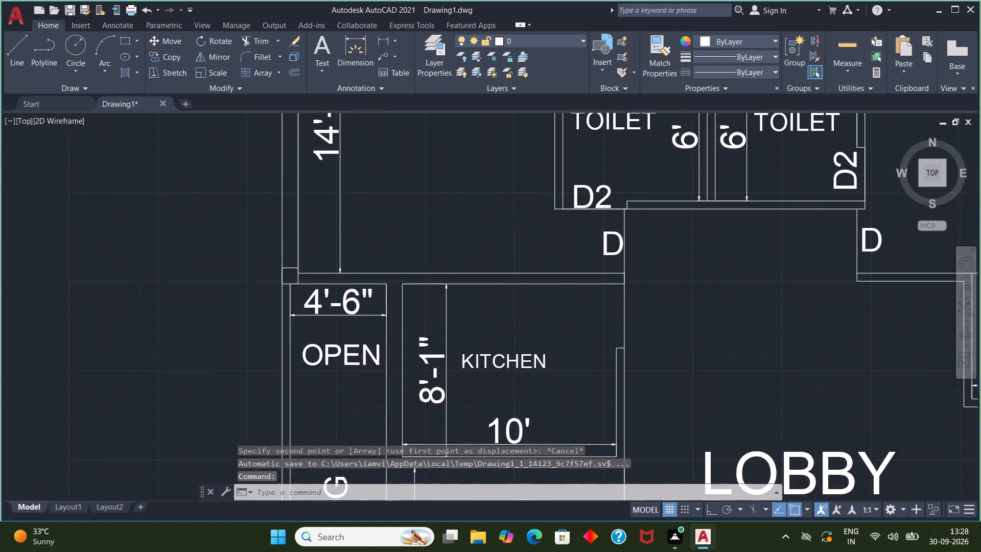
middle_drag(364, 301, 370, 295)
scroll(311, 282, up, 5)
click(415, 284)
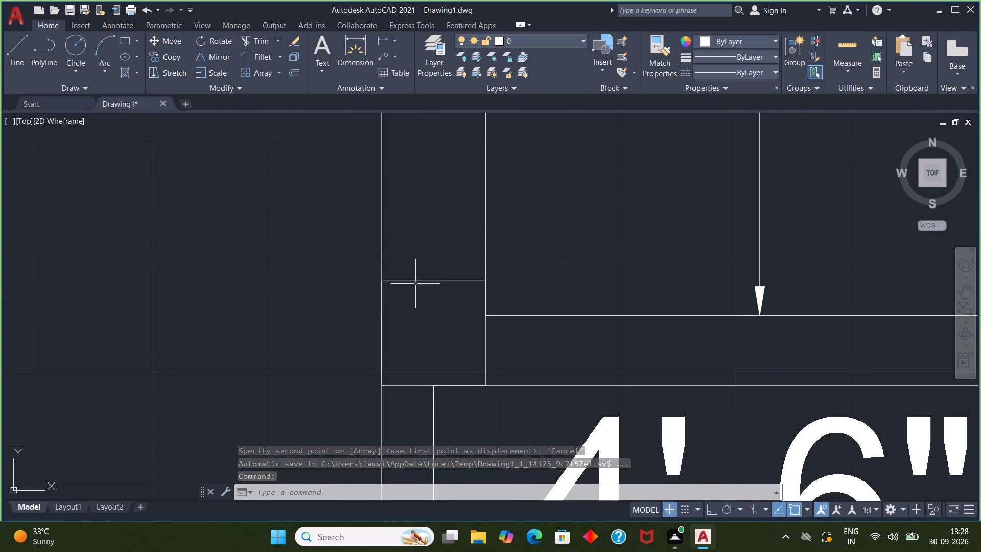
click(415, 281)
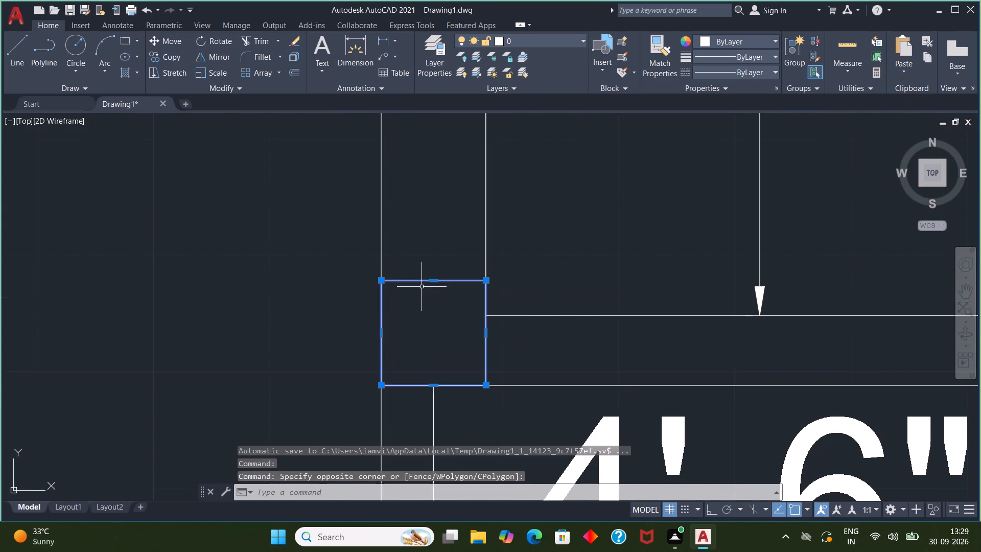
key(c)
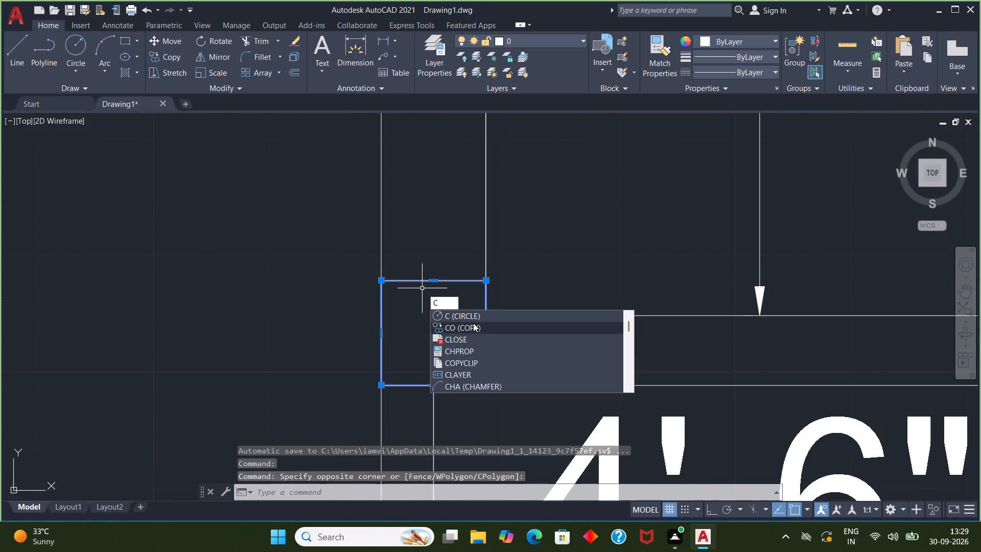
click(473, 323)
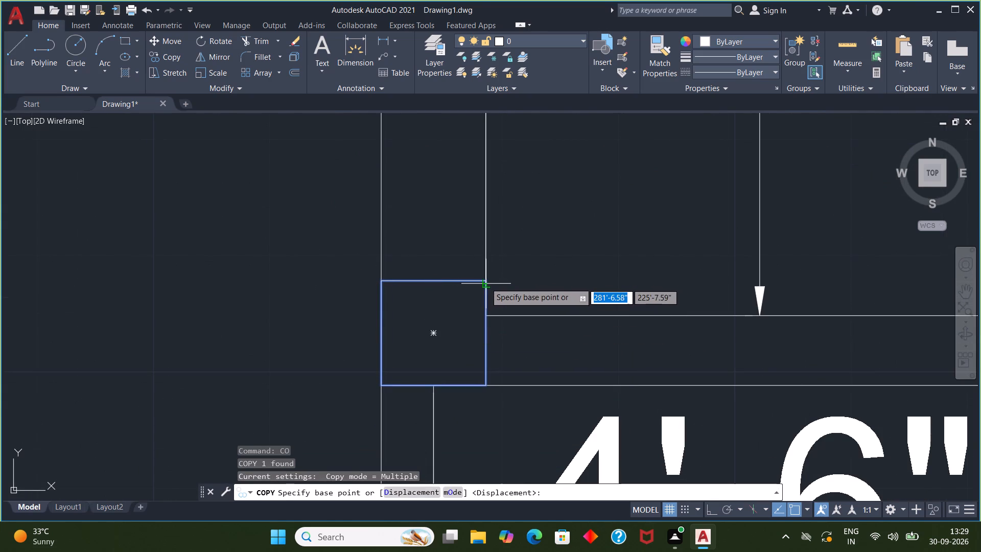
click(485, 280)
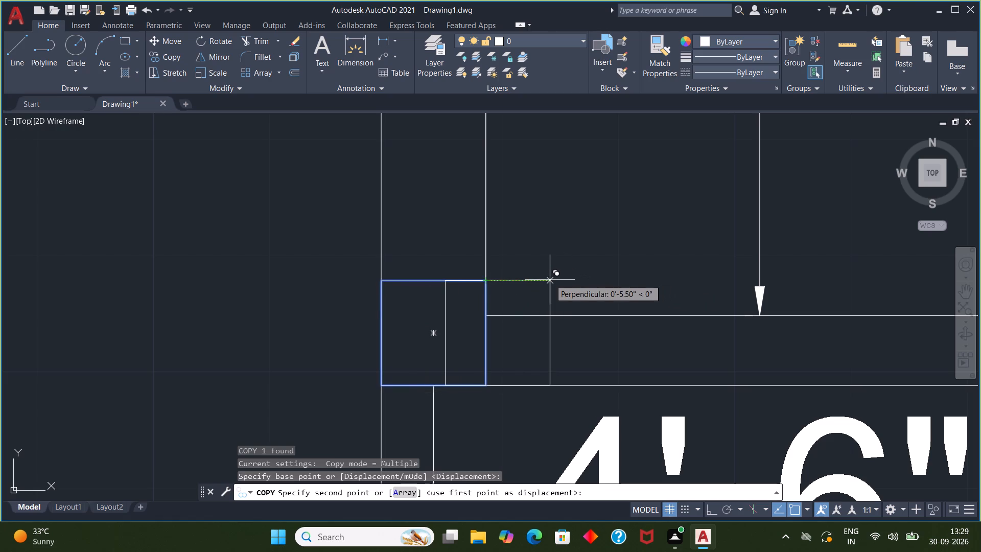
middle_drag(676, 280, 675, 280)
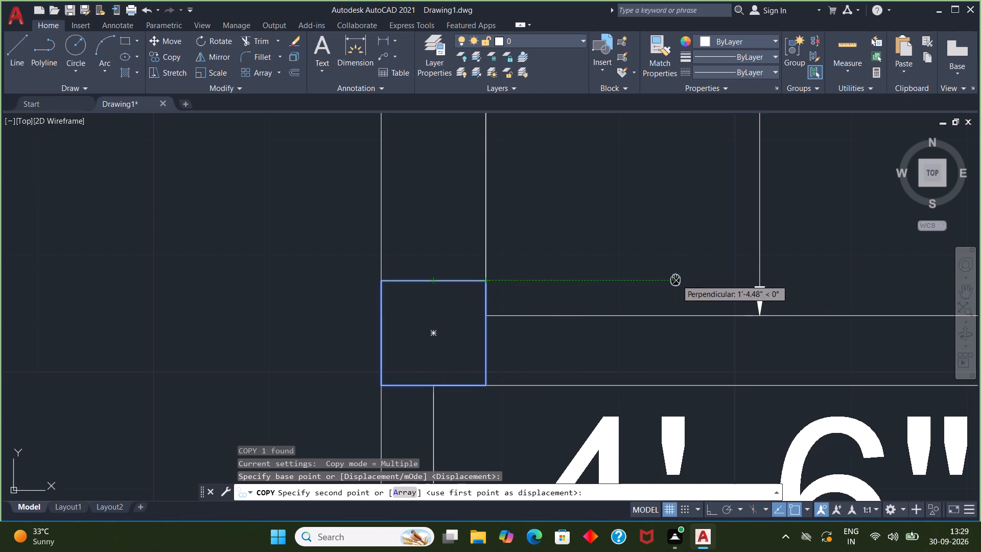
middle_drag(675, 280, 130, 330)
scroll(131, 323, down, 2)
middle_drag(406, 325, 472, 252)
scroll(470, 260, down, 1)
middle_drag(517, 278, 269, 257)
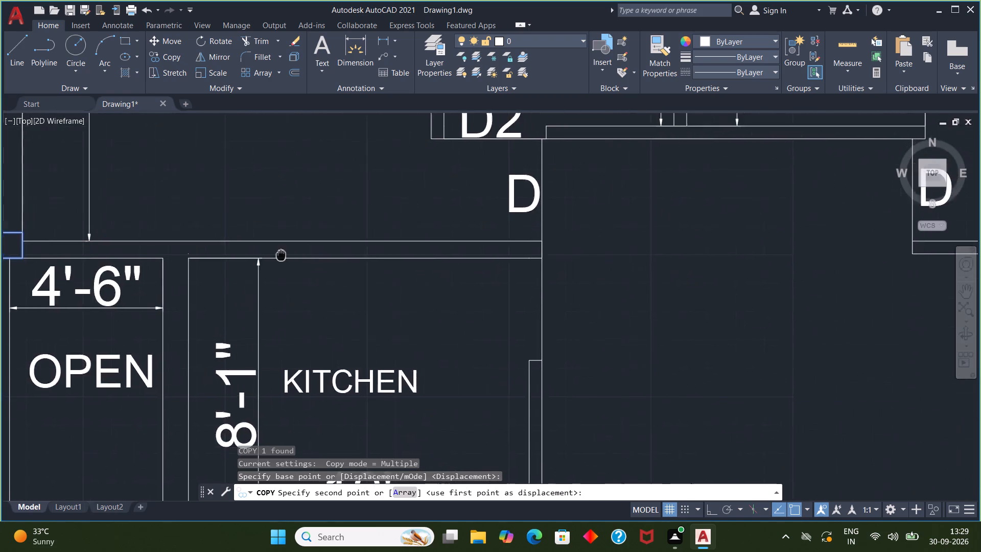
middle_drag(269, 257, 191, 271)
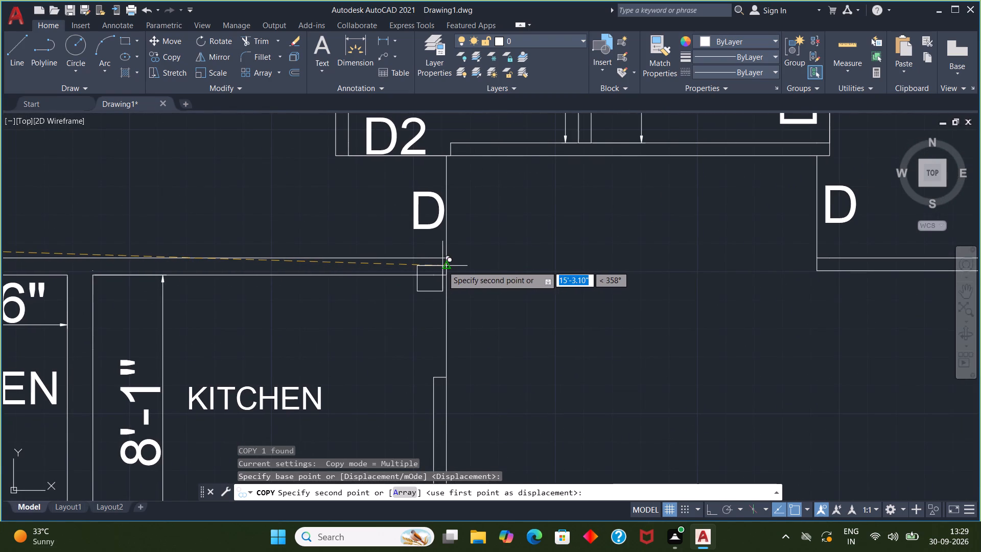
click(444, 255)
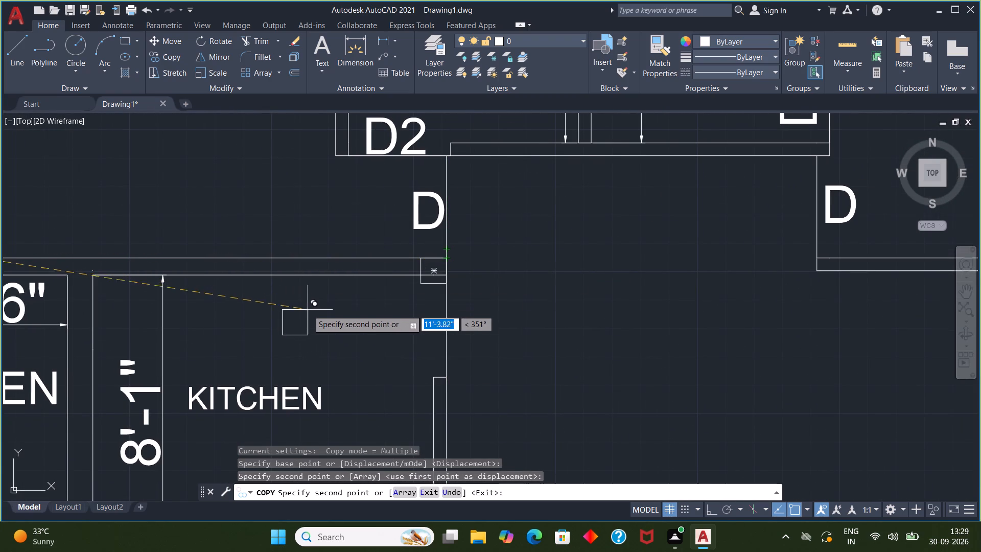
scroll(308, 310, up, 1)
key(Escape)
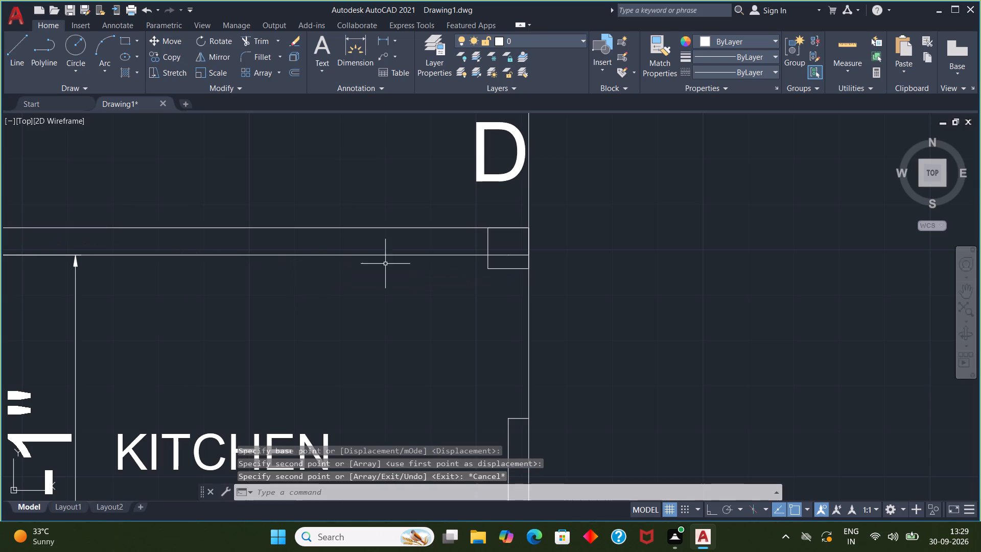
Trim the kitchen's lower wall line segments that run inside the column at the lobby corner below door D.
click(269, 40)
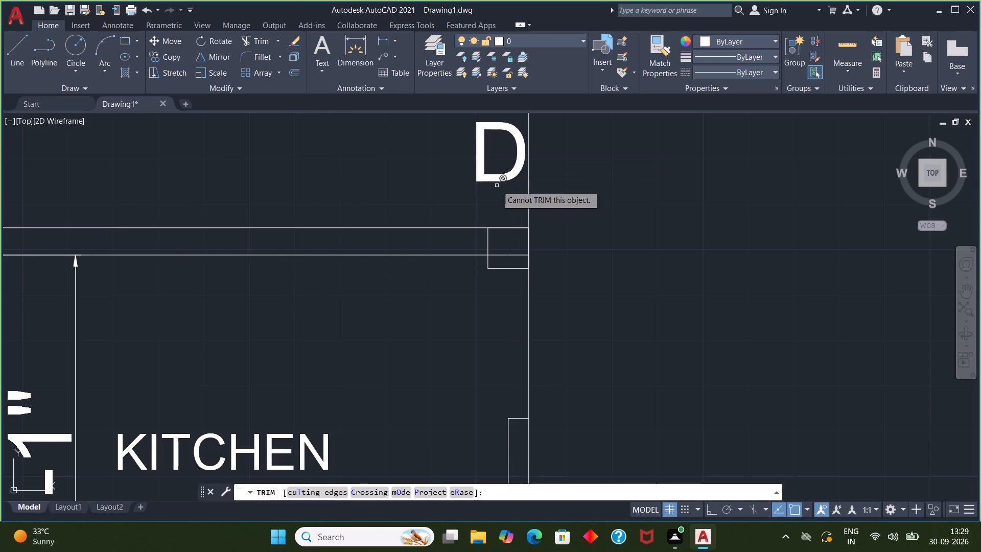
click(507, 255)
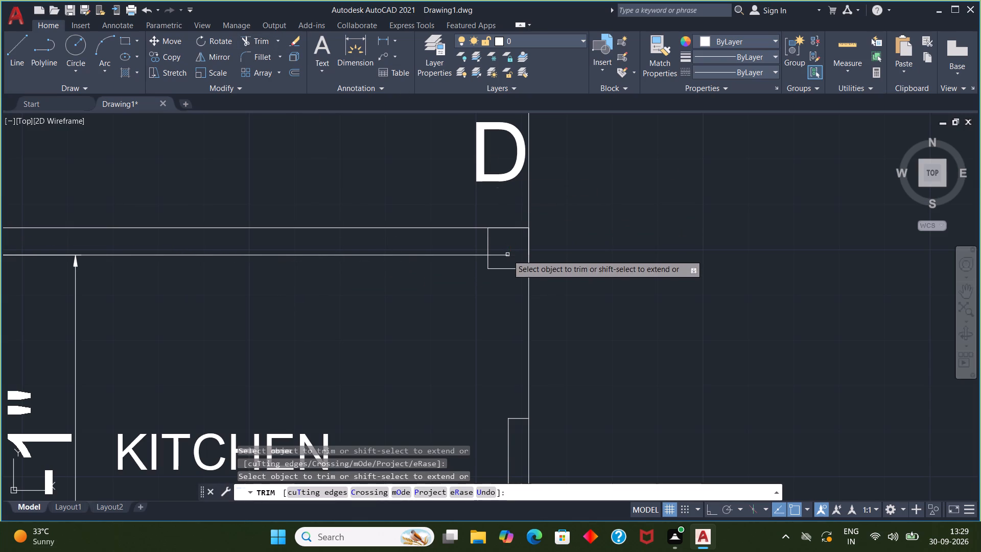
click(498, 255)
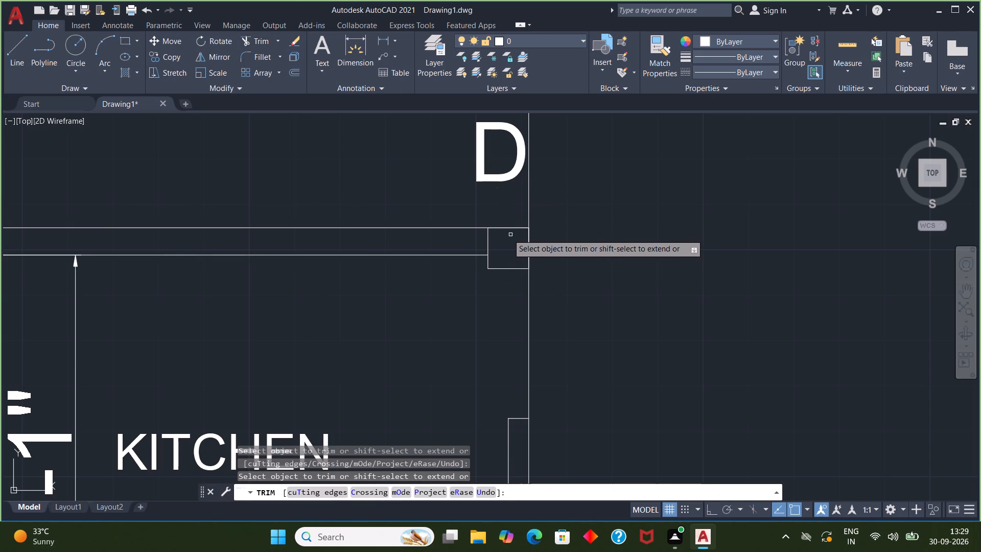
scroll(491, 233, down, 2)
key(Escape)
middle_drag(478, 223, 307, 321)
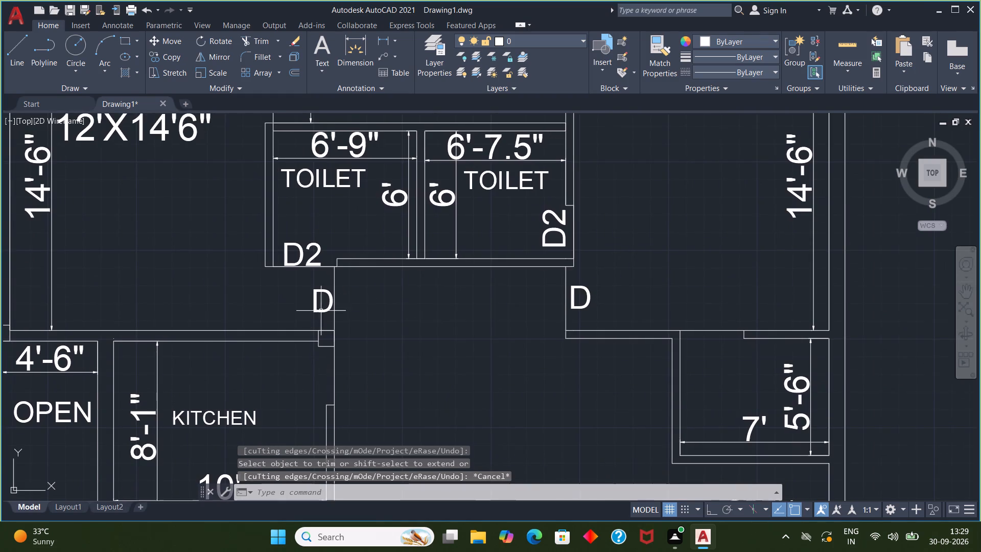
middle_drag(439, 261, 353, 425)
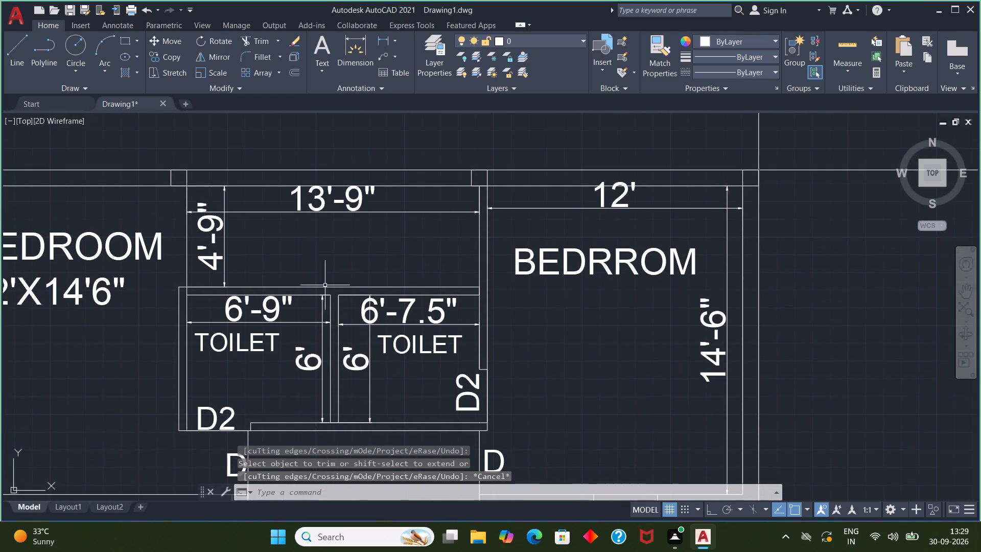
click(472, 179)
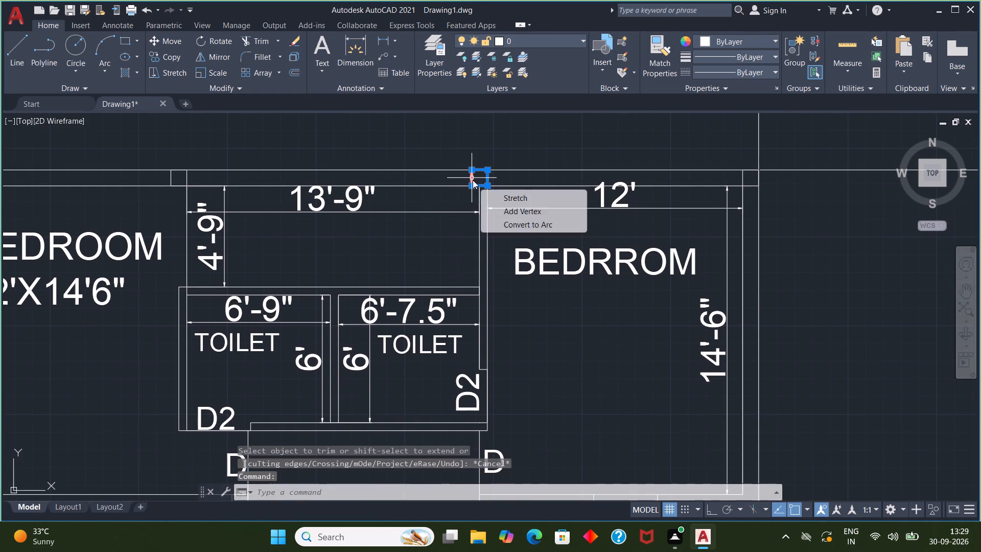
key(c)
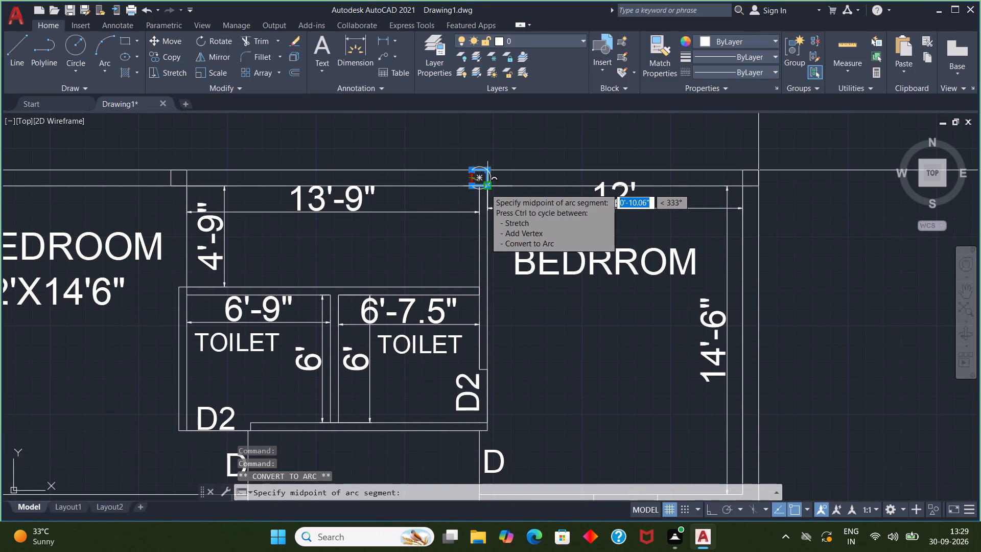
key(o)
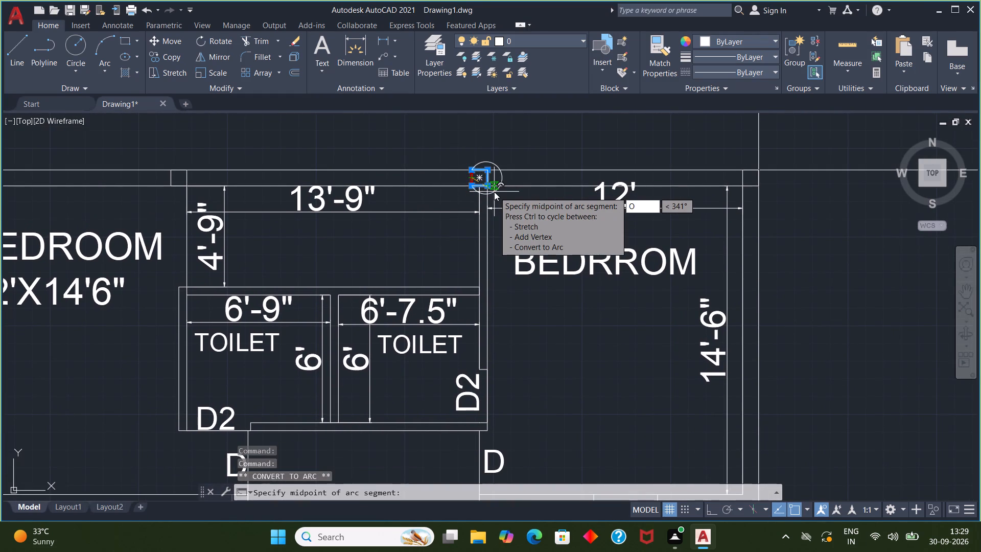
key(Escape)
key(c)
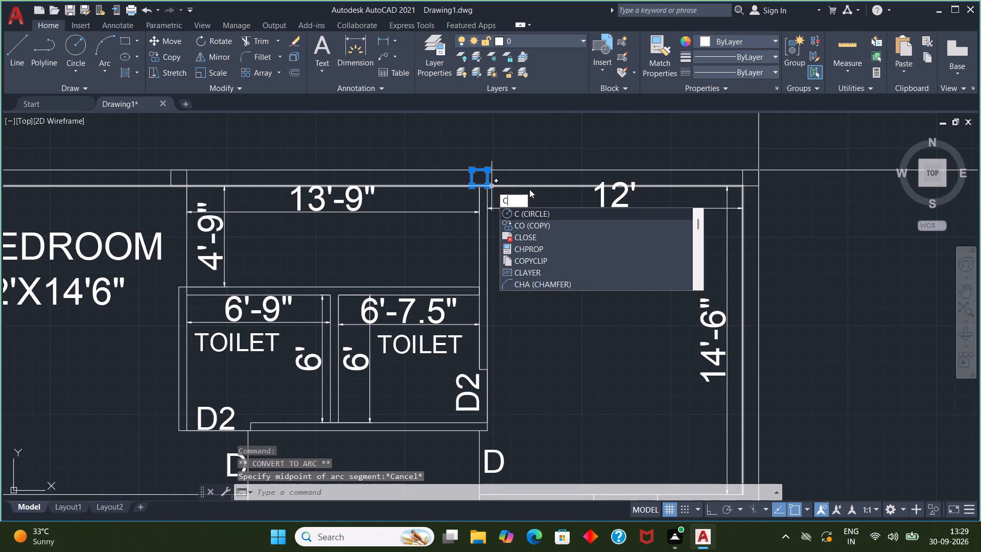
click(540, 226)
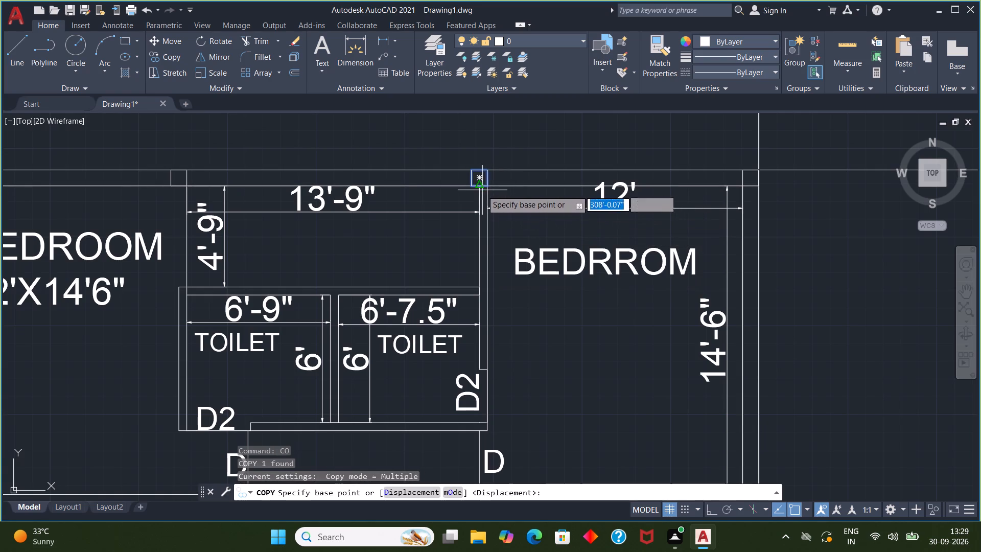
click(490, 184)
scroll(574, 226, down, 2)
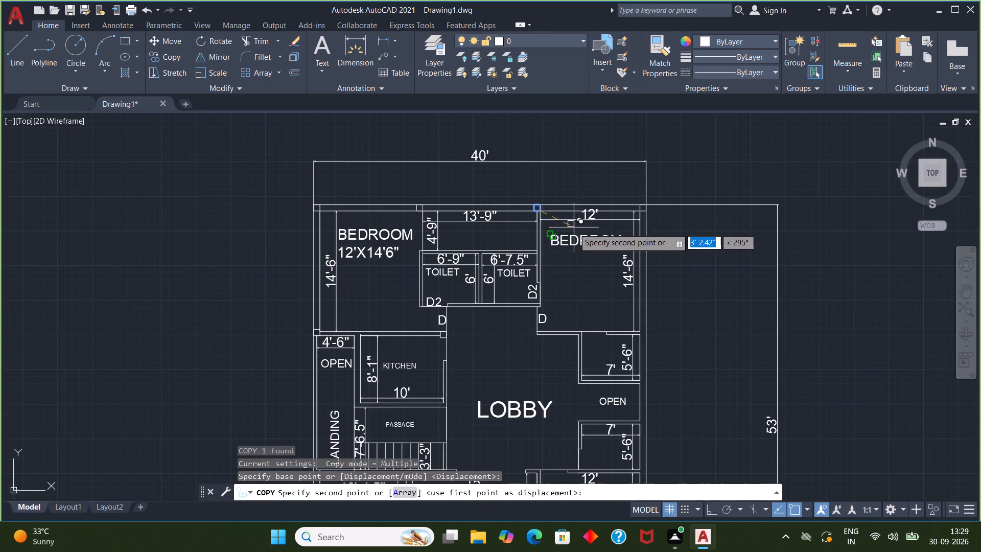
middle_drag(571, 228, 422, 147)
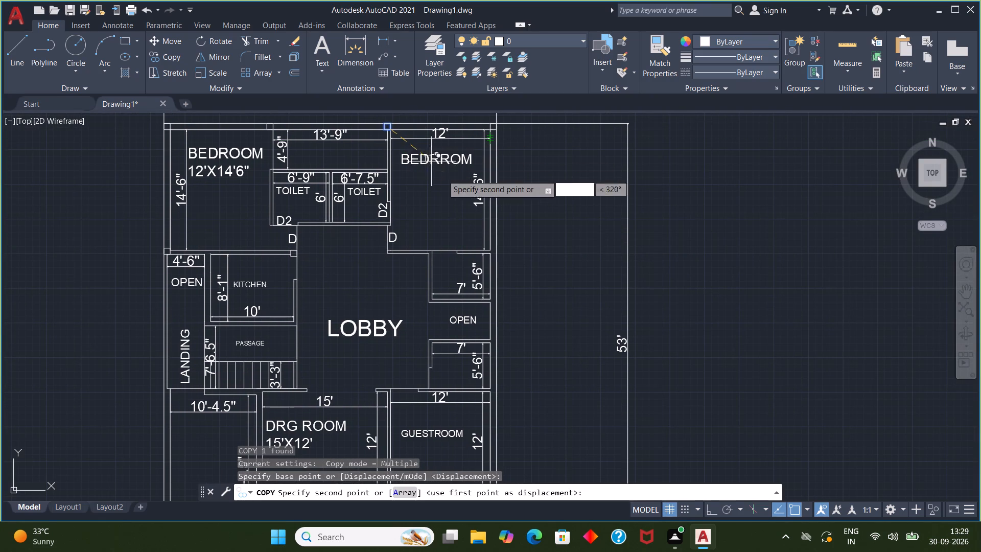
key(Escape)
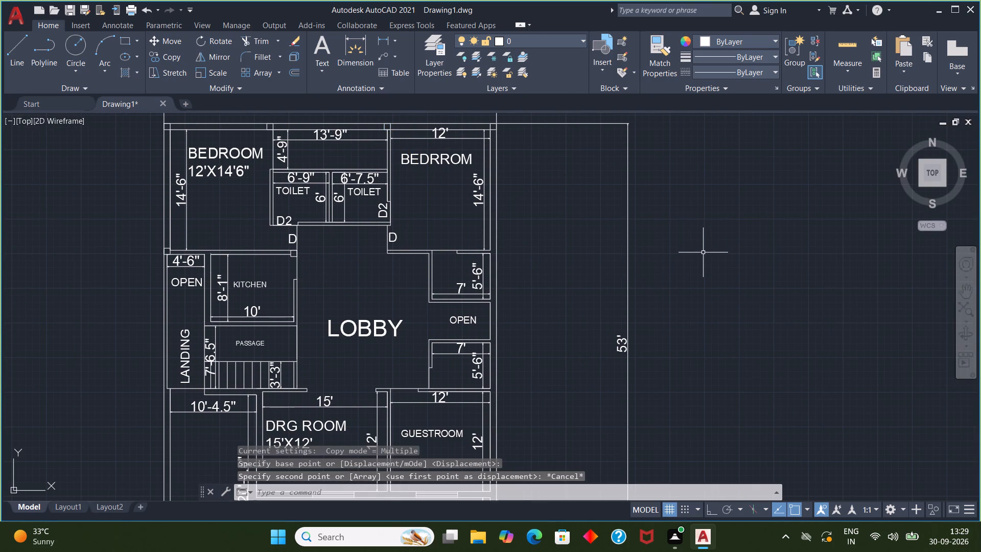
Draw a closed 9" by 9" square column with the Line command, using Ortho, in the empty area beyond the 53' dimension.
key(l)
key(Return)
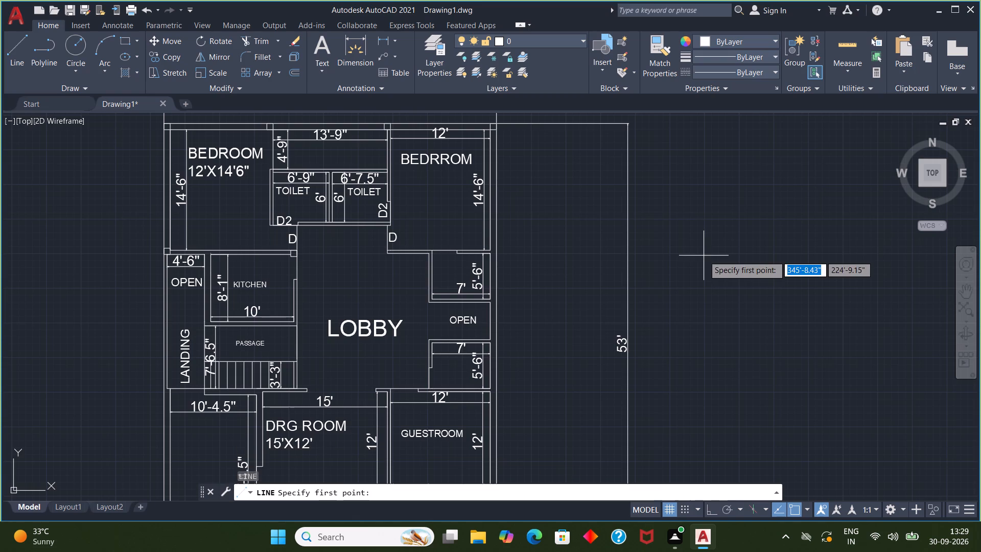
click(704, 255)
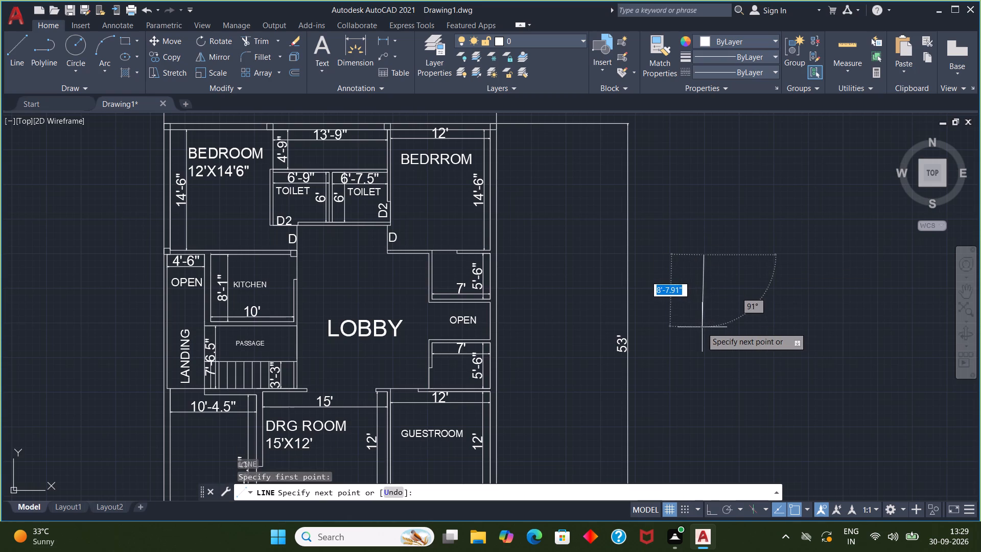
key(F8)
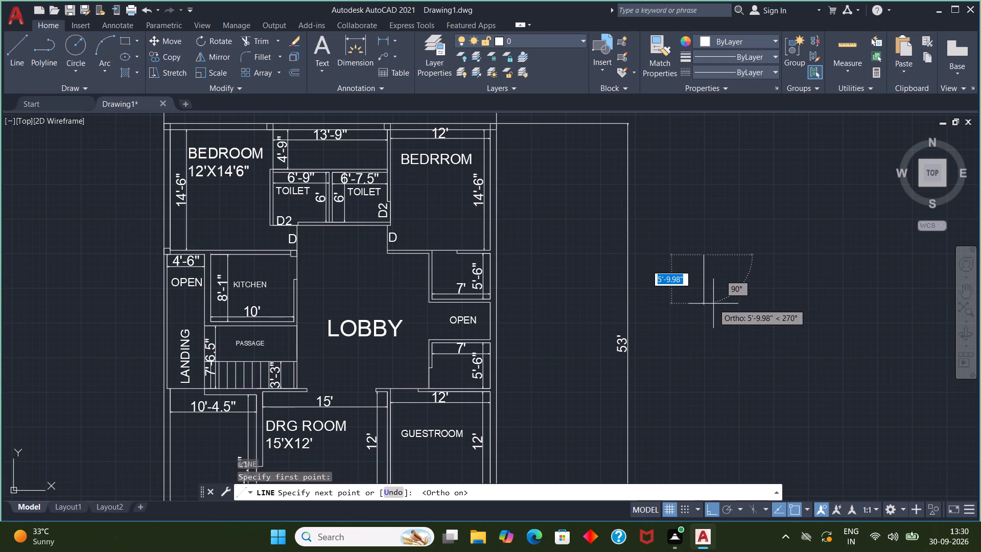
key(9)
key(shift+quotedbl)
key(Return)
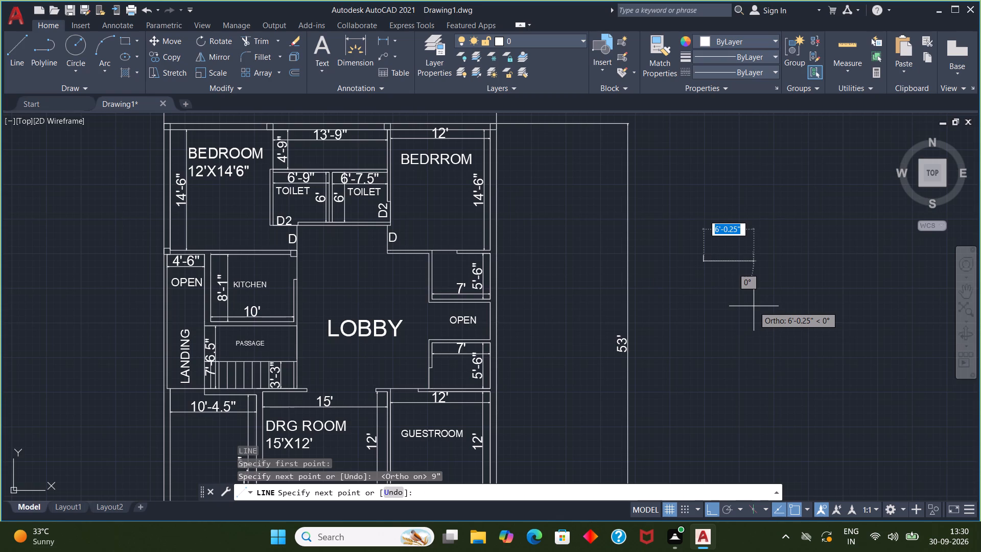
key(9)
key(shift+quotedbl)
key(Return)
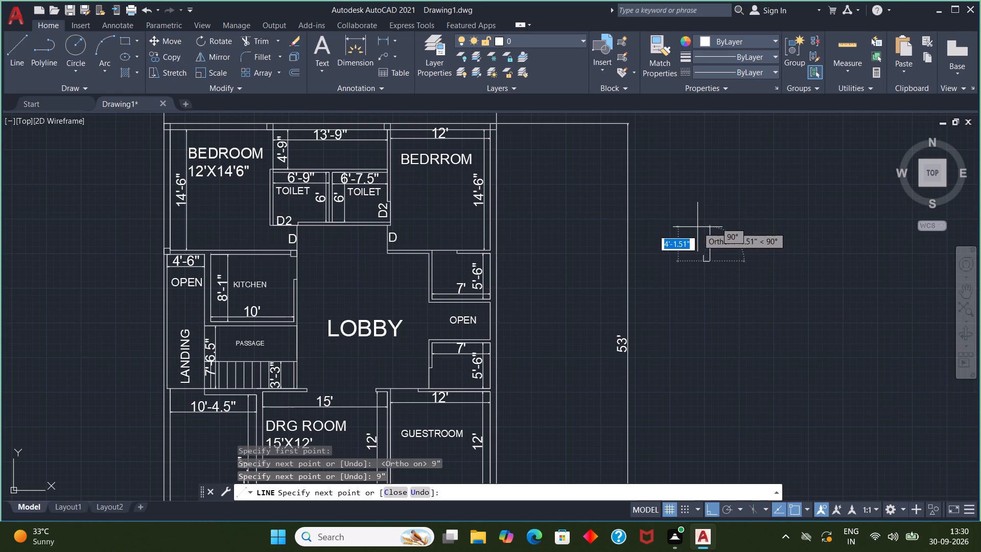
key(9)
key(shift+quotedbl)
key(Return)
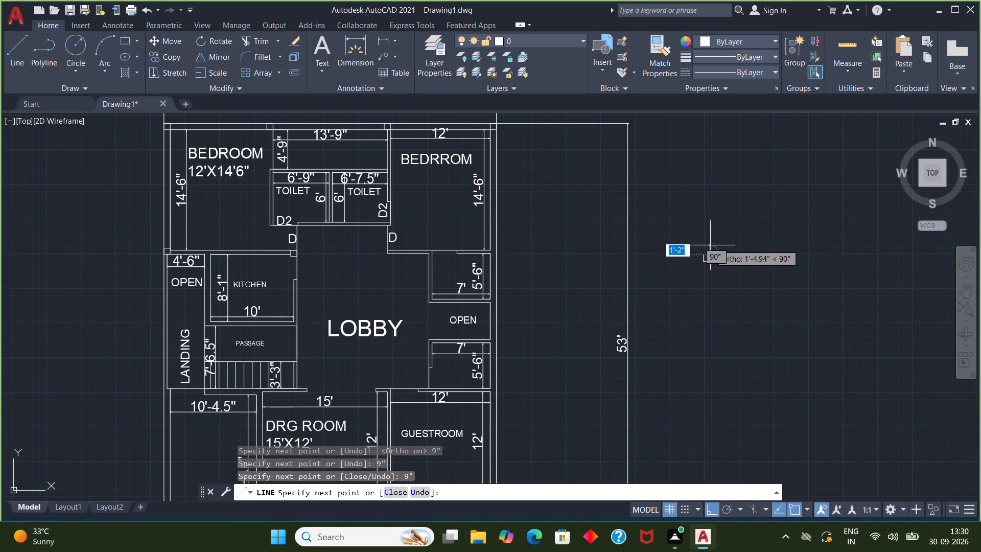
scroll(708, 244, up, 4)
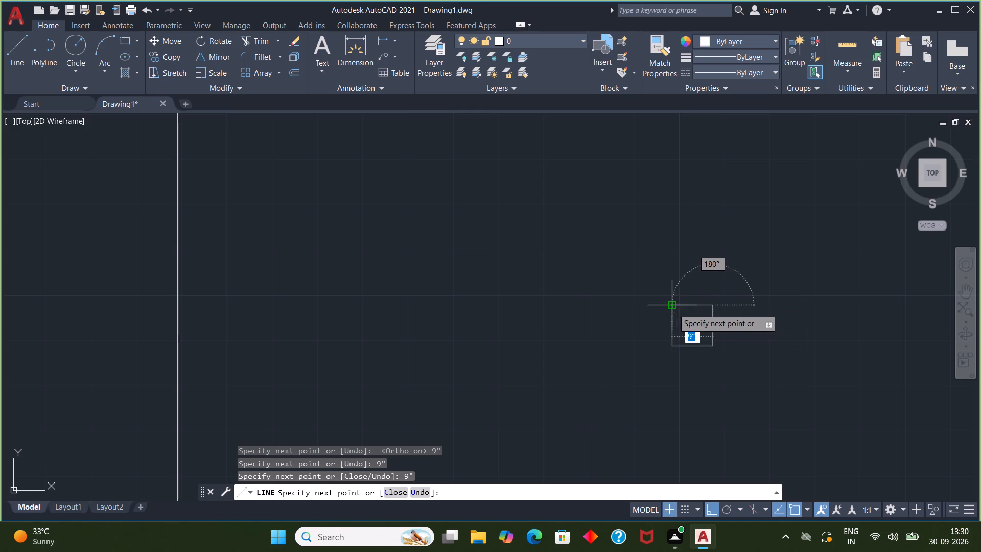
click(671, 306)
key(Escape)
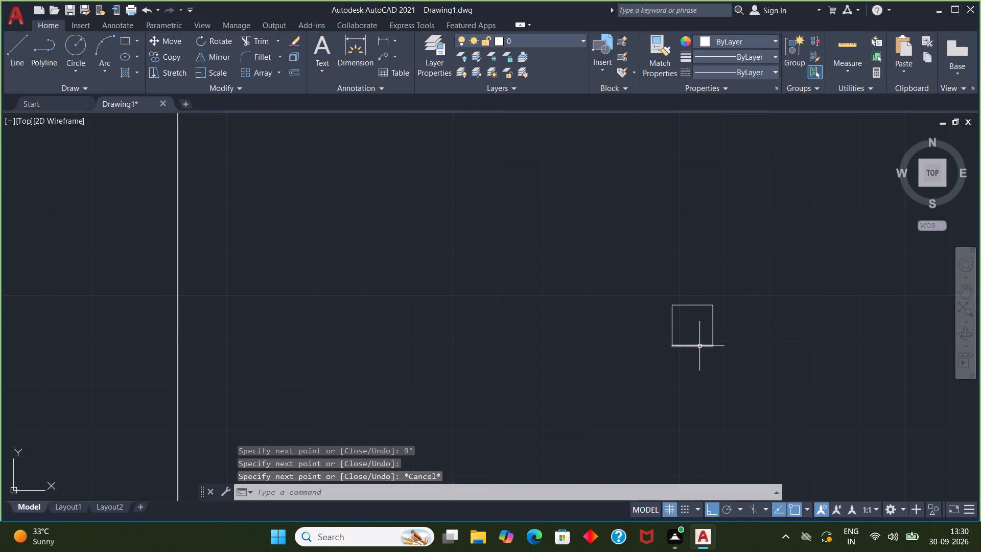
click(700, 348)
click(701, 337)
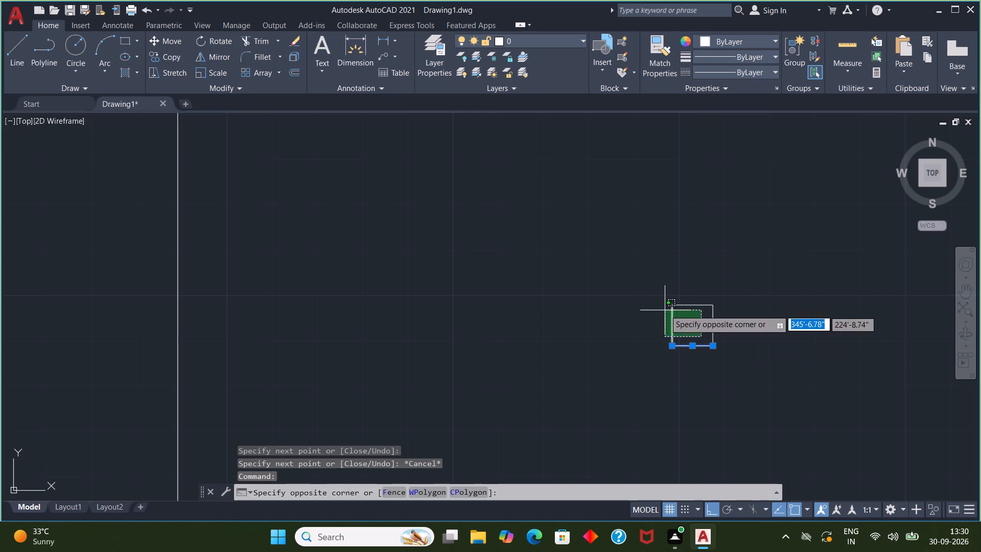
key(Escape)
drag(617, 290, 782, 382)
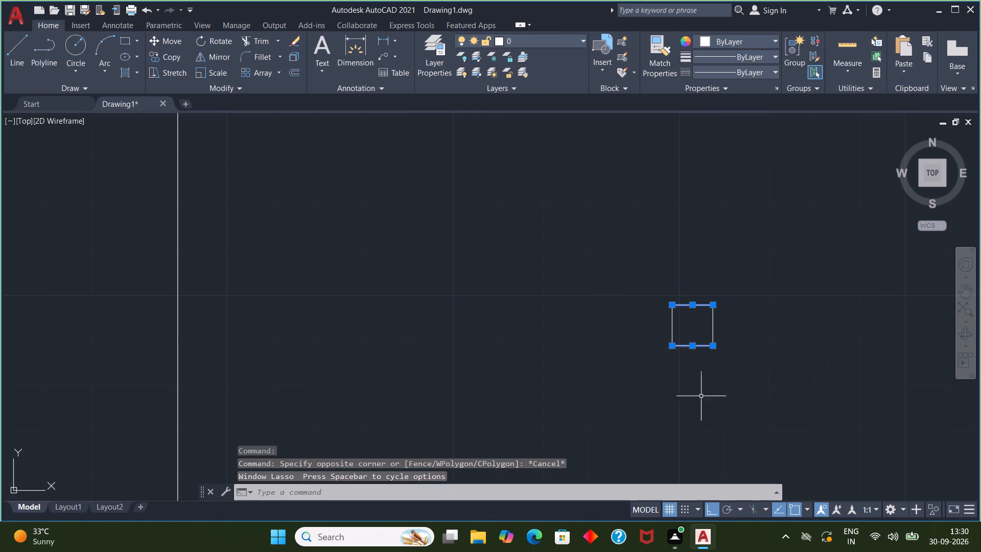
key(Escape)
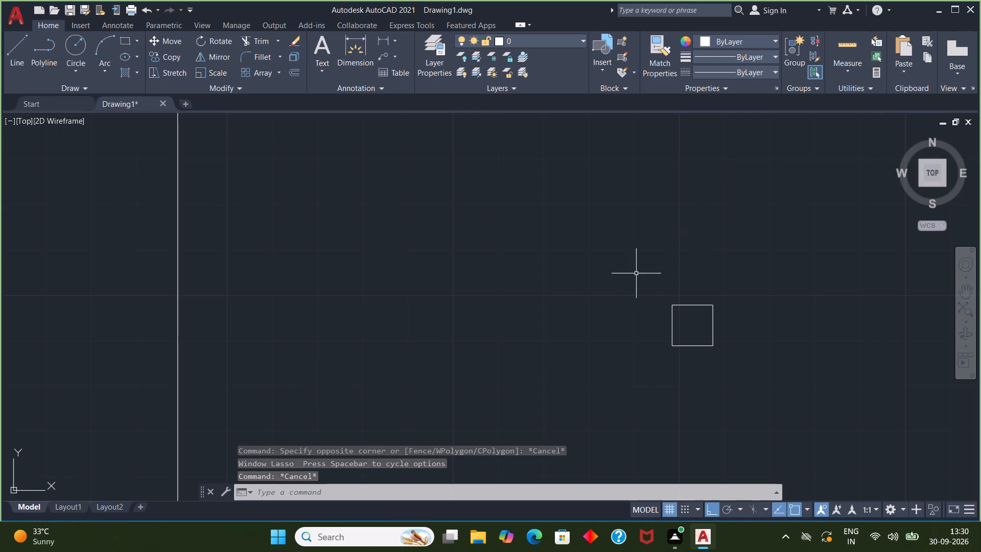
Copy the 9" square by its upper-right corner to the right outer wall's outer face, level with the top of the BEDRROM's lower wall.
drag(629, 268, 555, 423)
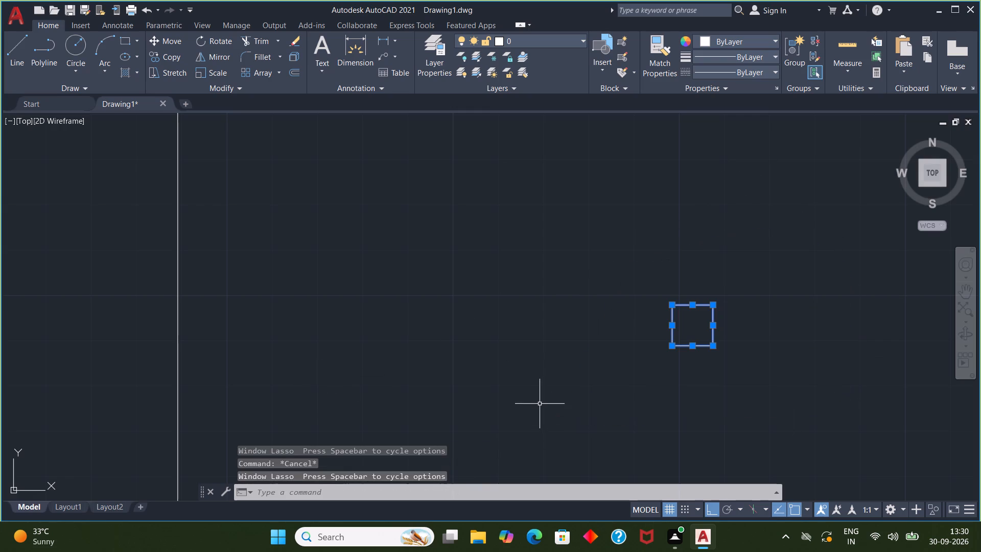
key(c)
key(o)
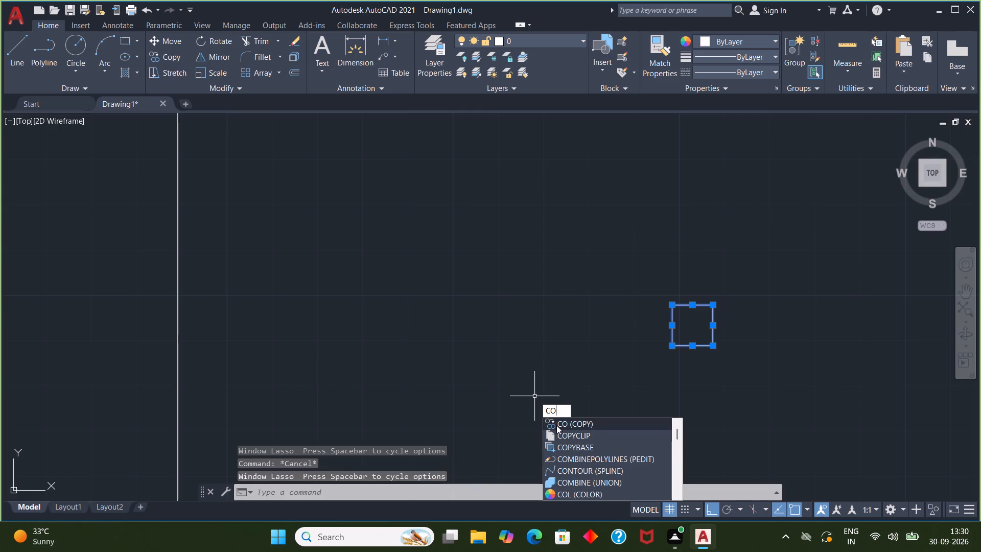
click(557, 423)
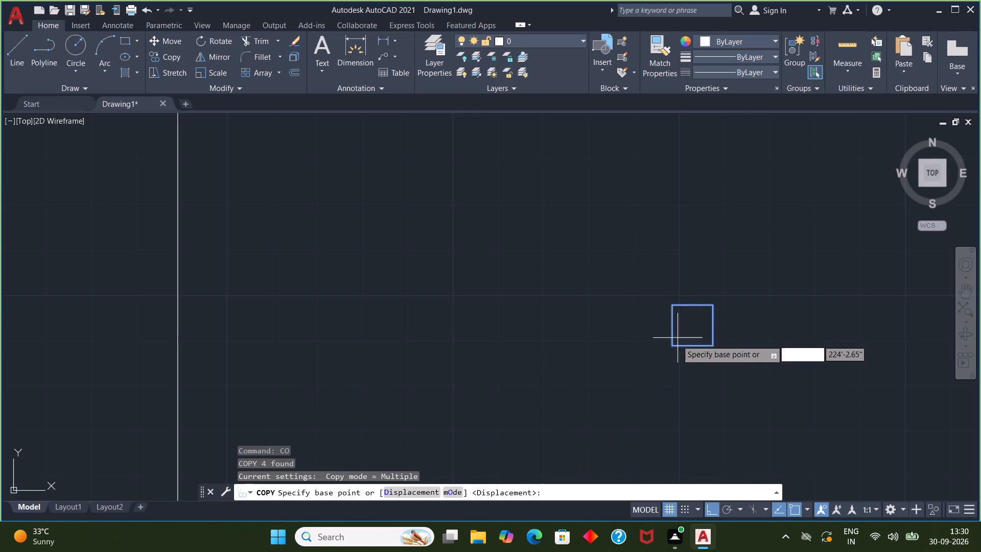
click(711, 306)
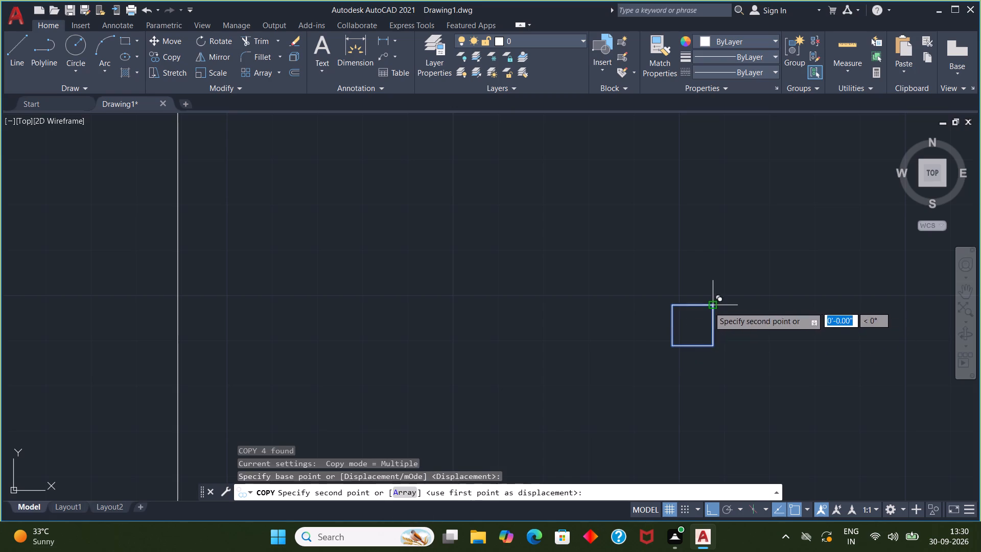
scroll(488, 299, down, 3)
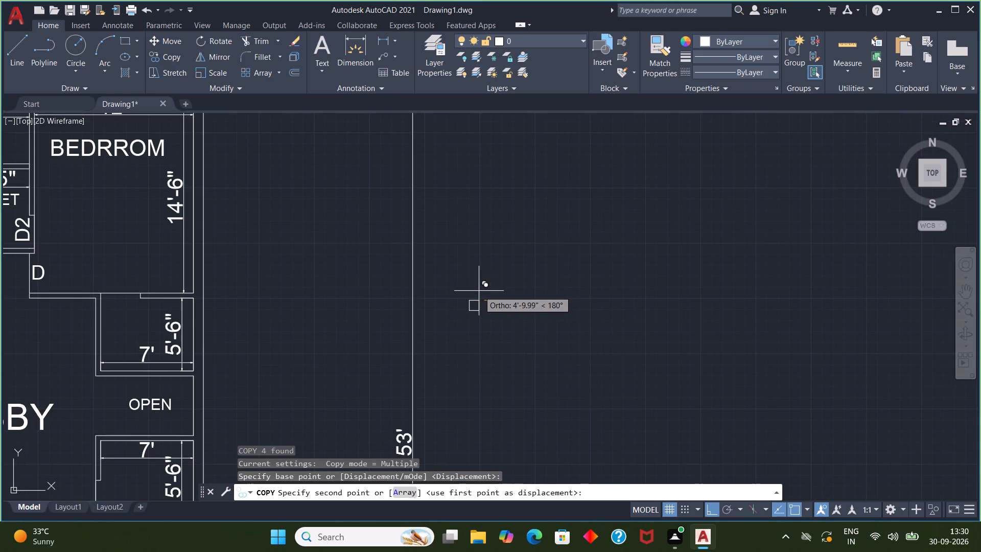
key(F8)
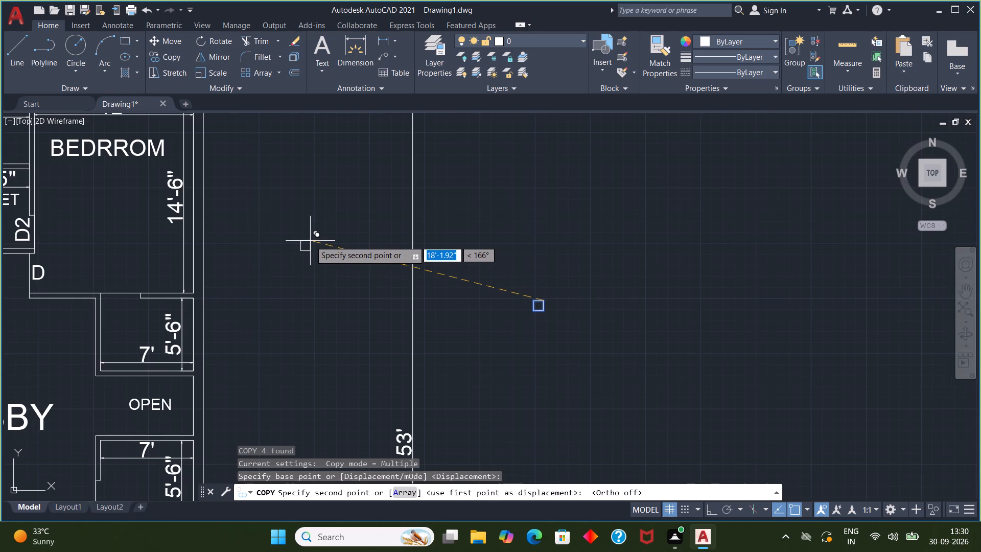
middle_drag(311, 241, 398, 318)
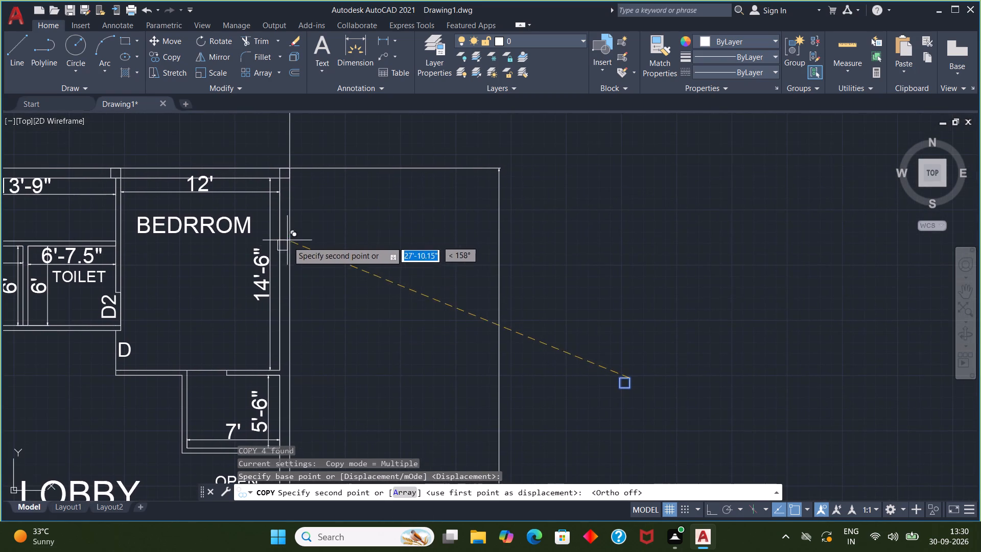
scroll(289, 247, down, 1)
middle_drag(306, 264, 374, 198)
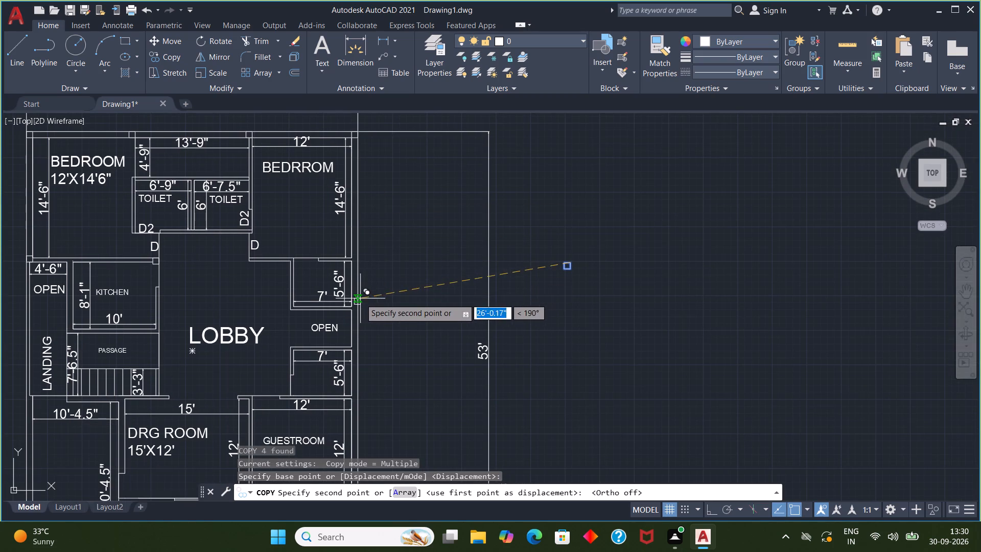
scroll(344, 266, up, 1)
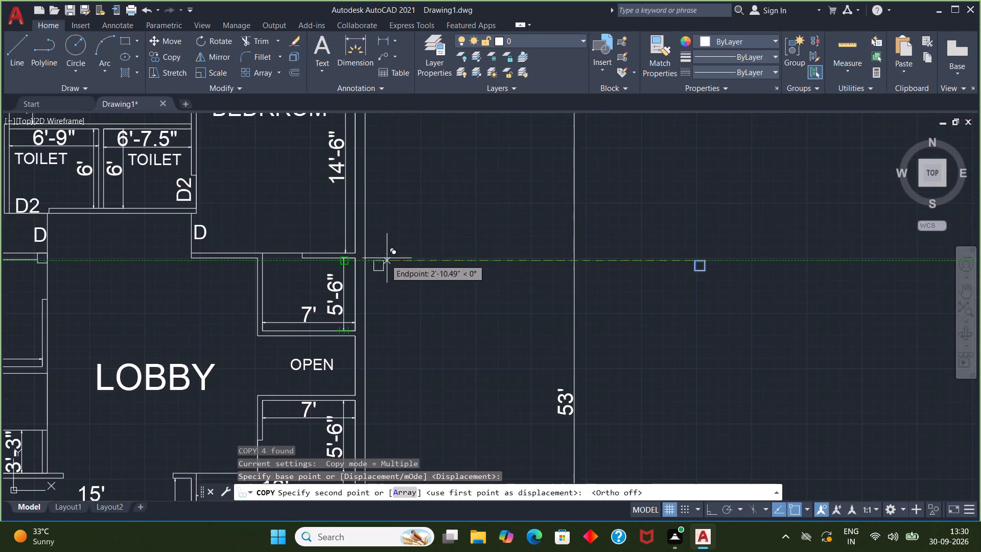
scroll(388, 256, up, 3)
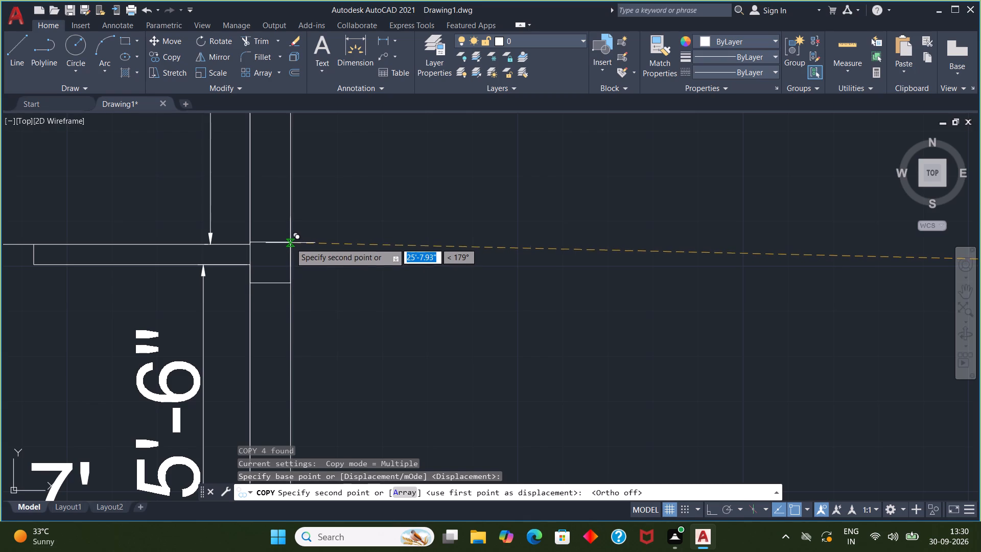
click(290, 244)
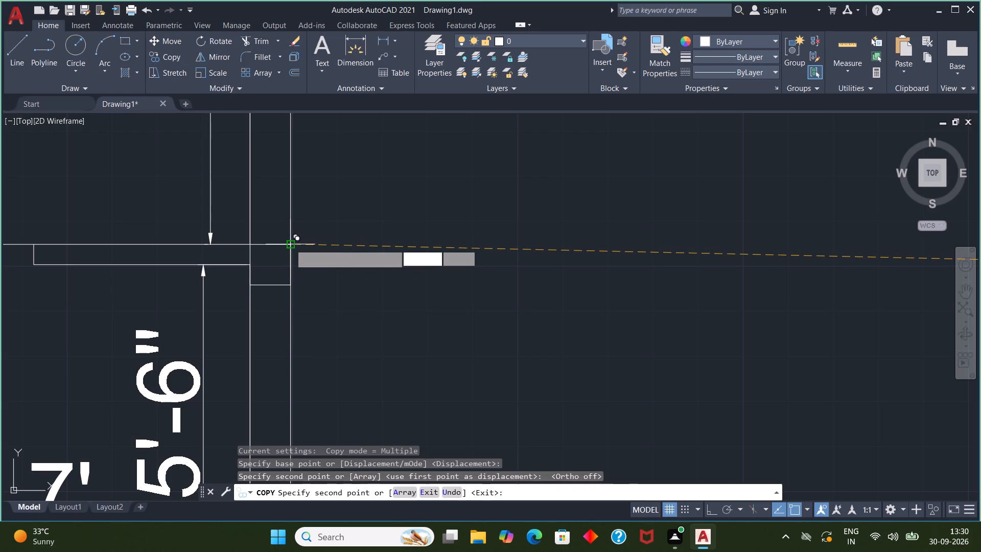
Place another copy of the square on the right outer wall's outer face, level with the top of the GUESTROOM's upper wall.
middle_drag(389, 272, 406, 187)
middle_drag(352, 276, 371, 183)
scroll(352, 276, down, 1)
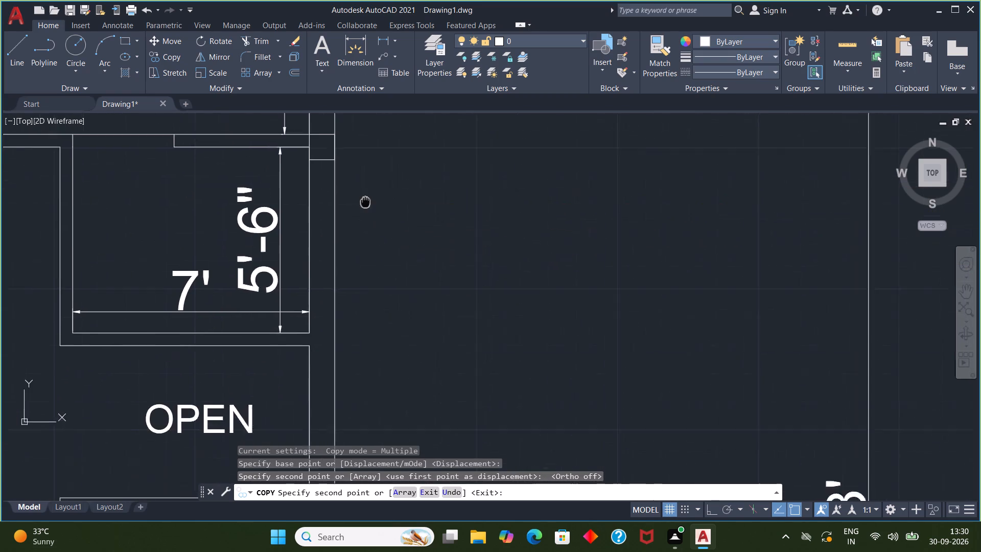
middle_drag(371, 183, 379, 169)
middle_drag(390, 265, 395, 193)
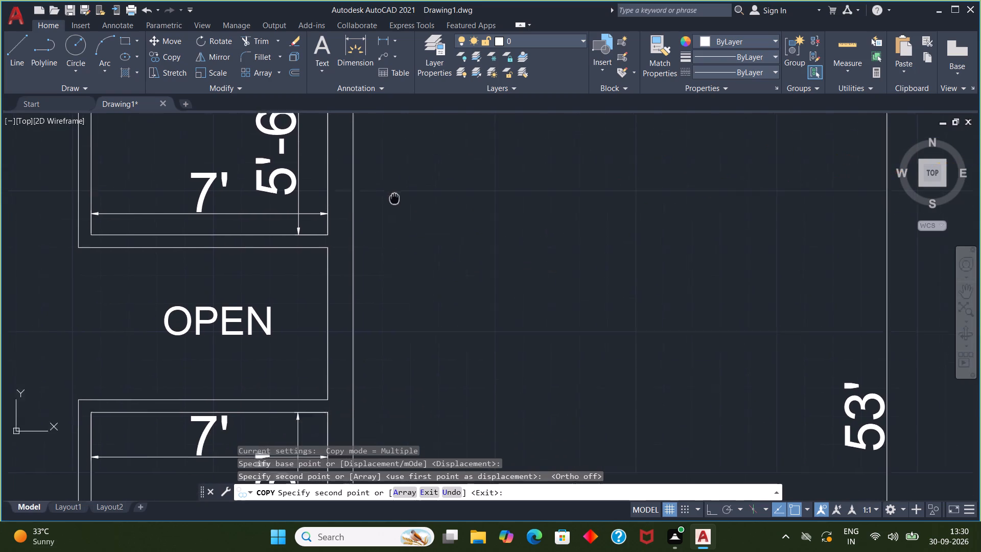
middle_drag(395, 193, 412, 121)
middle_drag(420, 365, 426, 175)
scroll(426, 174, down, 3)
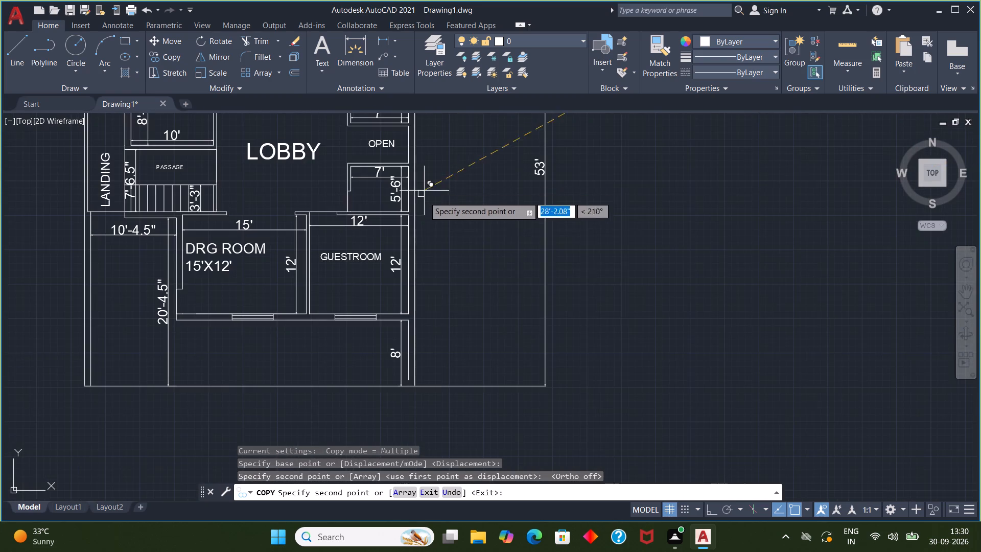
middle_drag(442, 313, 440, 337)
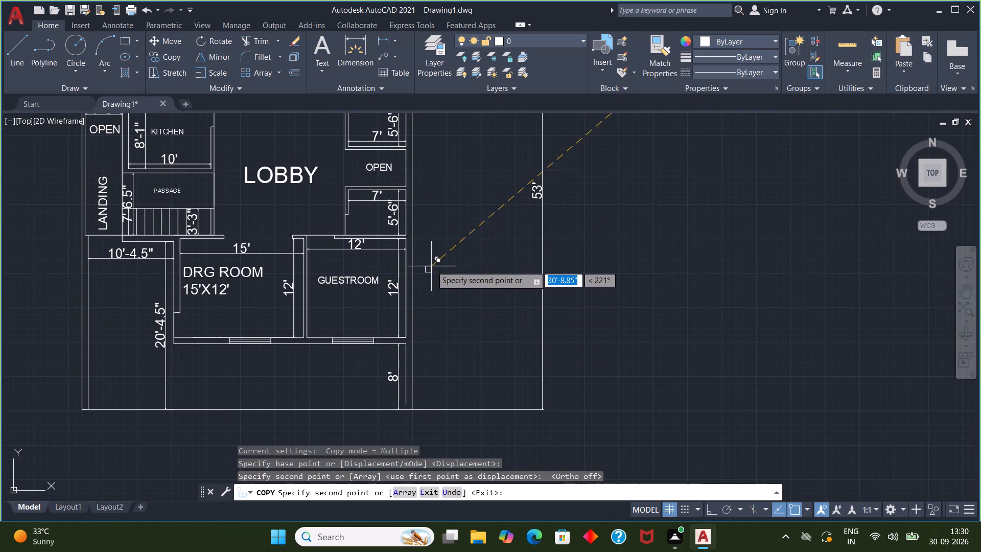
middle_drag(424, 267, 408, 315)
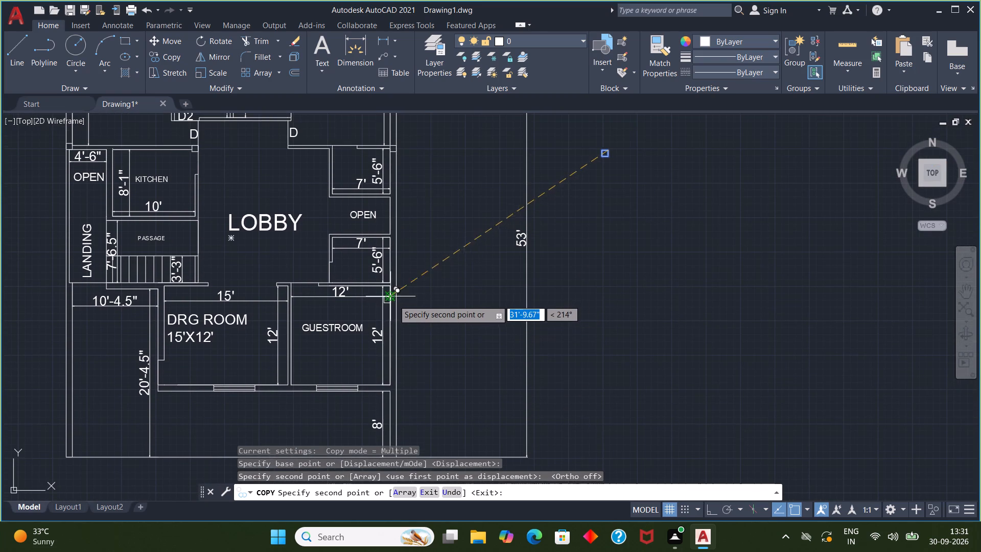
scroll(400, 305, up, 2)
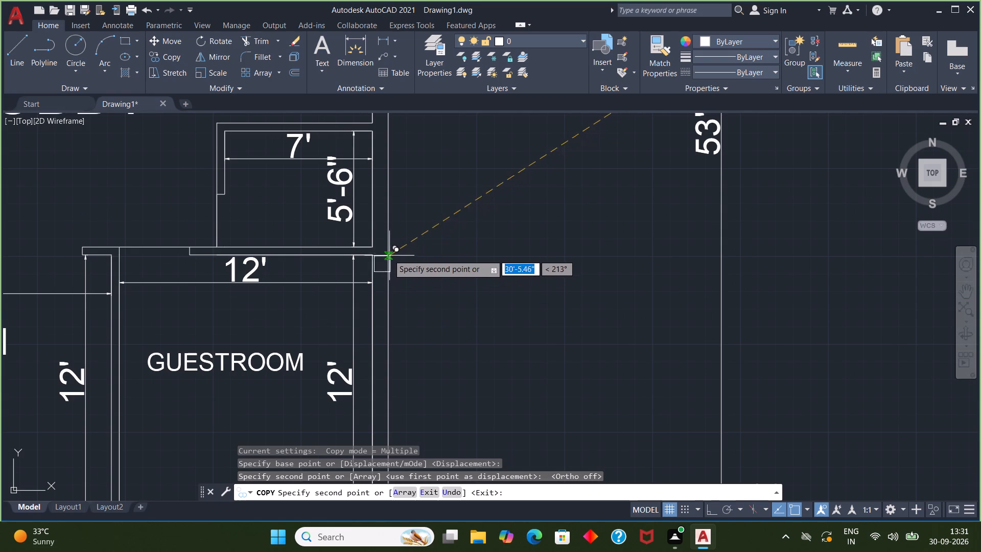
scroll(386, 246, up, 3)
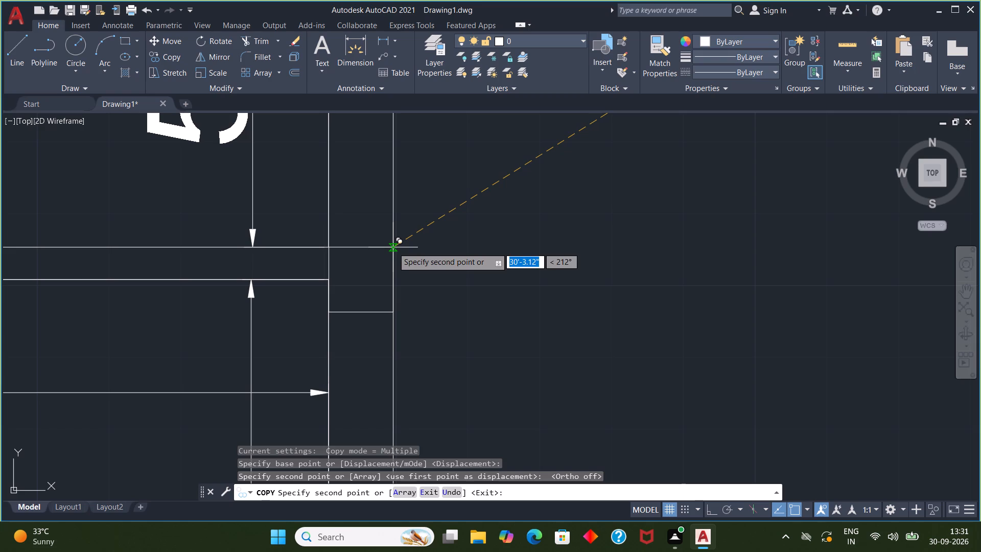
click(393, 247)
Place another copy of the square where the GUESTROOM's lower wall meets the right outer wall, aligned with that lower wall's top line.
middle_drag(468, 305, 467, 236)
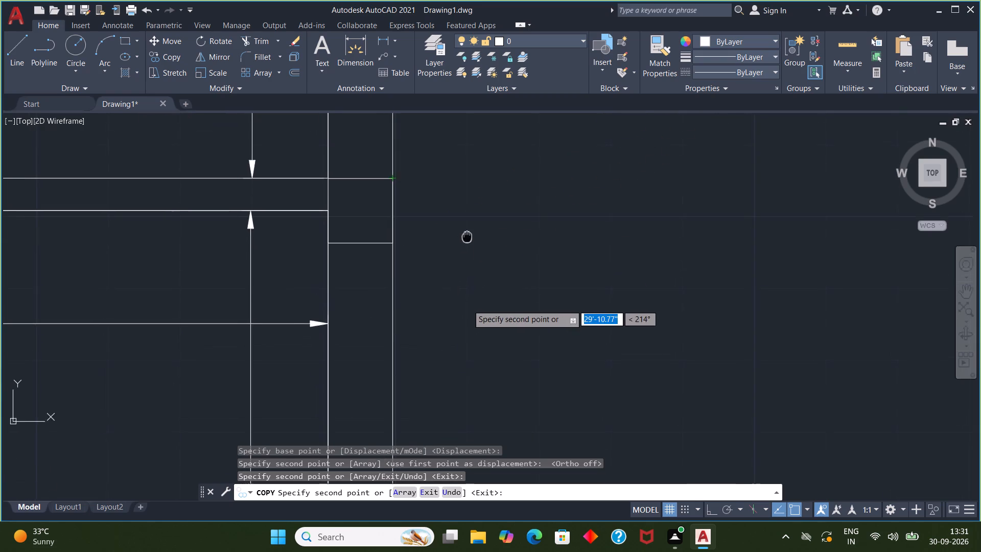
scroll(467, 233, down, 4)
middle_drag(502, 363, 504, 218)
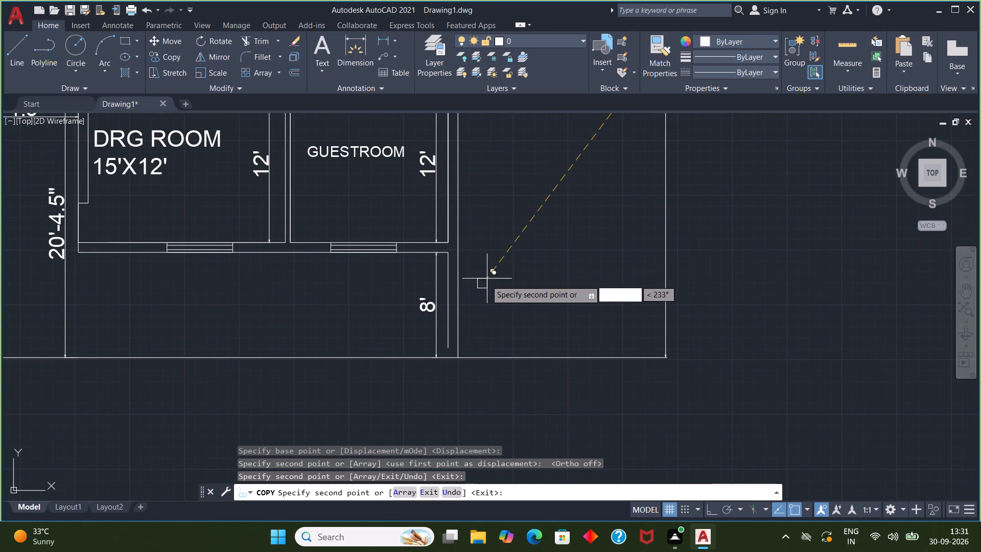
scroll(484, 289, up, 1)
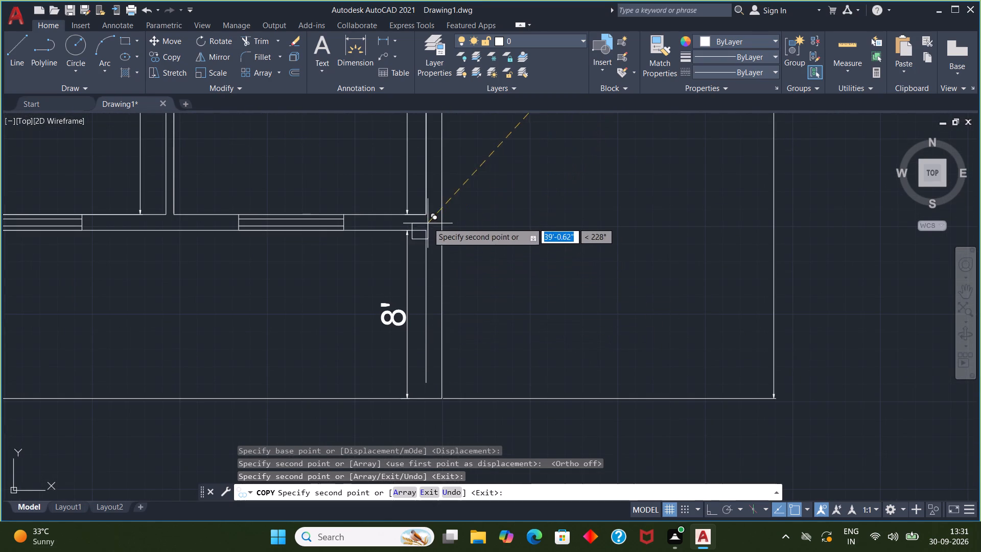
scroll(443, 215, up, 2)
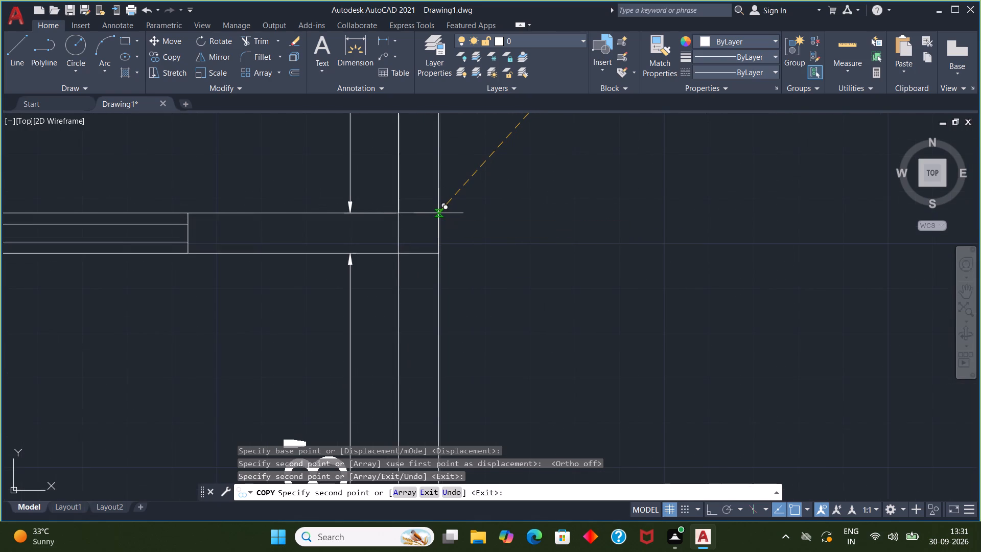
click(438, 213)
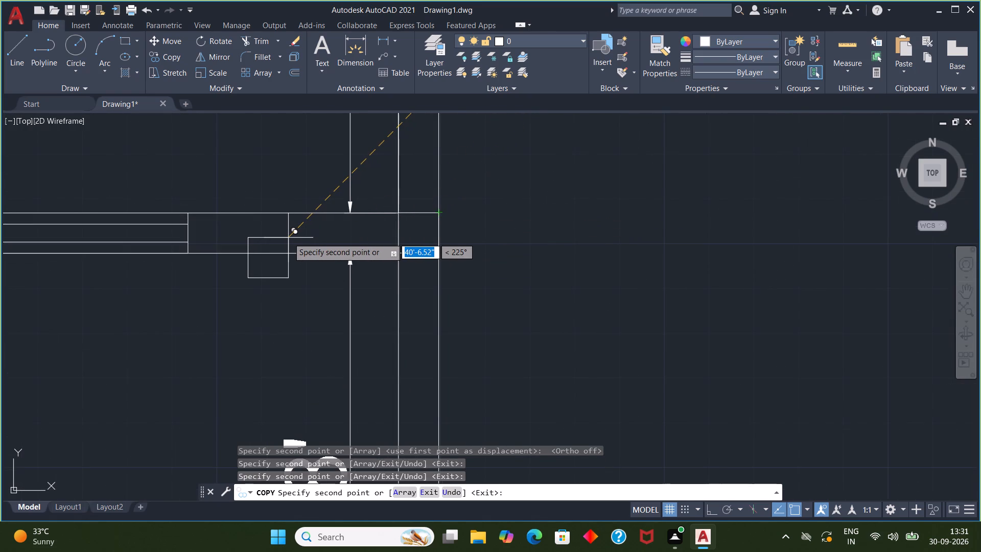
Place another copy of the square where the DRG ROOM–GUESTROOM partition meets the lower wall, centred about the partition and filling the wall's thickness.
scroll(234, 264, down, 2)
middle_drag(234, 264, 316, 271)
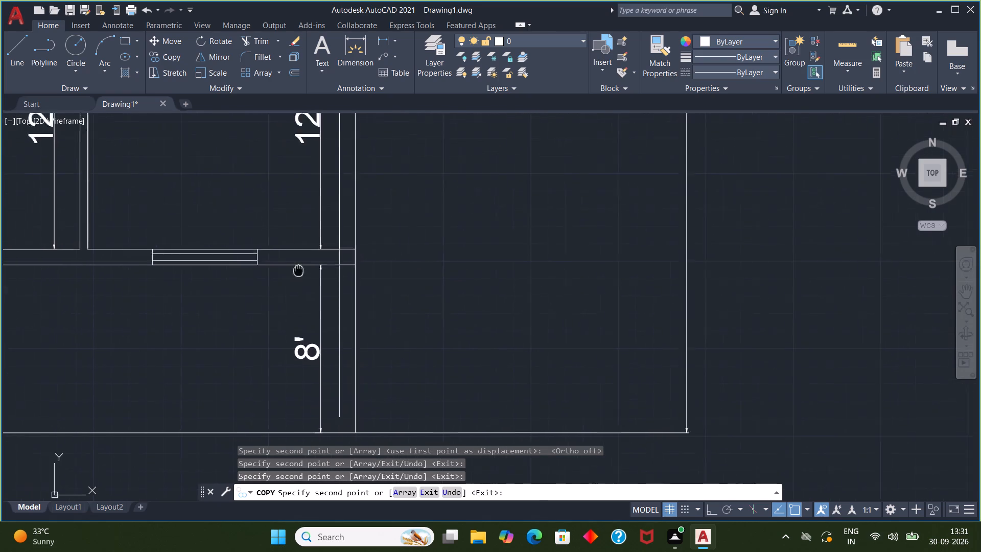
middle_drag(316, 271, 399, 271)
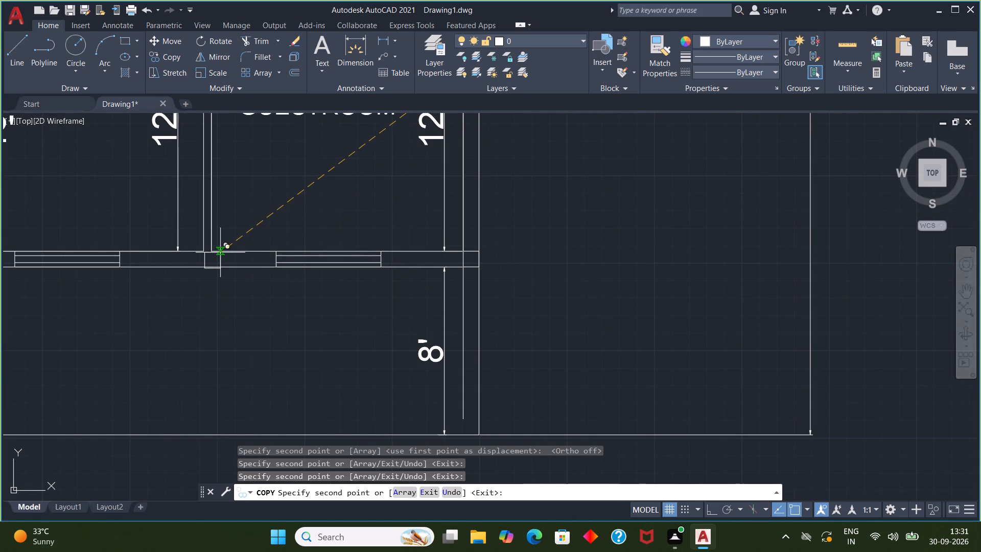
scroll(220, 251, up, 2)
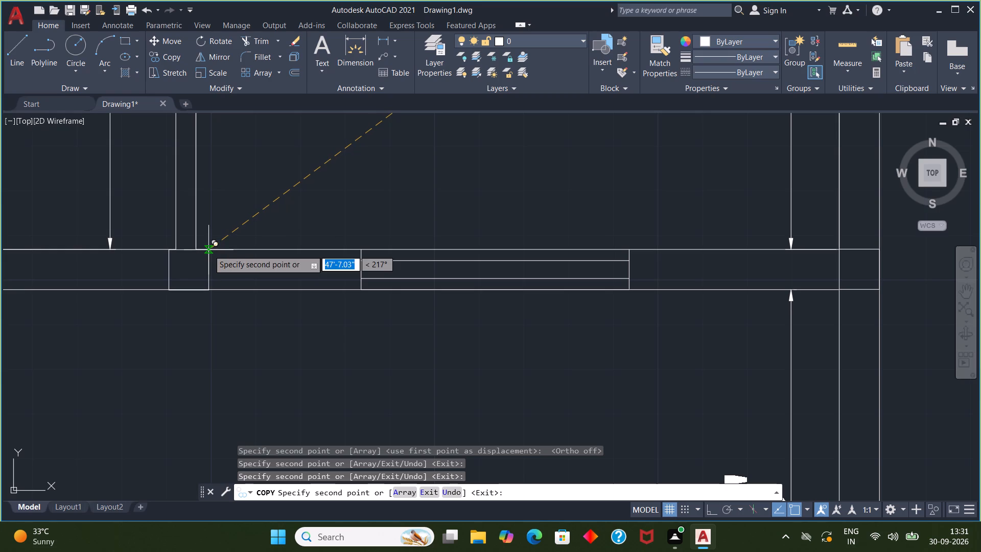
click(208, 250)
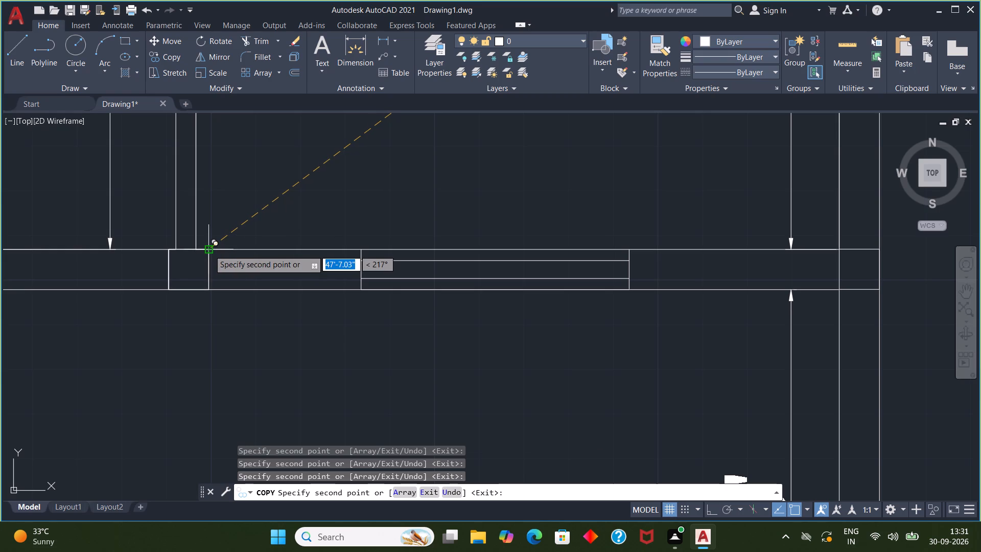
Place another copy of the square at the DRG ROOM's lower-left wall corner, aligned with the lower wall's top line.
scroll(210, 251, up, 2)
scroll(160, 331, down, 3)
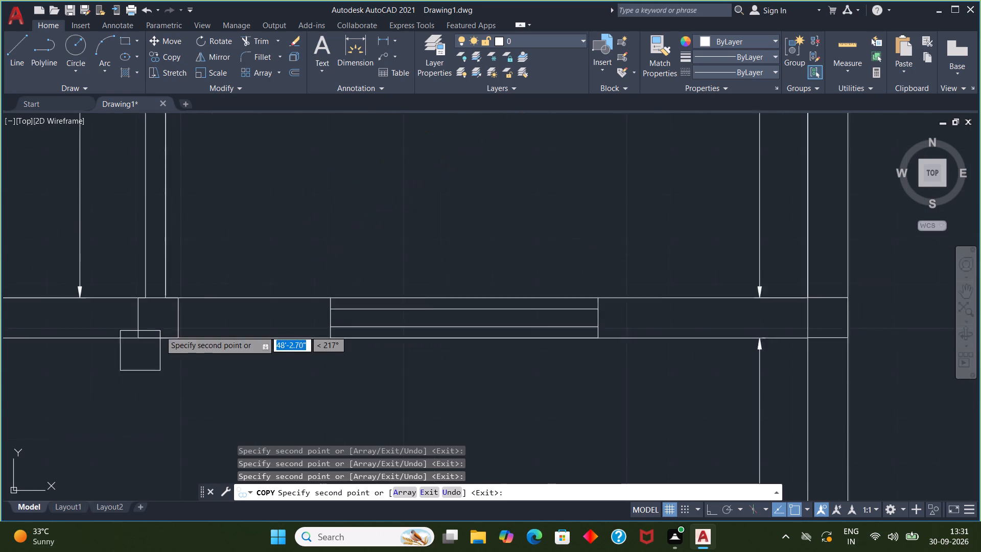
scroll(161, 319, down, 4)
middle_drag(162, 317, 380, 321)
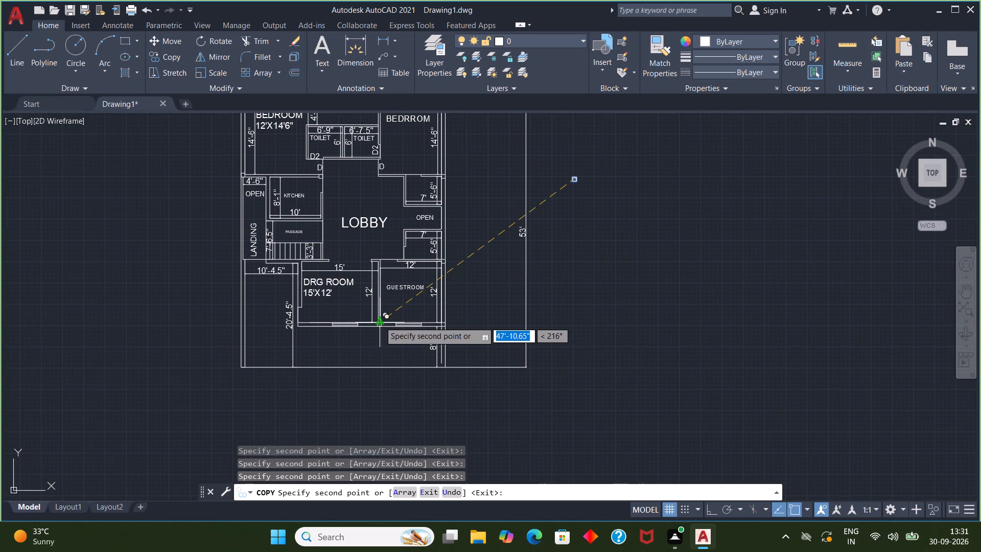
scroll(275, 352, up, 1)
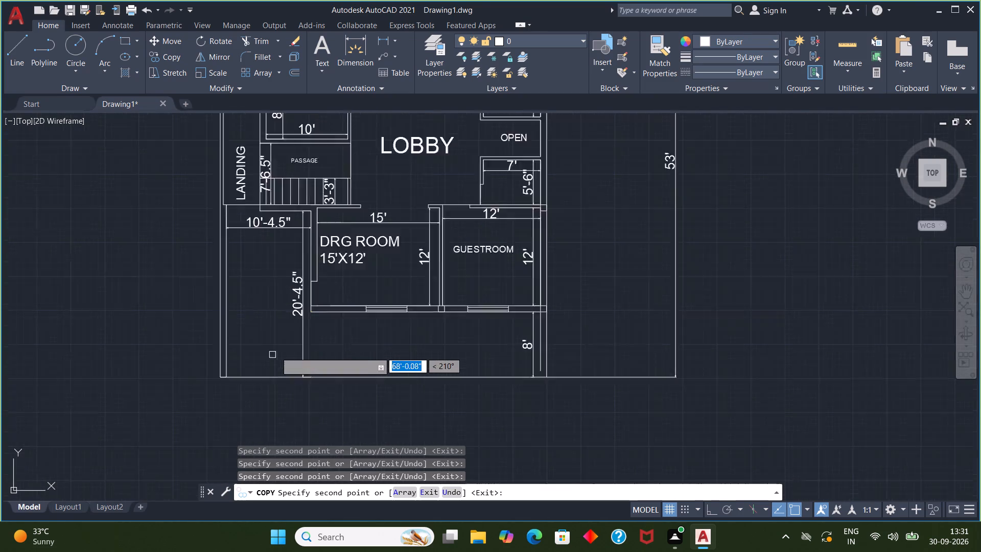
scroll(275, 352, up, 2)
scroll(381, 242, down, 1)
middle_drag(381, 243, 366, 273)
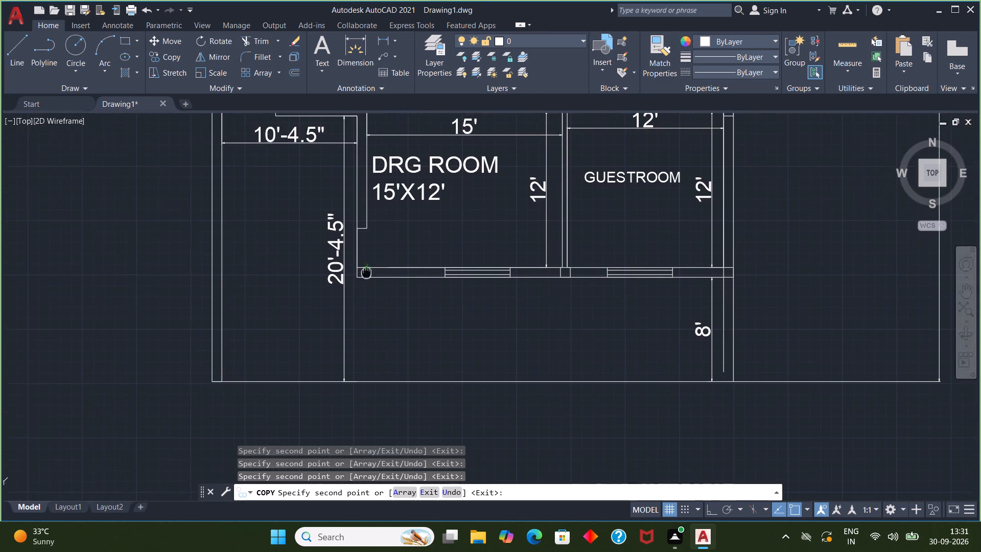
middle_drag(366, 273, 366, 275)
scroll(366, 275, up, 2)
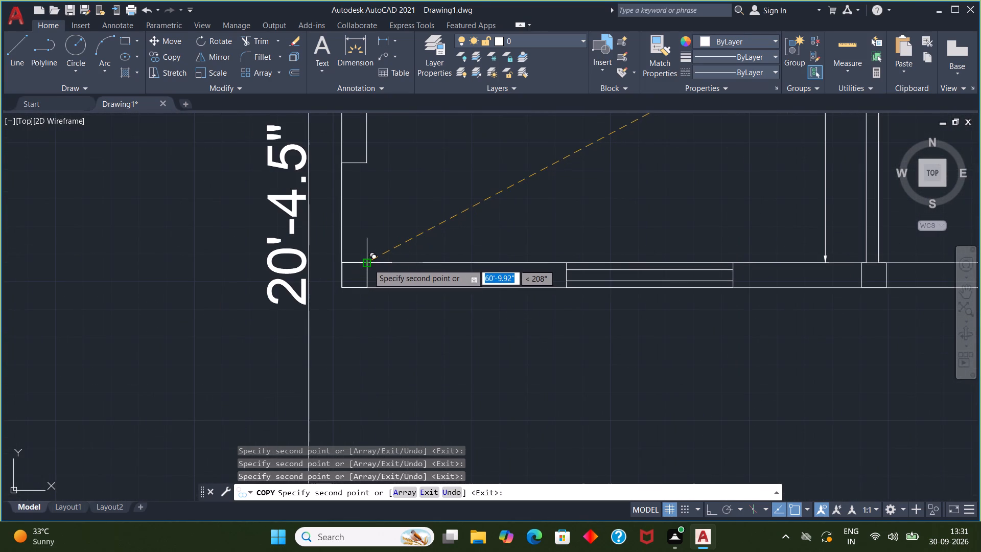
click(368, 263)
Place another copy of the square inside the left outer wall, level with the DRG ROOM's lower wall.
scroll(551, 328, down, 2)
middle_drag(552, 332, 497, 355)
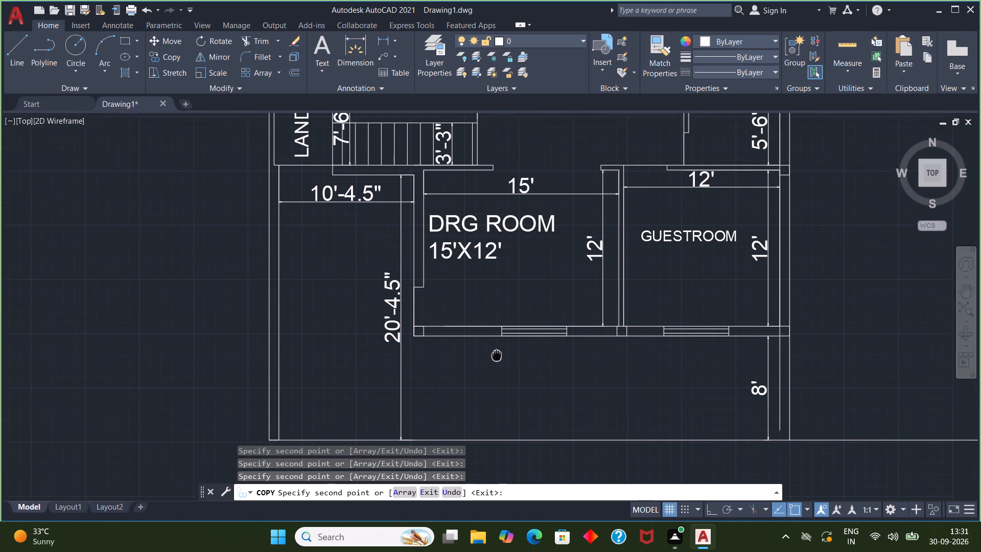
middle_drag(497, 355, 495, 356)
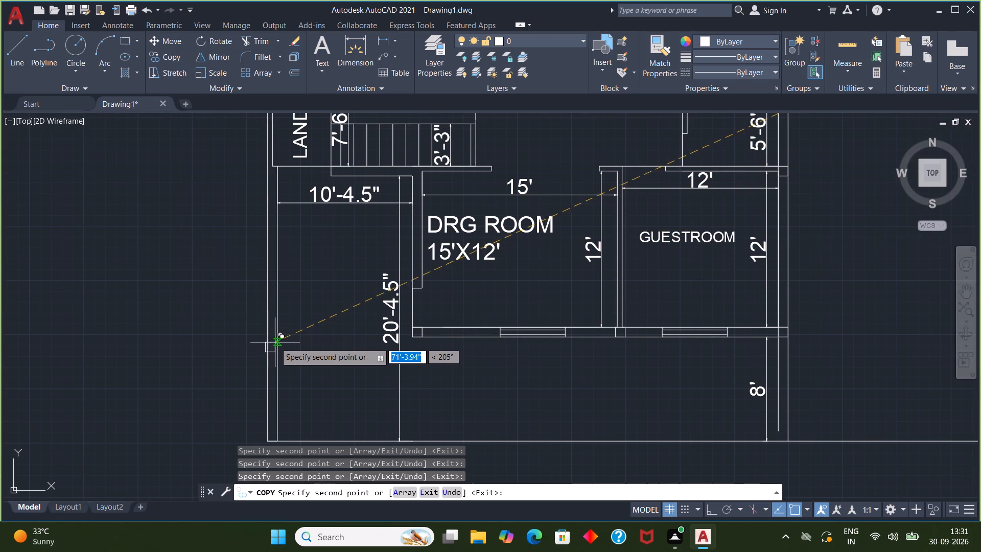
key(F8)
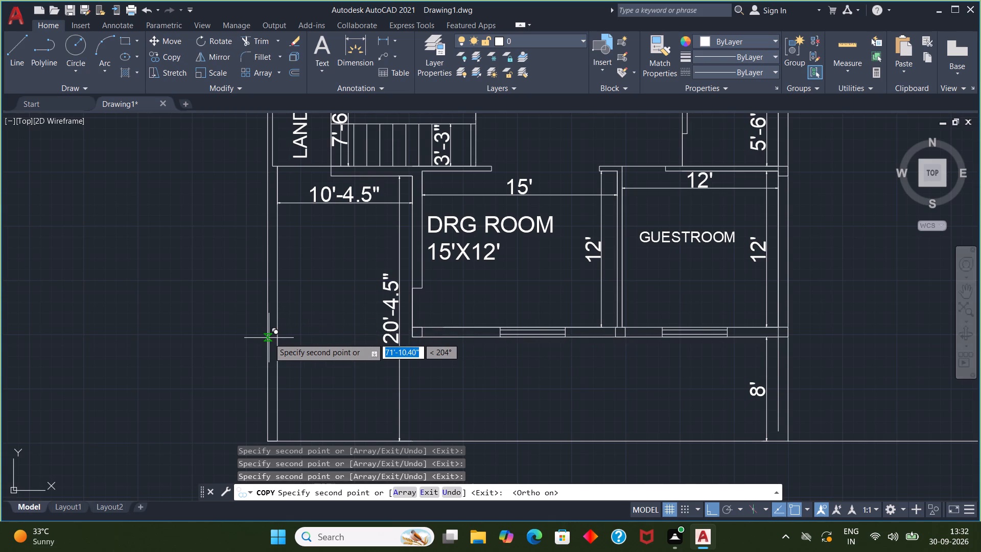
middle_drag(541, 373, 0, 468)
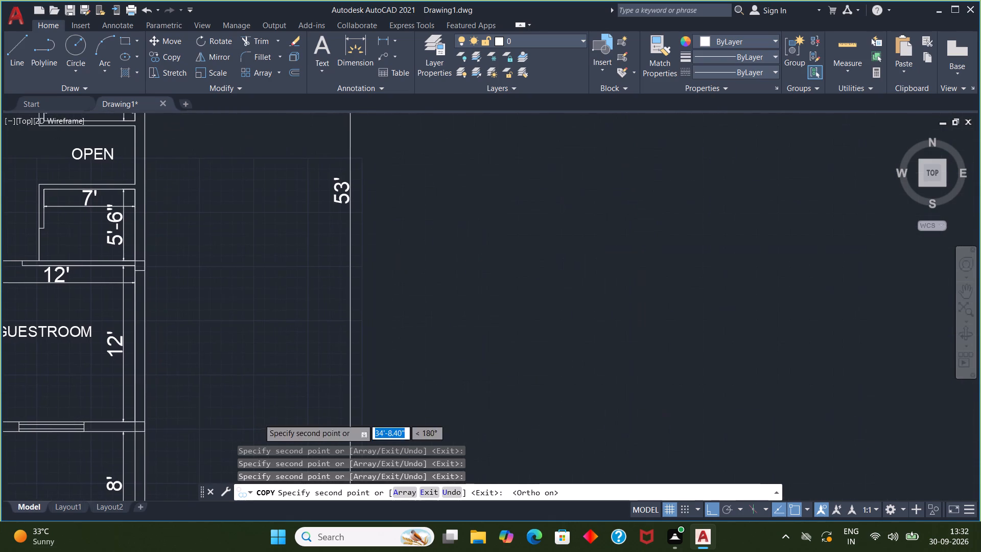
middle_drag(0, 468, 0, 467)
scroll(303, 348, down, 2)
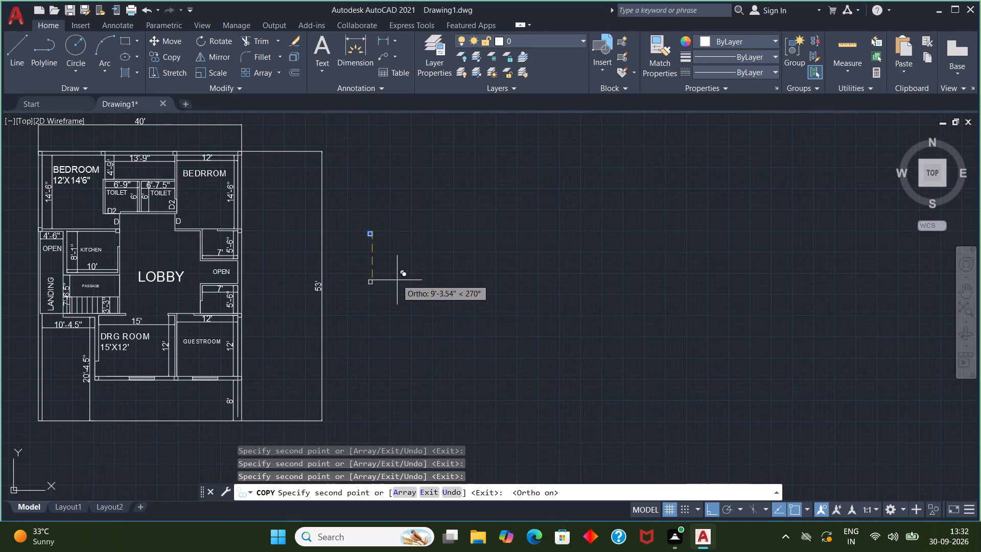
key(F8)
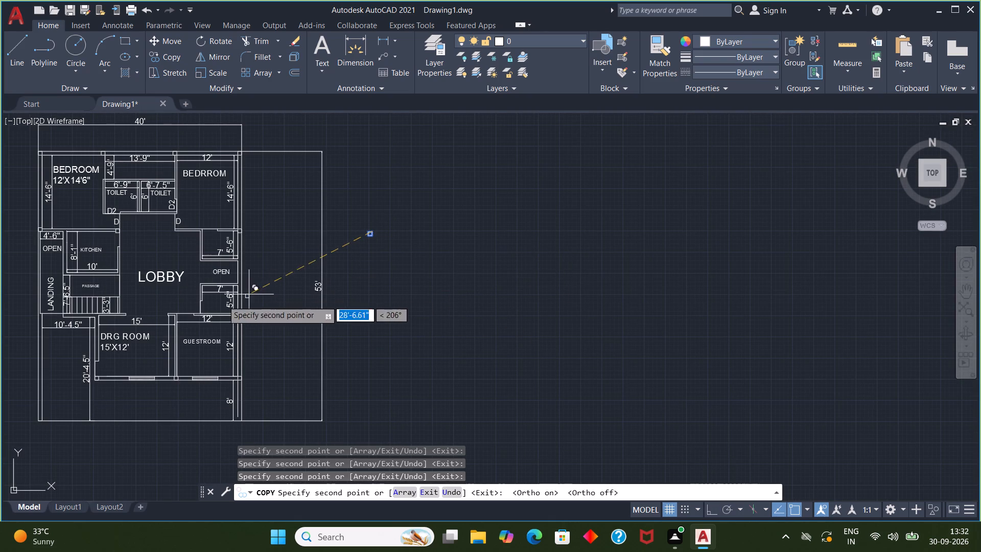
middle_drag(122, 325, 509, 333)
scroll(477, 339, up, 2)
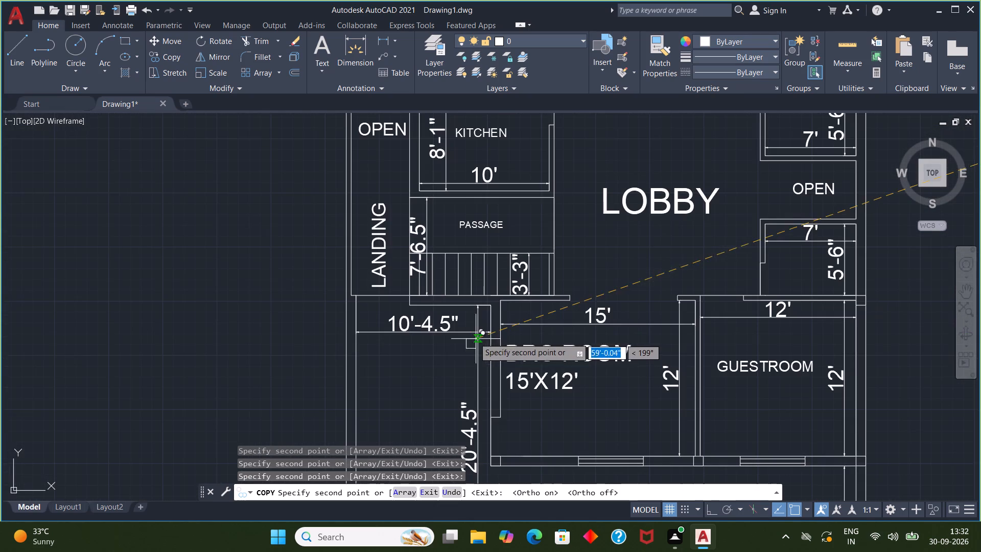
middle_drag(407, 419, 391, 274)
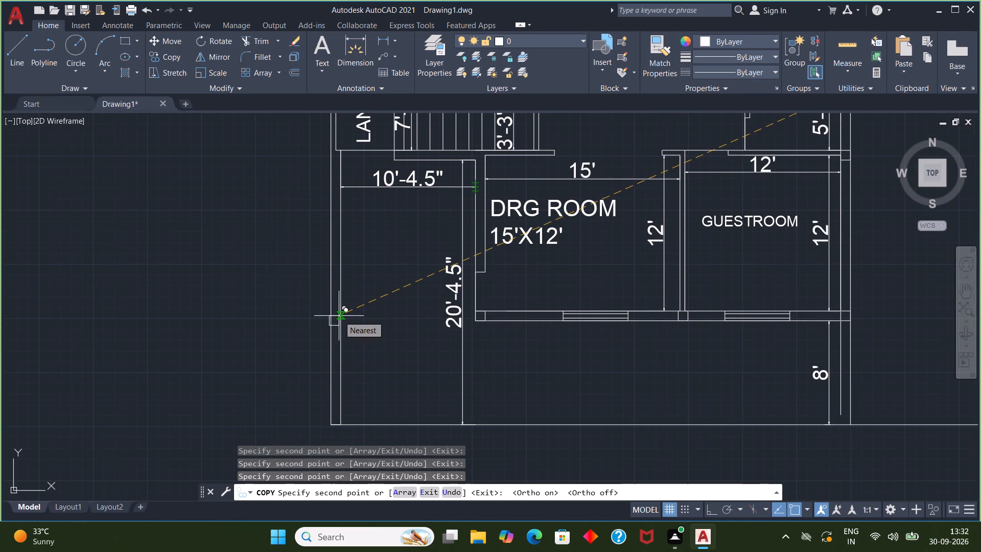
scroll(342, 311, up, 2)
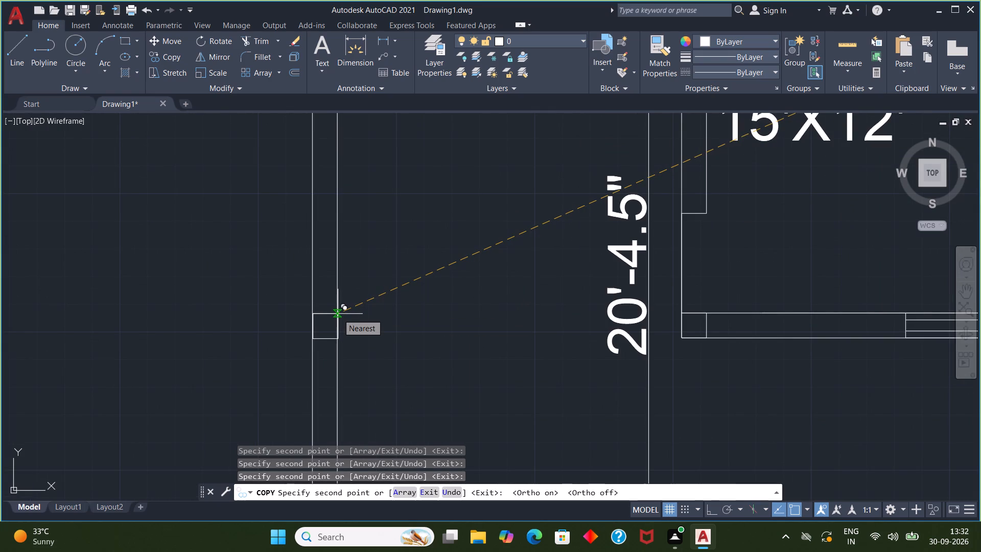
click(337, 312)
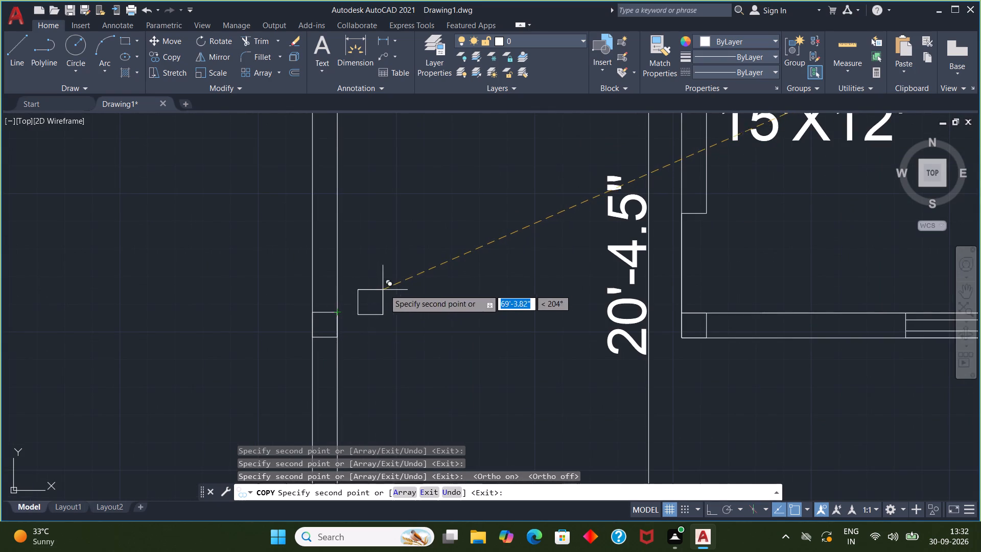
Place another copy of the square in the left outer wall at the bottom of the LANDING, level with its lower boundary line.
scroll(410, 271, down, 2)
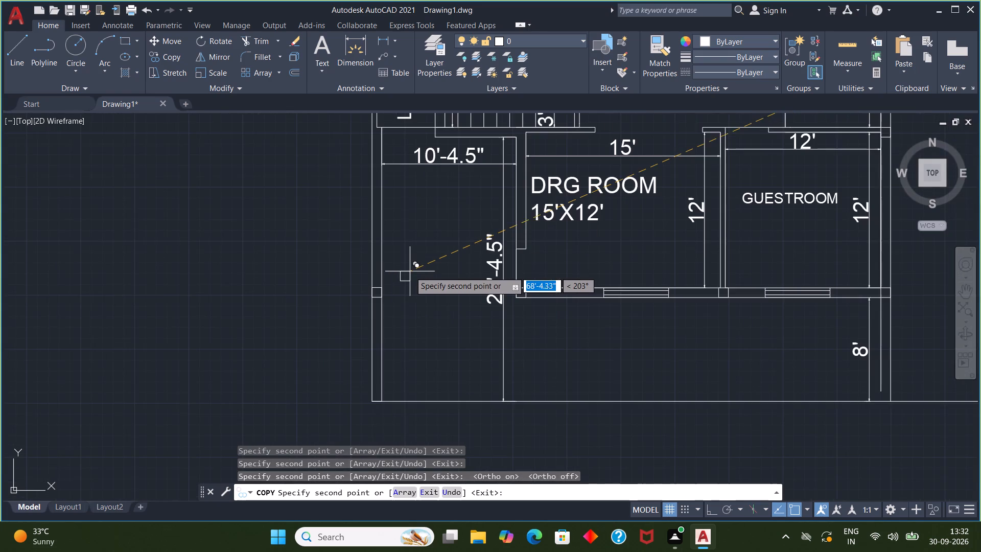
middle_drag(411, 269, 396, 335)
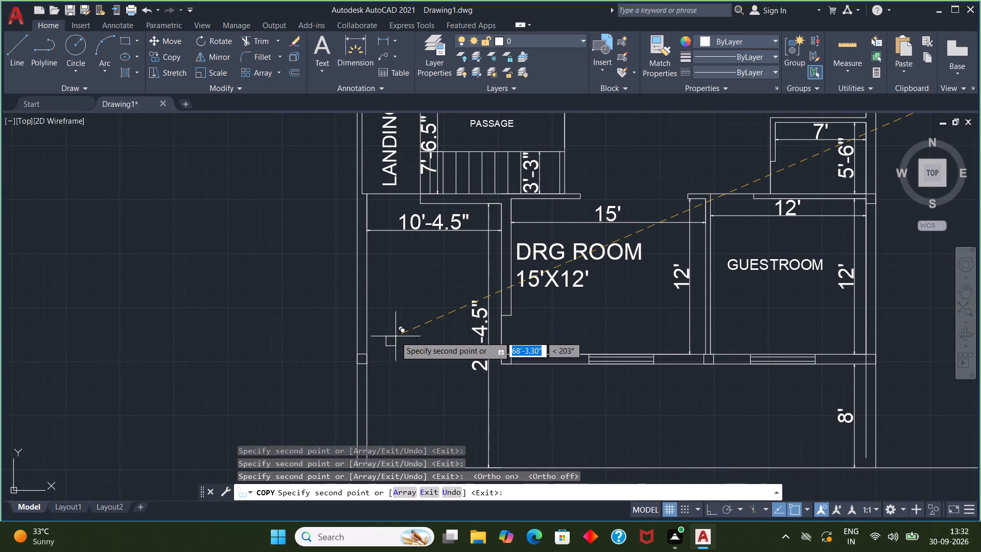
middle_drag(393, 326, 389, 383)
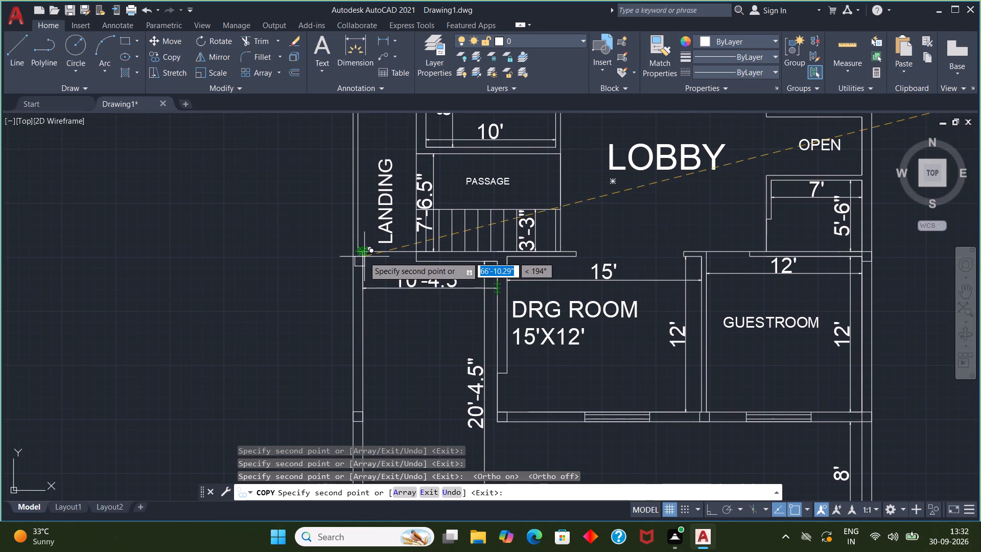
scroll(363, 256, up, 2)
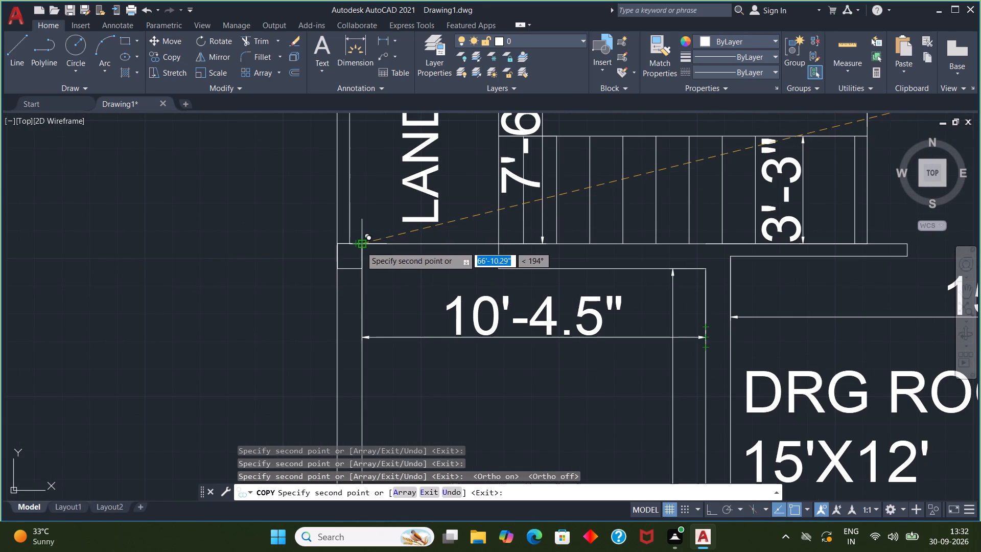
click(361, 245)
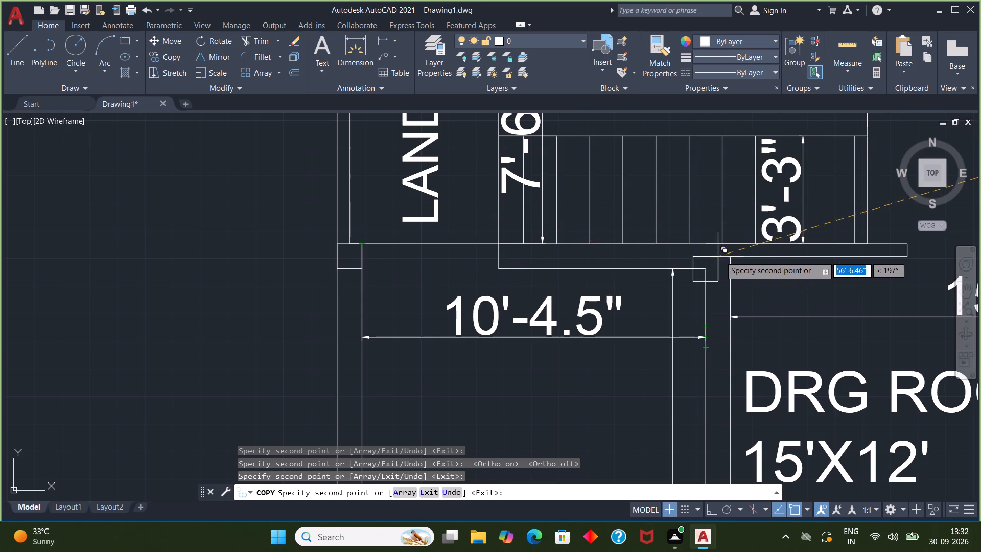
Place another copy of the square at the DRG ROOM's upper-left corner, its top on the upper wall's top line.
middle_drag(730, 256, 683, 251)
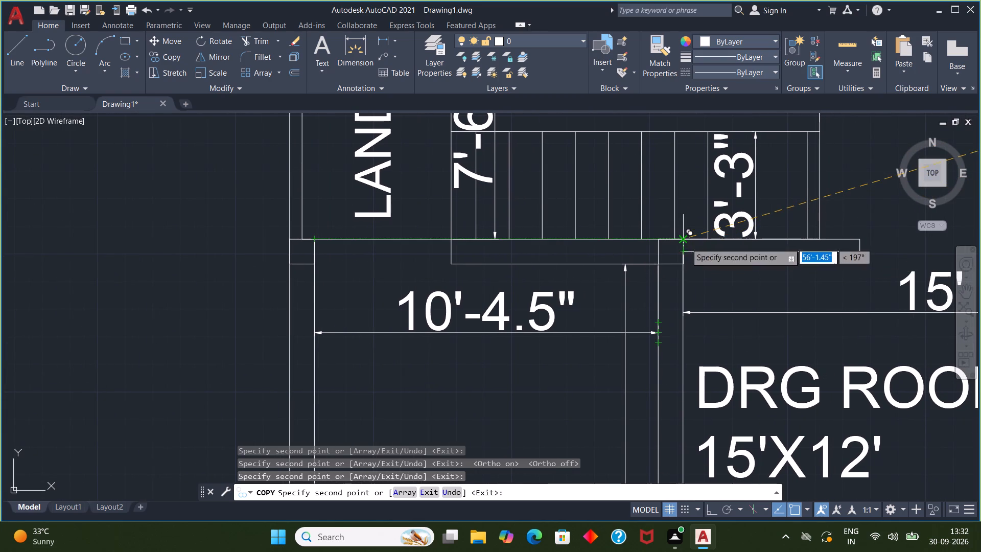
click(687, 243)
Place another copy of the square where the DRG ROOM–GUESTROOM partition meets the upper wall, aligned with the wall's top line and partition's left face.
middle_drag(758, 260, 297, 298)
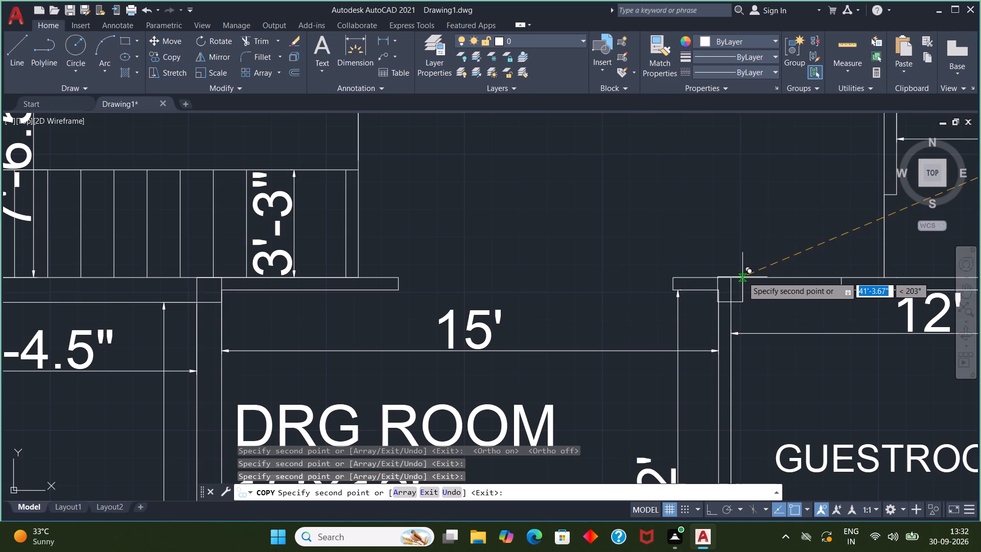
scroll(748, 282, up, 3)
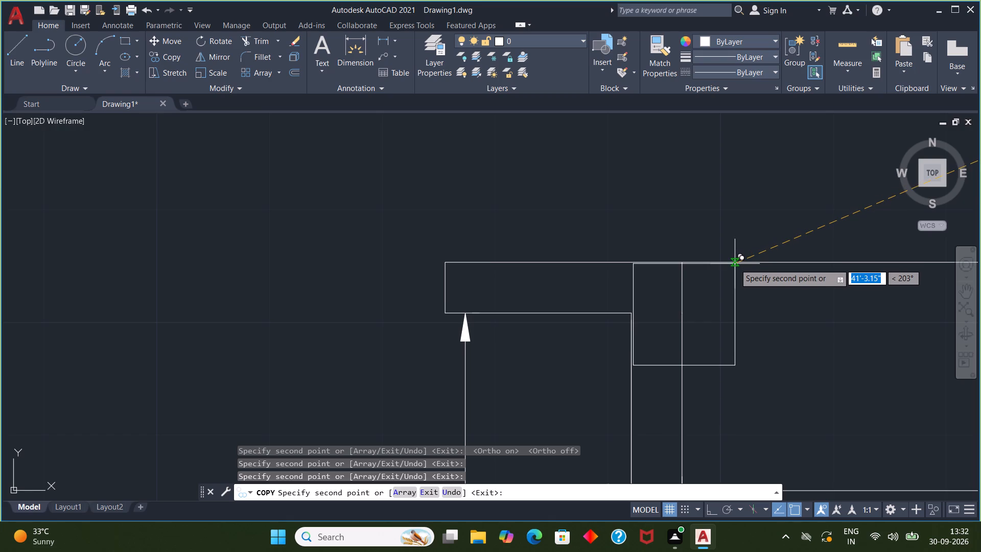
scroll(733, 261, up, 2)
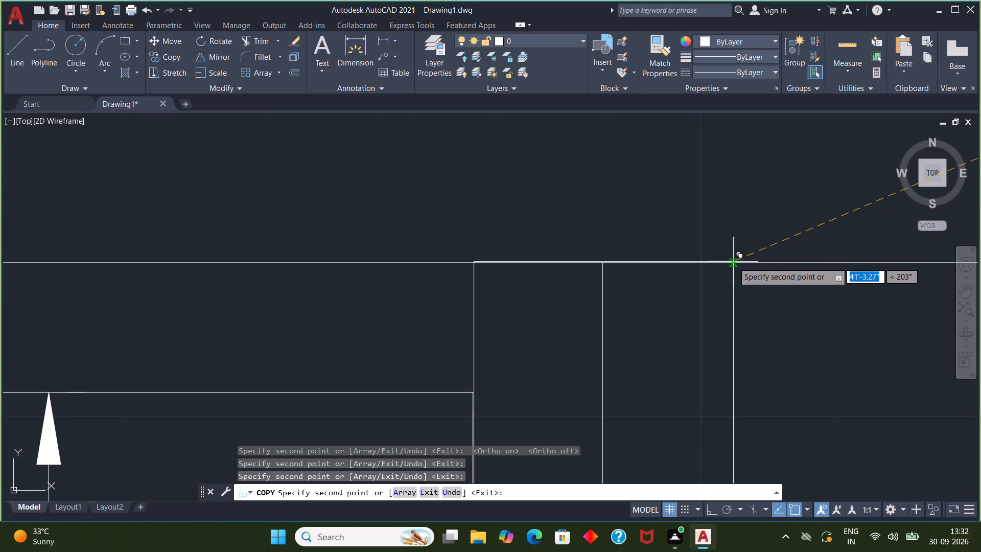
click(733, 263)
Place a last copy of the square at the lobby-side end of the BEDRROM's lower wall, by door D, and end the Copy command.
scroll(756, 241, down, 1)
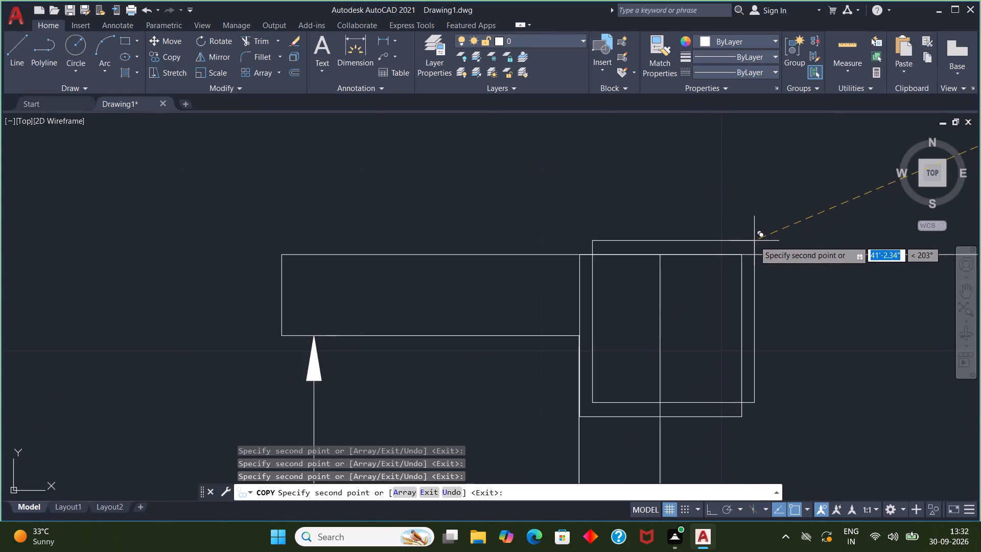
scroll(754, 241, down, 1)
scroll(689, 243, down, 3)
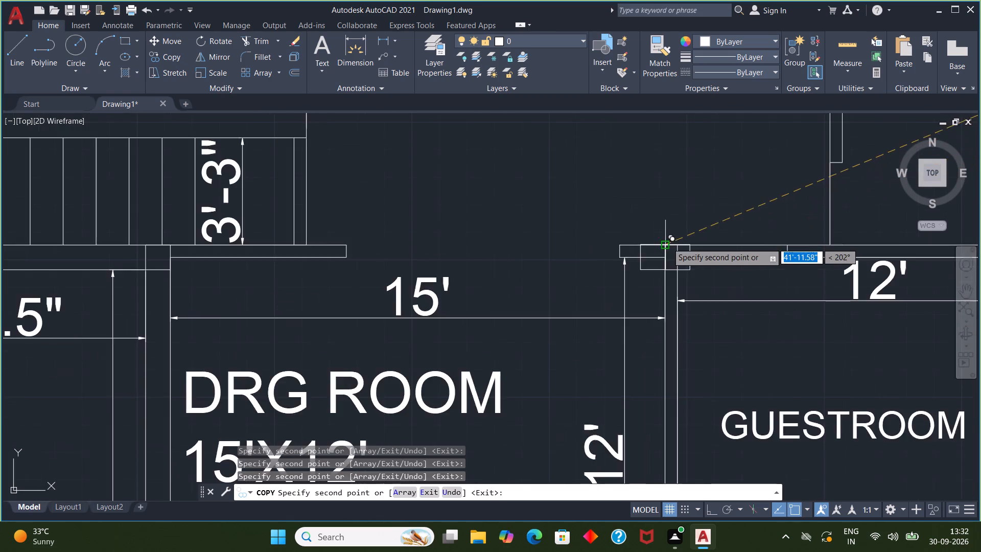
scroll(656, 236, down, 2)
middle_drag(653, 233, 629, 394)
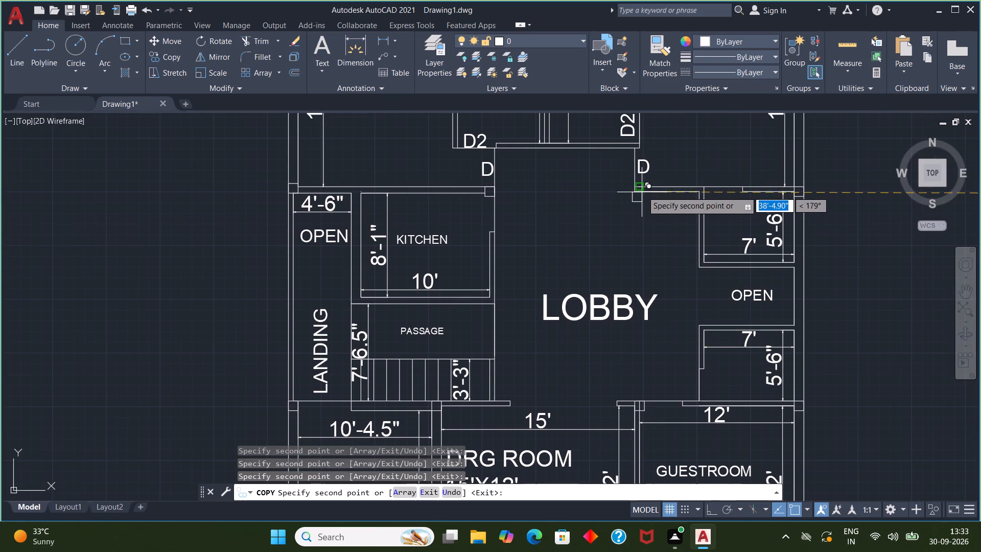
scroll(648, 187, up, 2)
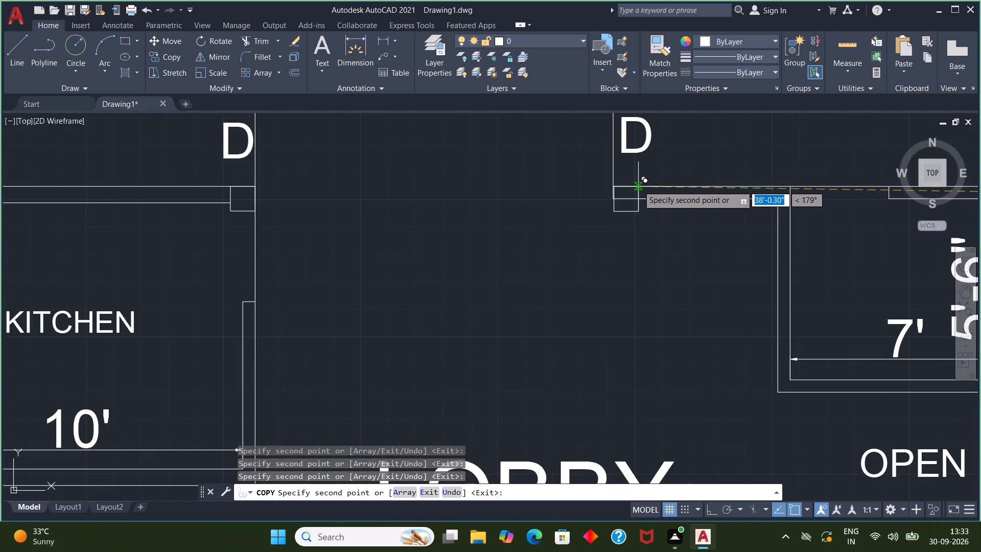
scroll(634, 201, up, 3)
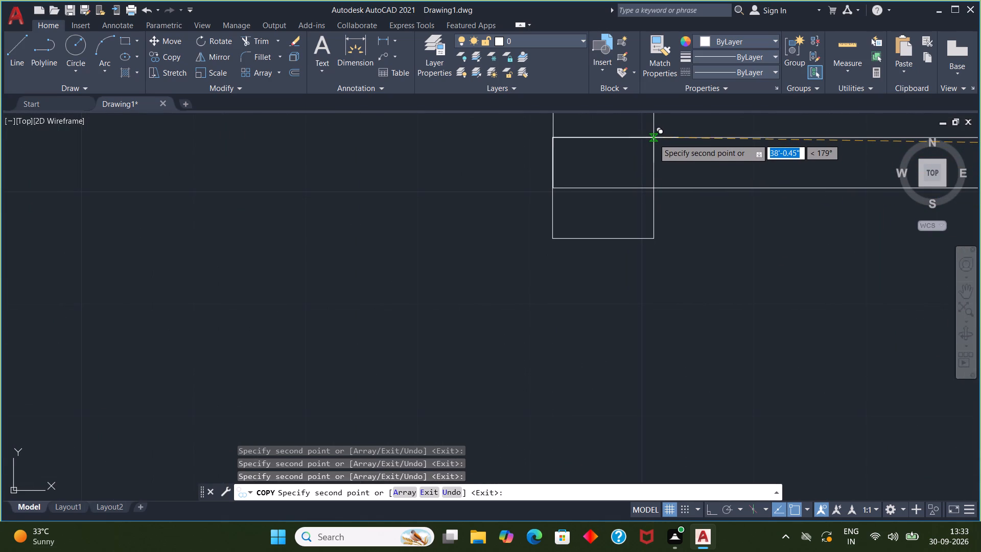
click(653, 138)
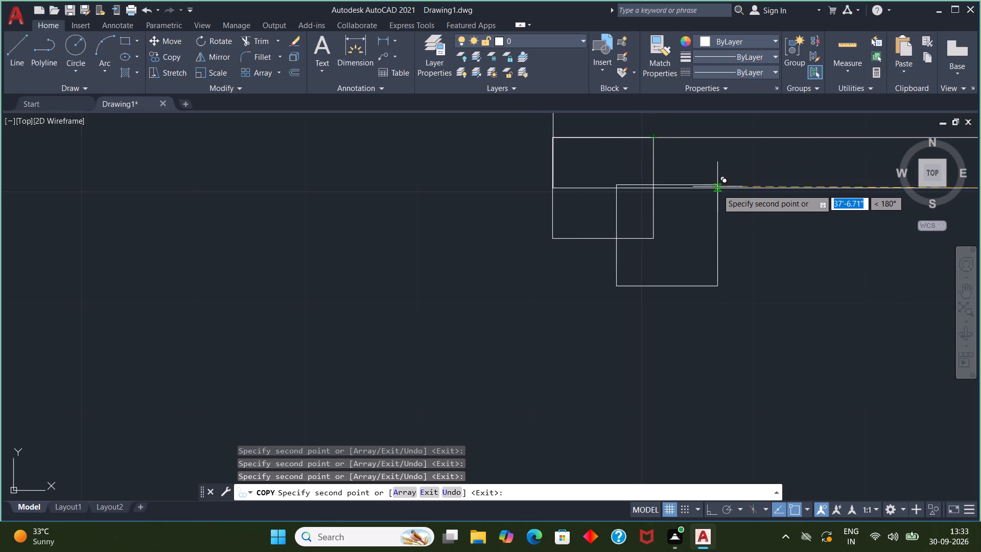
key(Escape)
scroll(710, 204, down, 8)
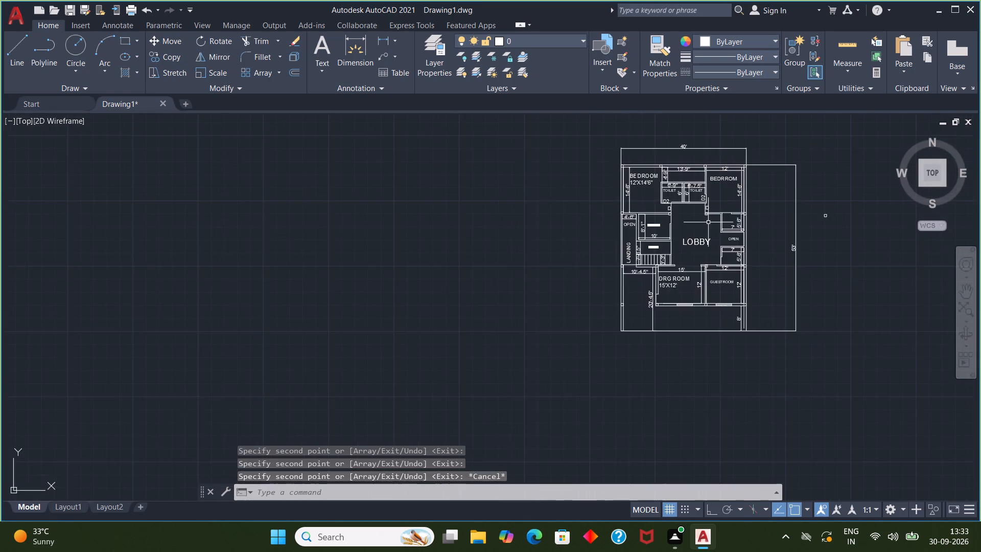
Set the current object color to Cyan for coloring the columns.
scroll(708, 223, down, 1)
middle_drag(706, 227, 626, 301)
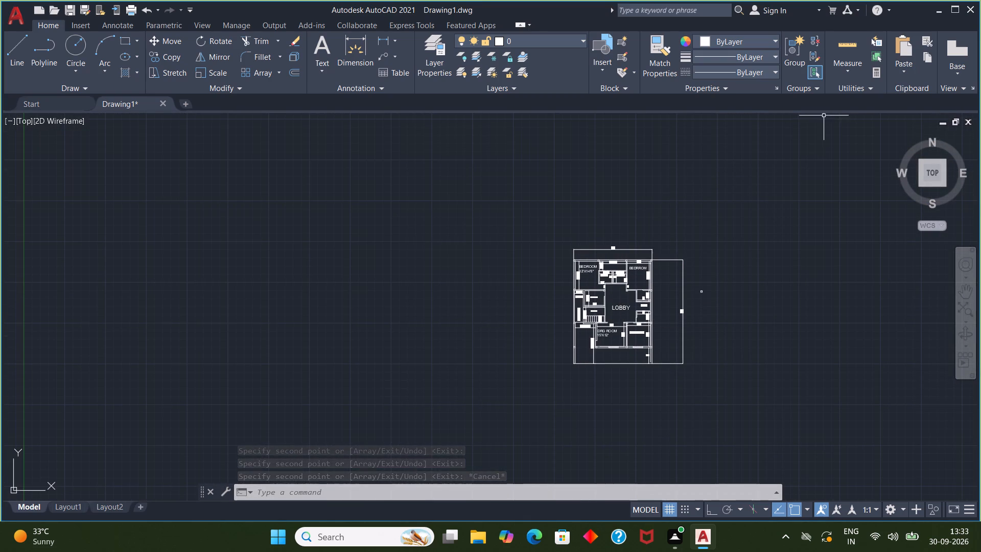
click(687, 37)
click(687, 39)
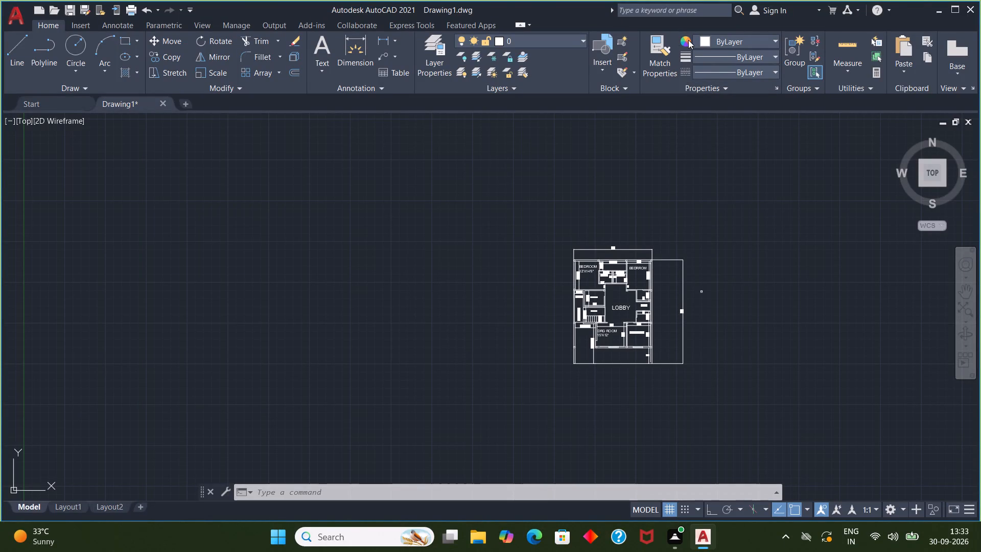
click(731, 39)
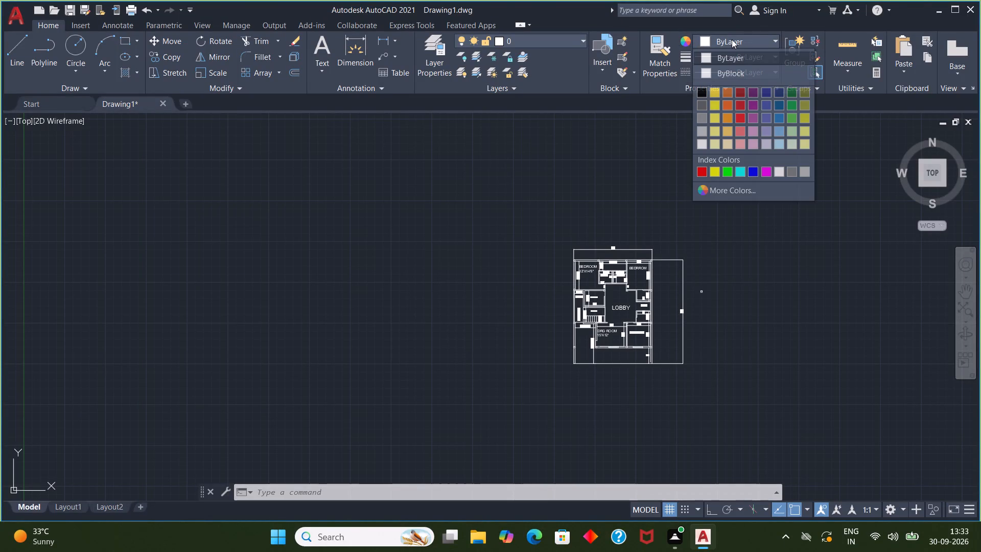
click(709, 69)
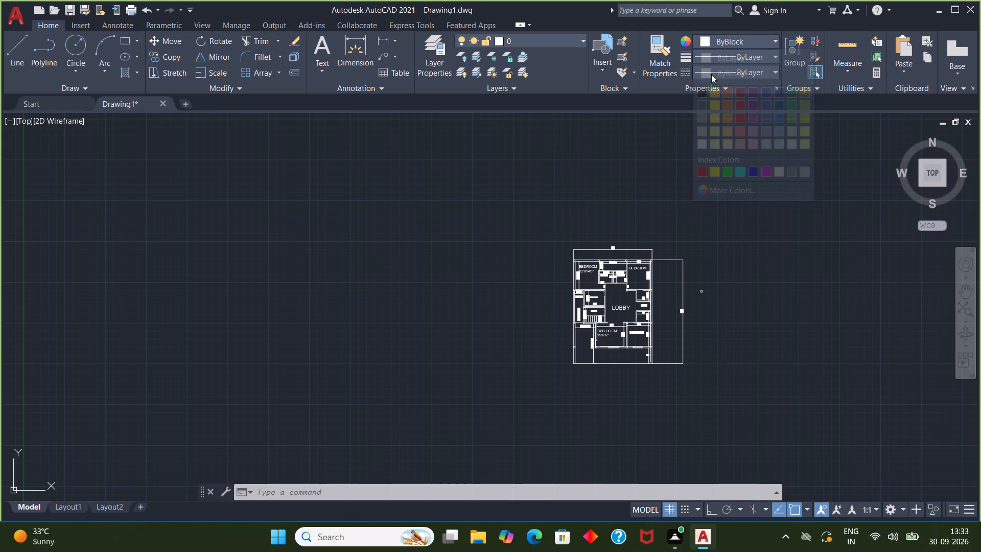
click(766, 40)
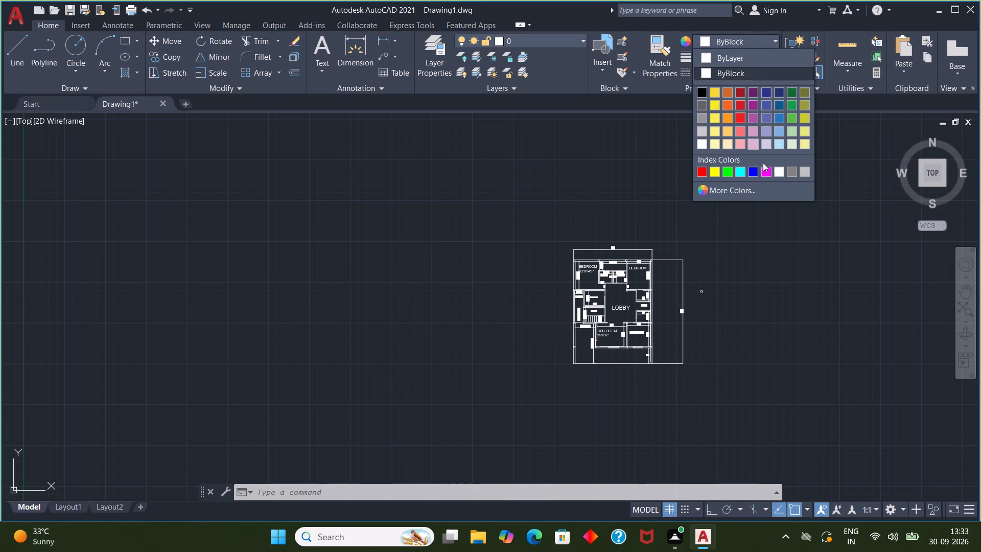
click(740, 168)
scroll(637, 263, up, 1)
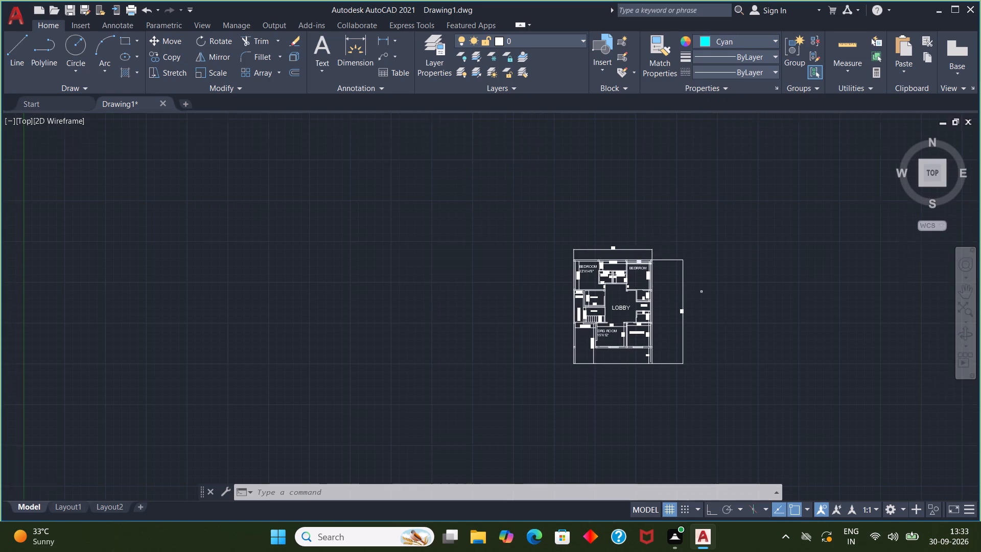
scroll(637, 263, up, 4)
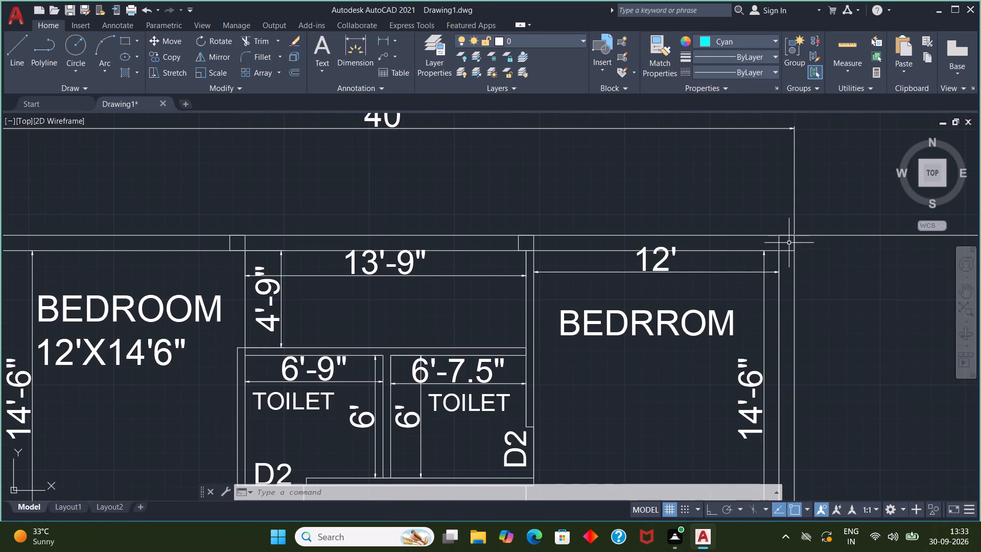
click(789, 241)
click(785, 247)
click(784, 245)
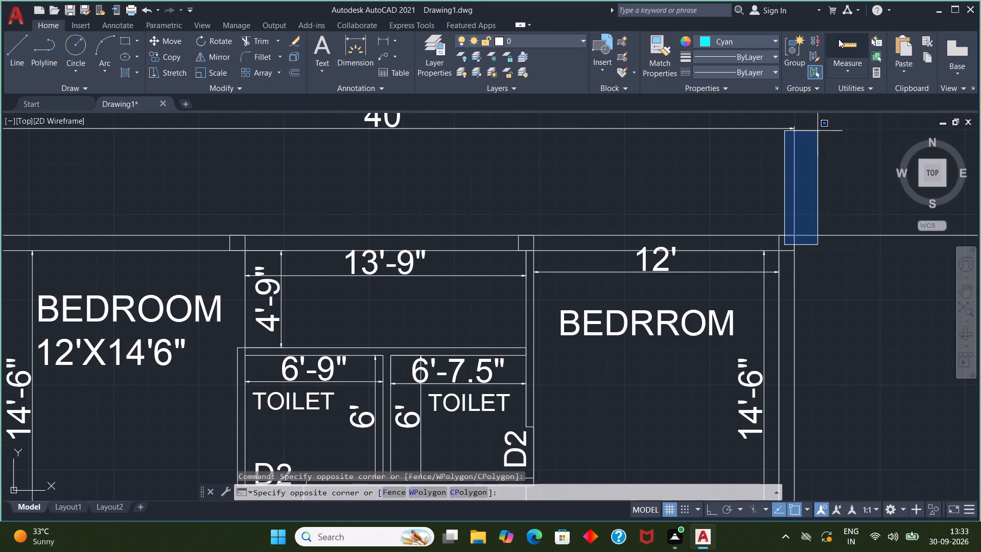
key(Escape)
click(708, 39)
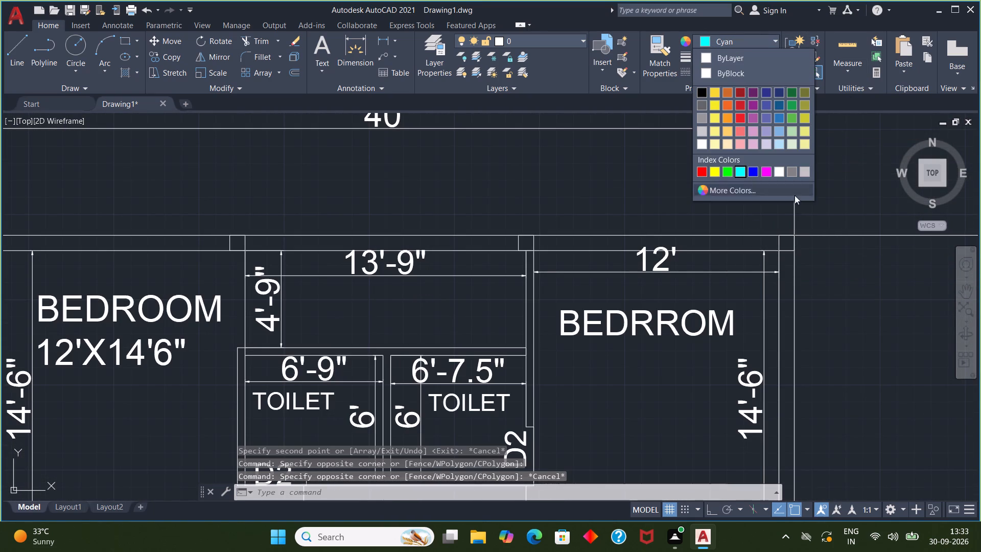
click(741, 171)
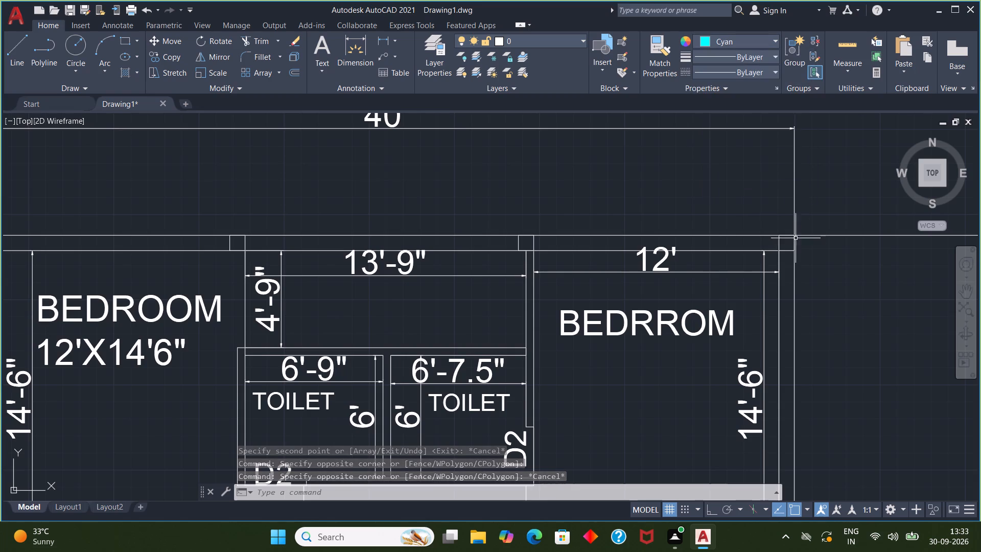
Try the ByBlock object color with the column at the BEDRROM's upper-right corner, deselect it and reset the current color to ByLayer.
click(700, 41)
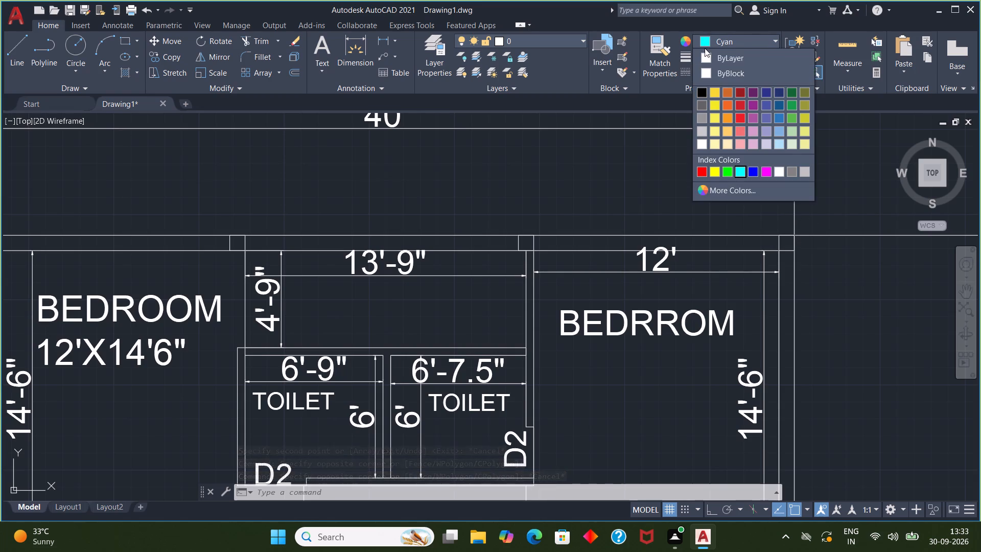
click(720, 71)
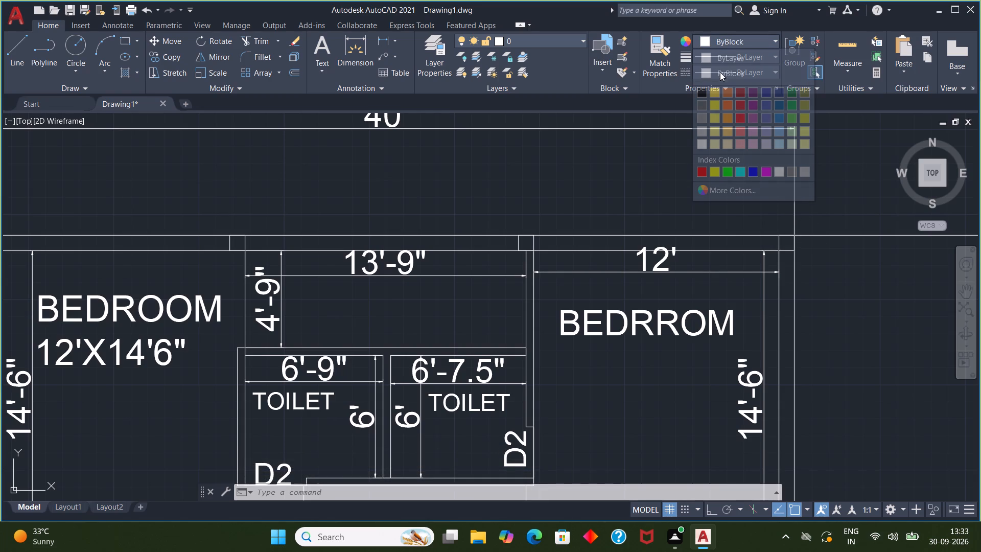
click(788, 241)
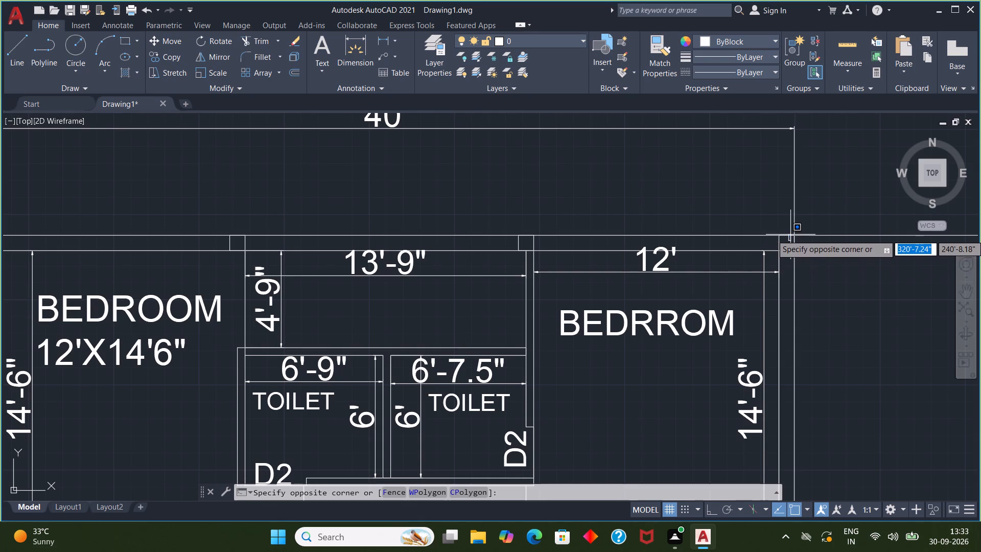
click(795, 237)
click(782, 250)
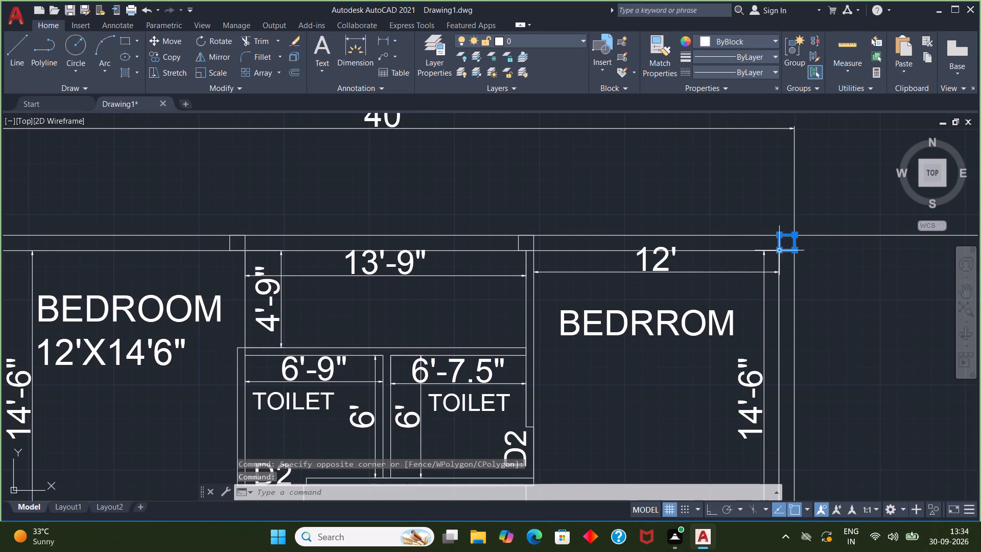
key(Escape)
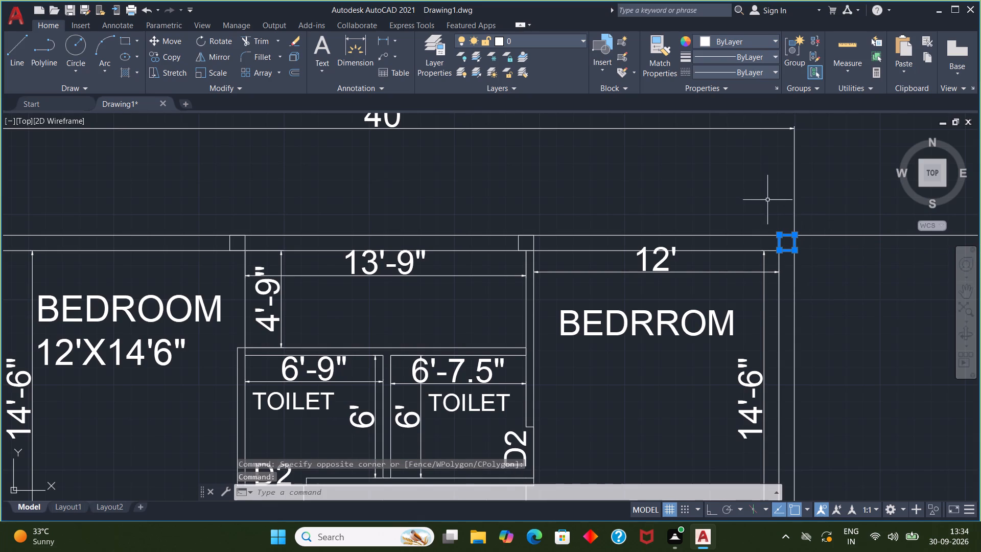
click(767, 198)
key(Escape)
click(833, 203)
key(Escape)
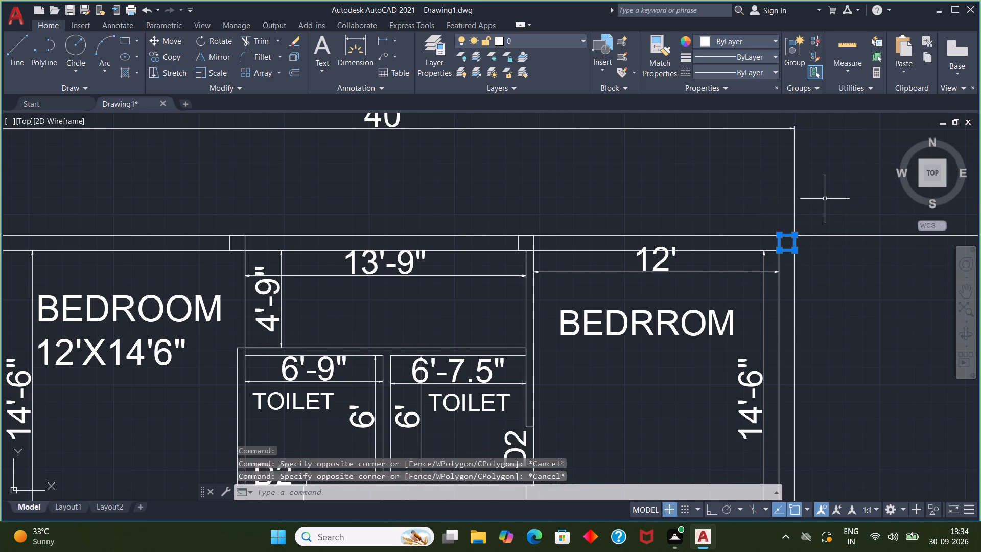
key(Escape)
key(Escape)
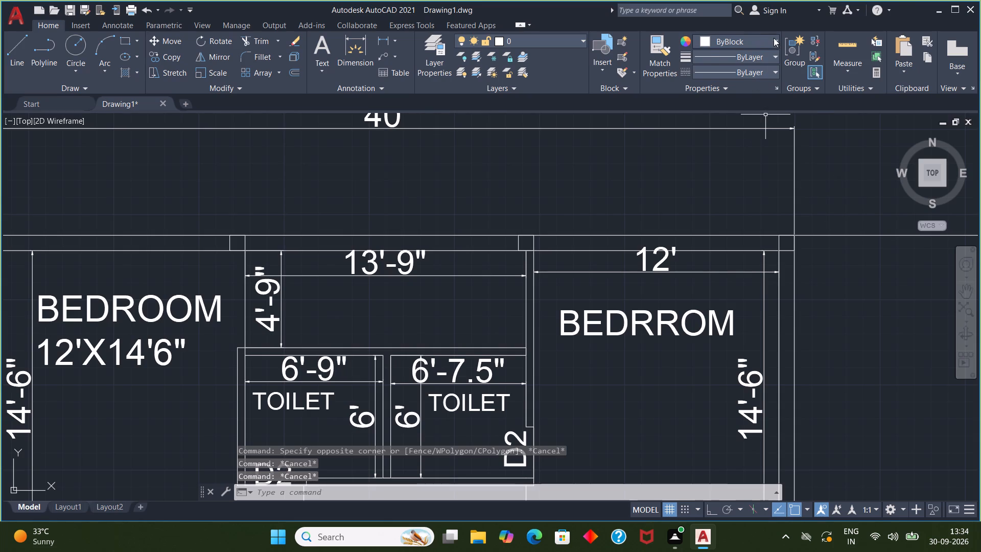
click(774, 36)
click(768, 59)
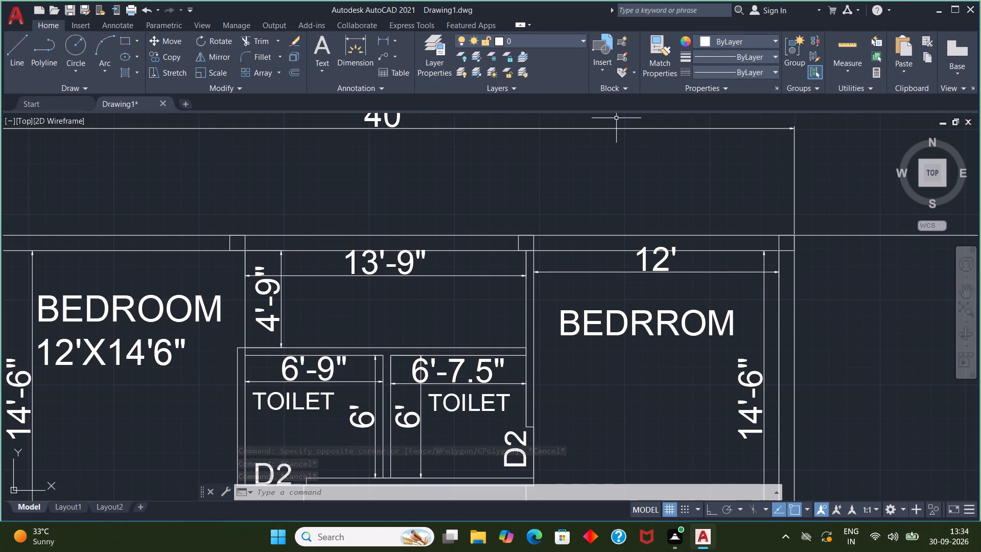
Hatch the four columns along the upper outer wall with the Solid pattern in Cyan.
key(h)
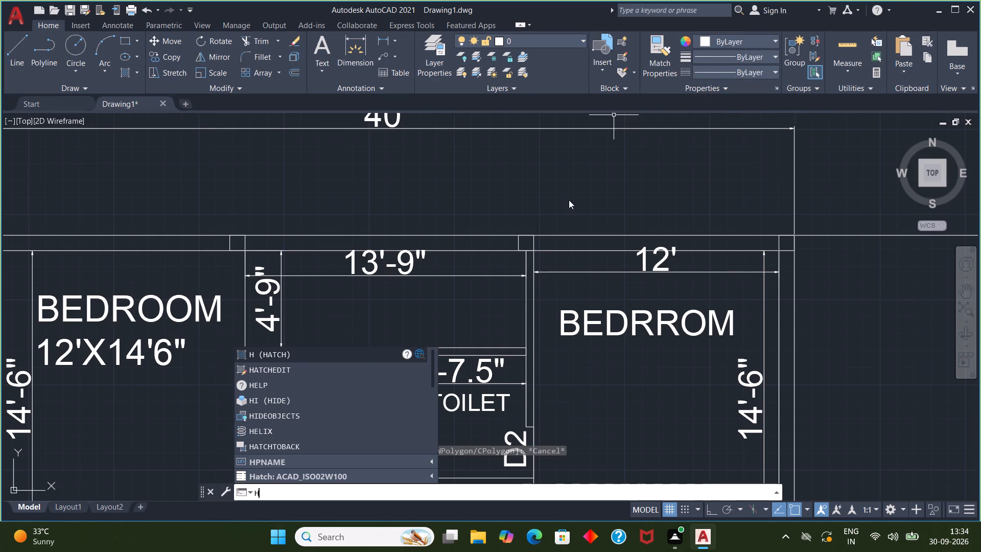
click(362, 356)
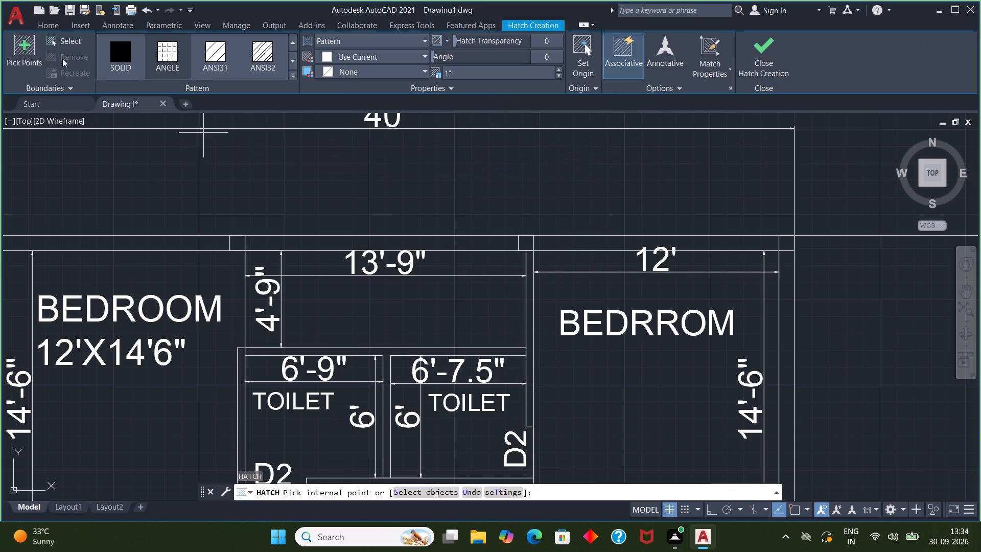
click(125, 48)
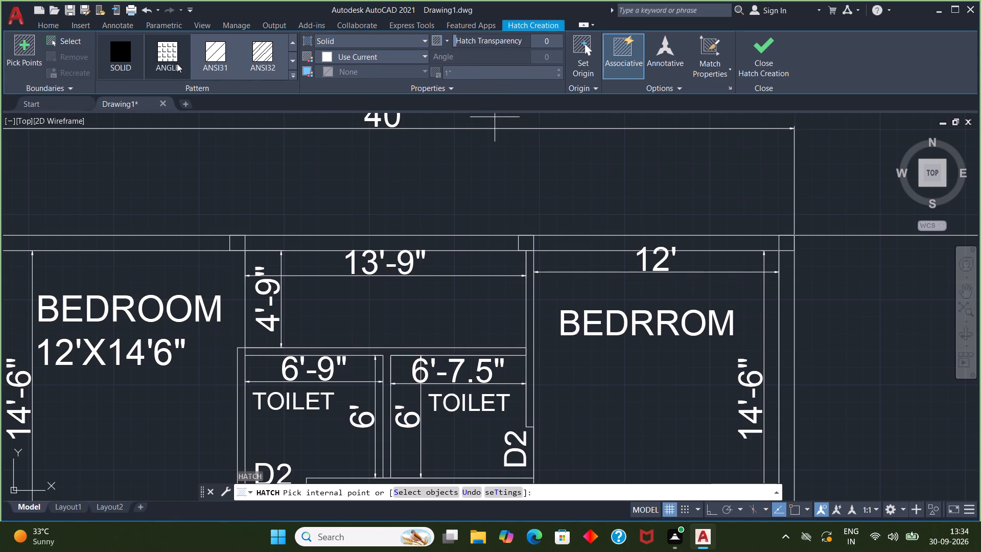
click(123, 48)
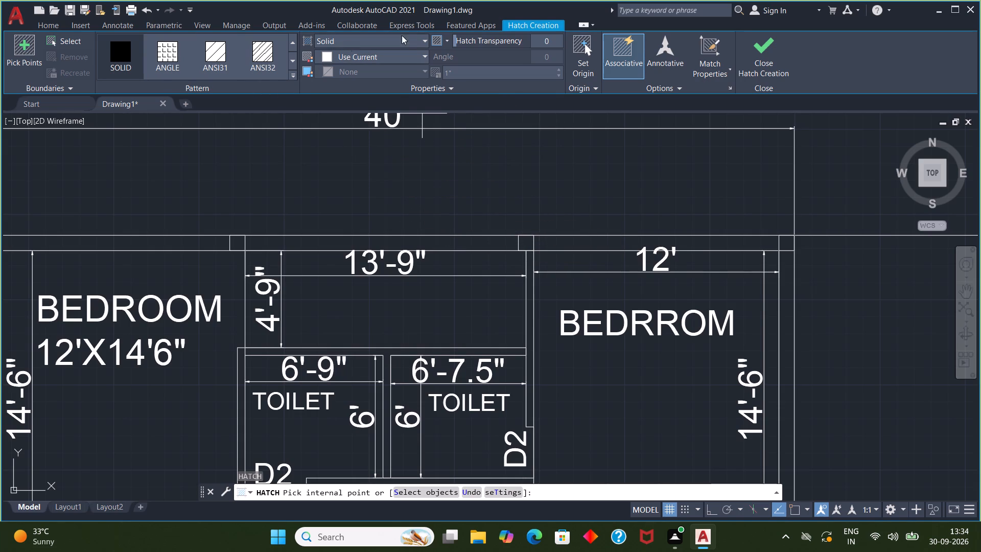
click(424, 37)
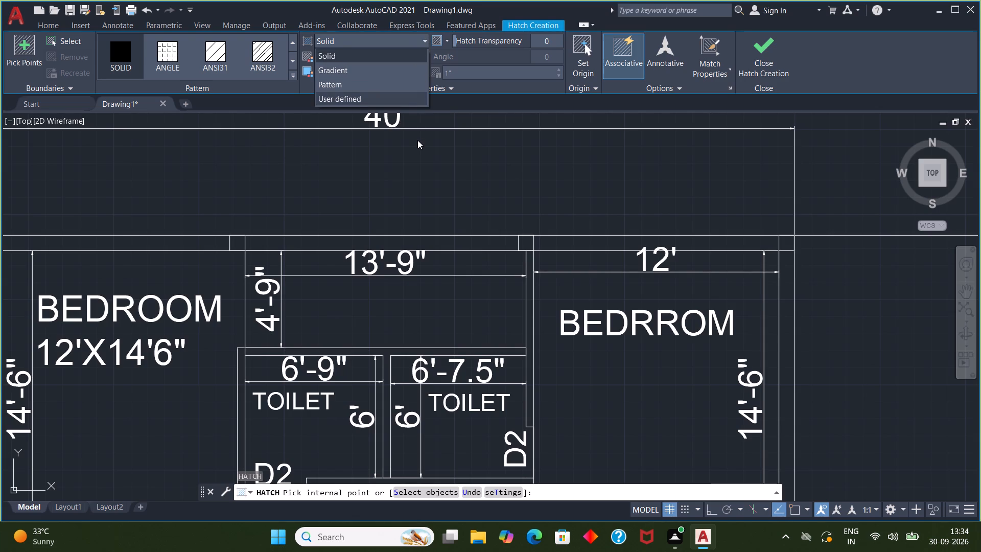
click(417, 140)
click(423, 54)
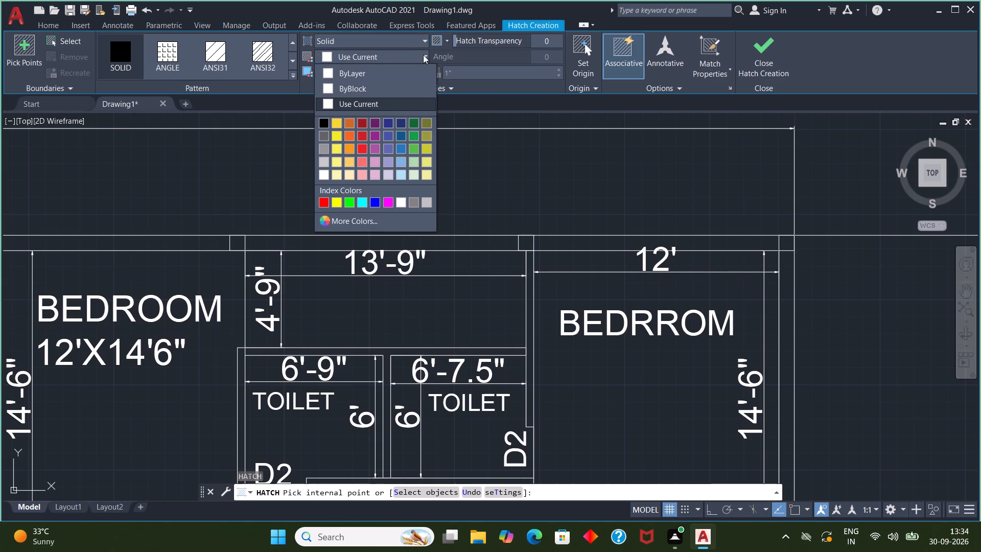
click(365, 203)
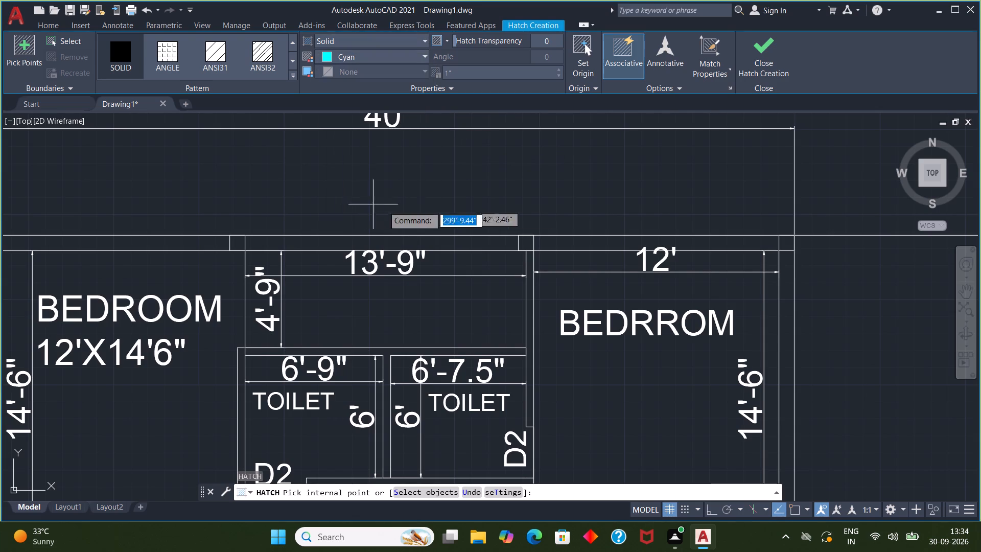
click(790, 242)
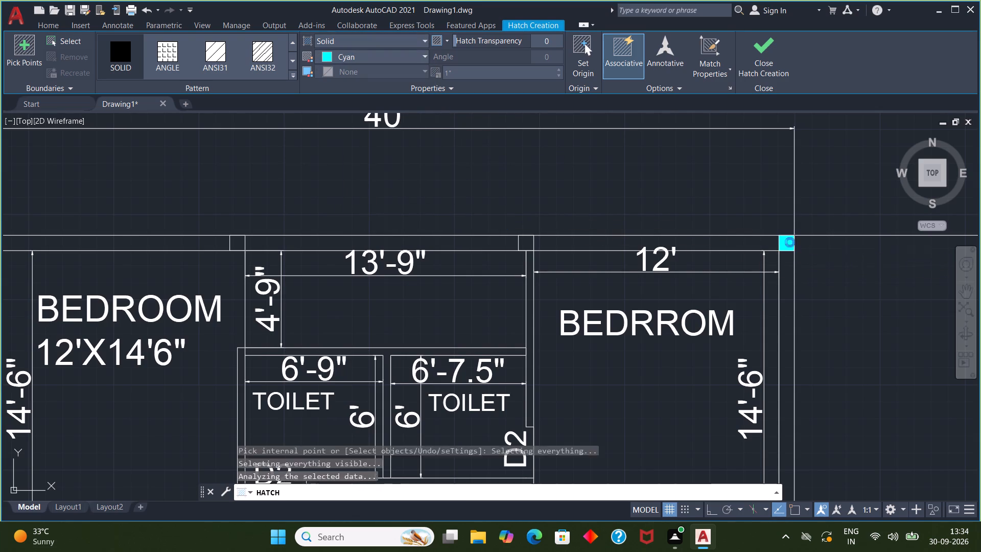
click(523, 243)
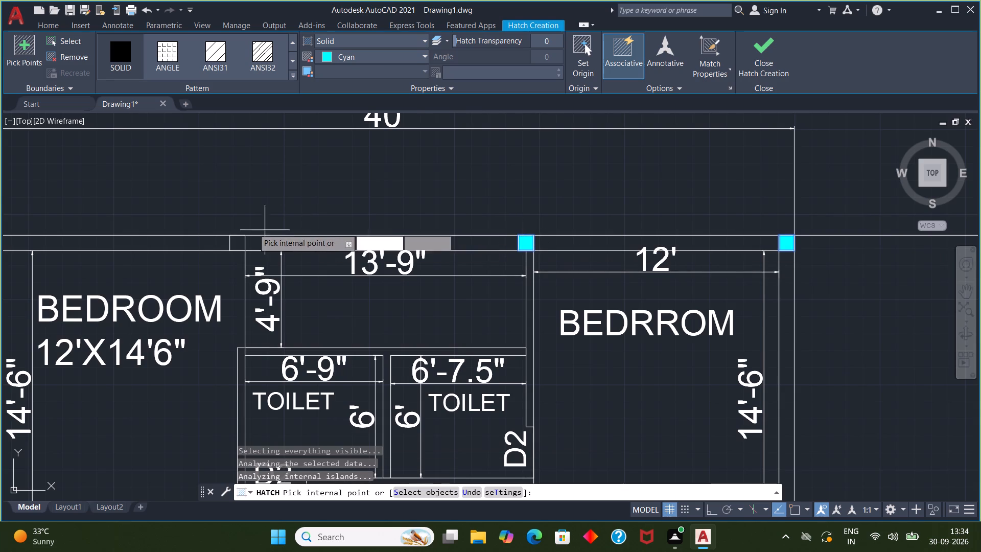
click(239, 239)
scroll(270, 228, down, 3)
middle_drag(272, 228, 438, 225)
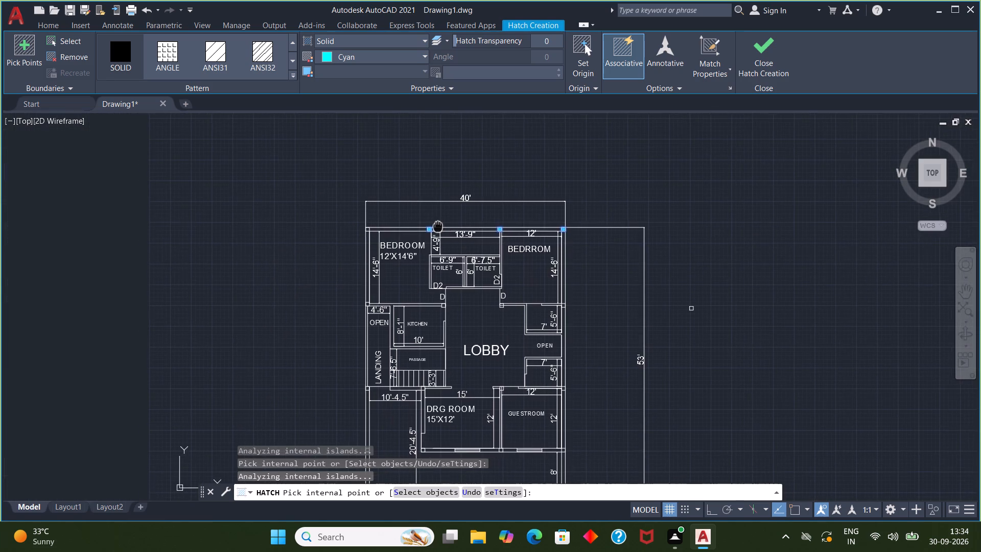
middle_drag(438, 225, 439, 225)
scroll(408, 223, up, 2)
click(302, 237)
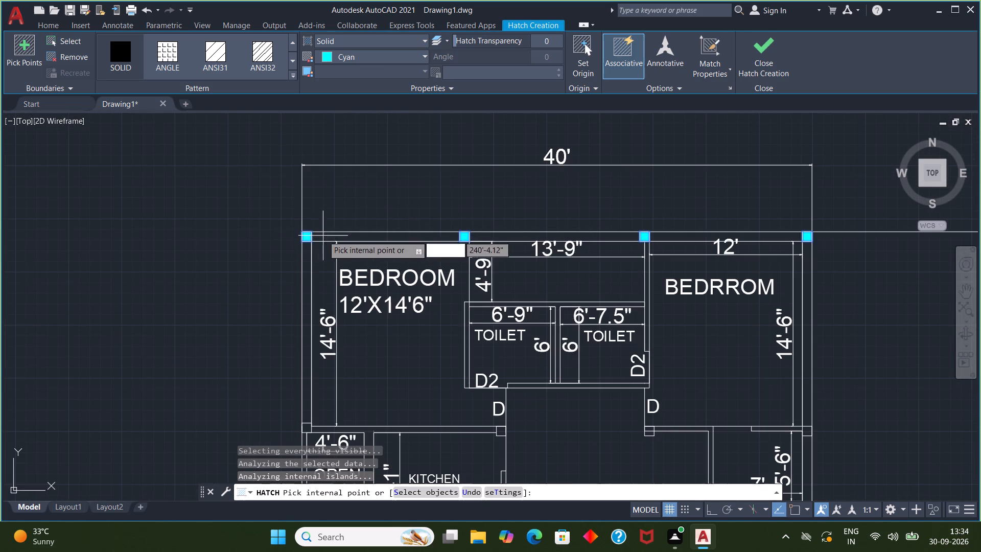
Fill the two columns at the ends of the 12'X14'6" BEDROOM's lower wall with the same solid cyan hatch.
scroll(354, 254, up, 3)
scroll(357, 254, down, 4)
middle_drag(425, 350, 445, 250)
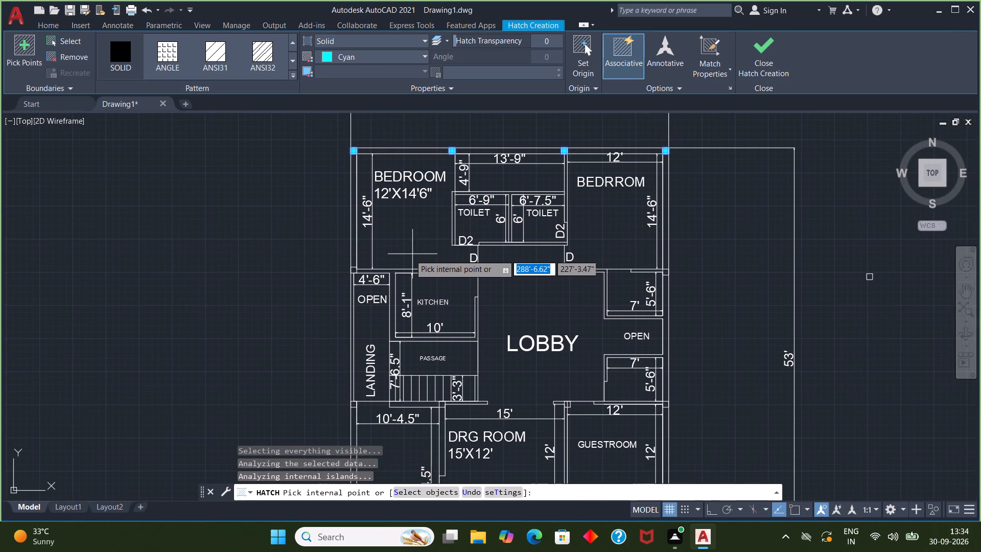
scroll(409, 255, up, 1)
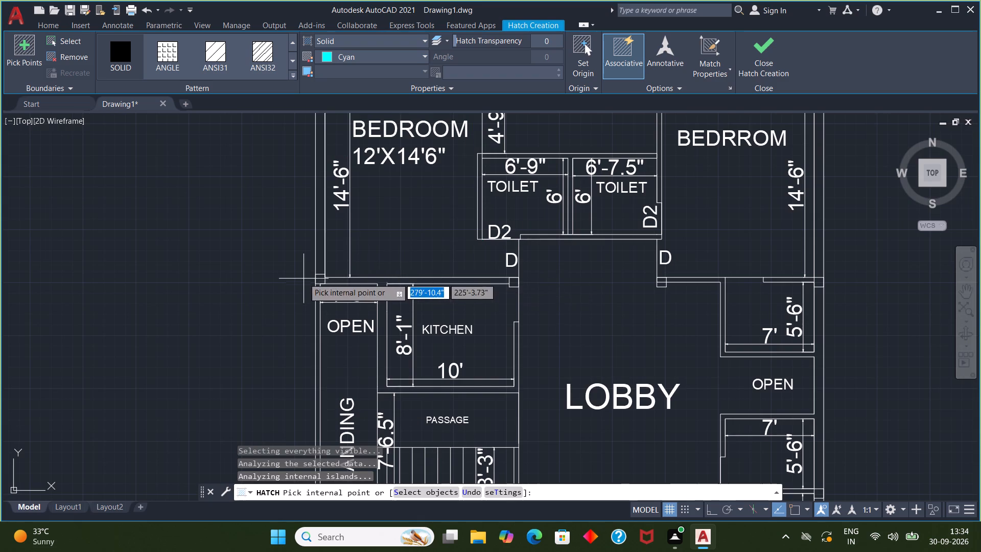
click(320, 279)
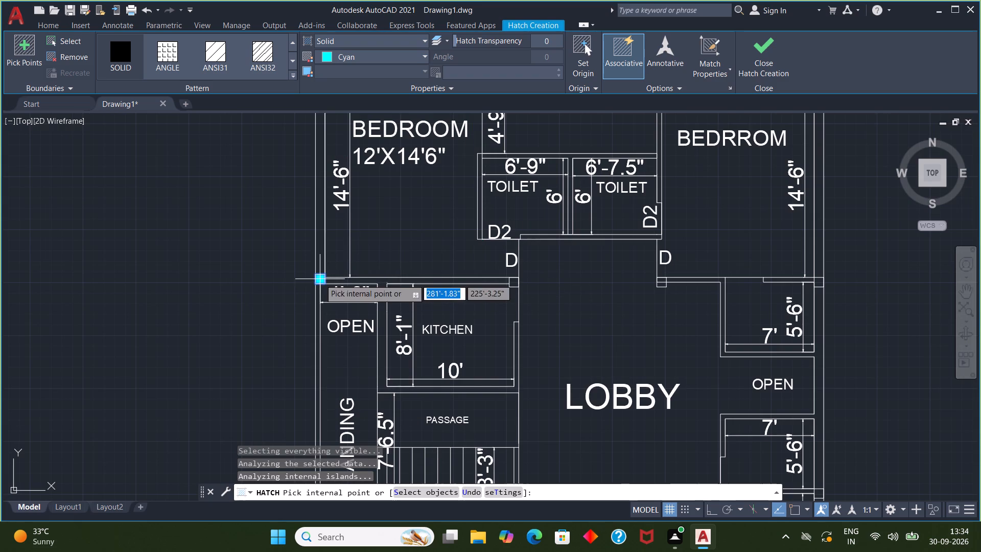
click(513, 281)
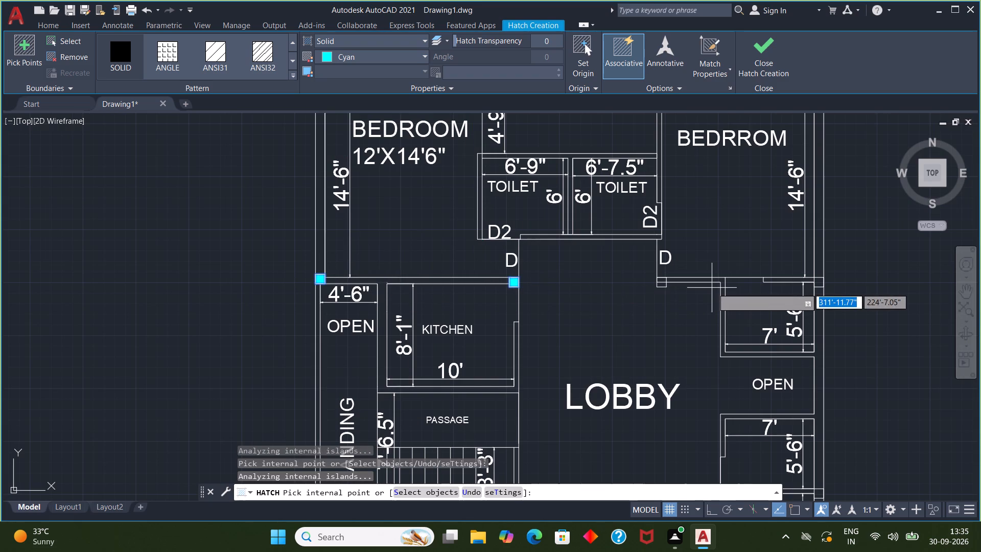
Fill both parts of the column at the lobby-side end of the BEDRROM's lower wall, by door D, with the solid cyan hatch.
scroll(636, 278, up, 3)
click(699, 285)
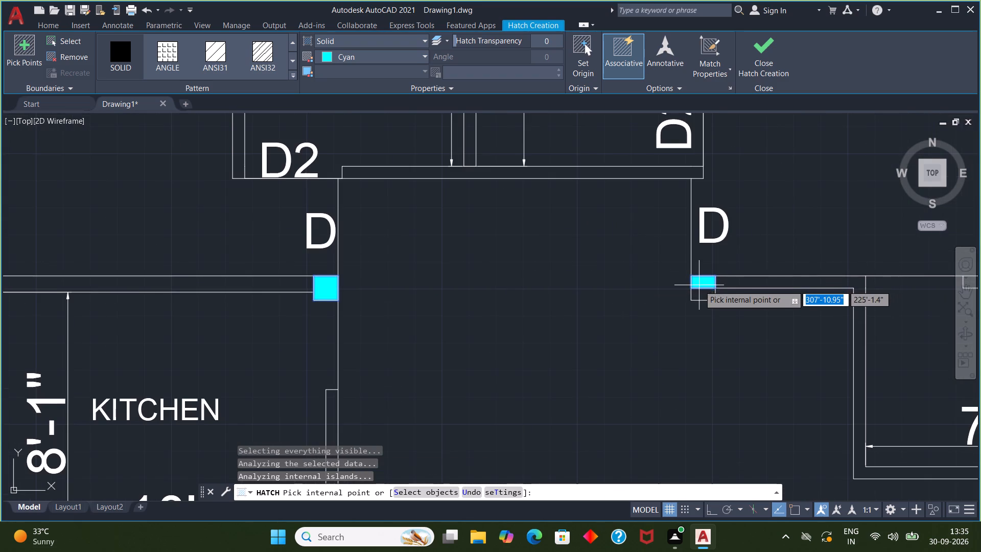
click(702, 295)
middle_drag(737, 297, 406, 317)
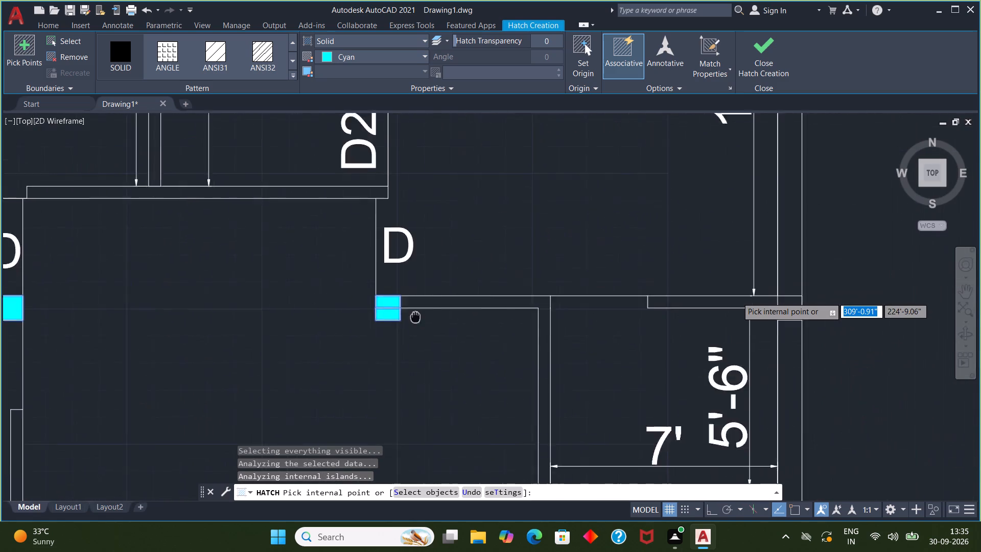
Fill the column at the outer-wall end of the BEDRROM's lower wall with the solid cyan hatch.
middle_drag(406, 317, 341, 314)
click(707, 309)
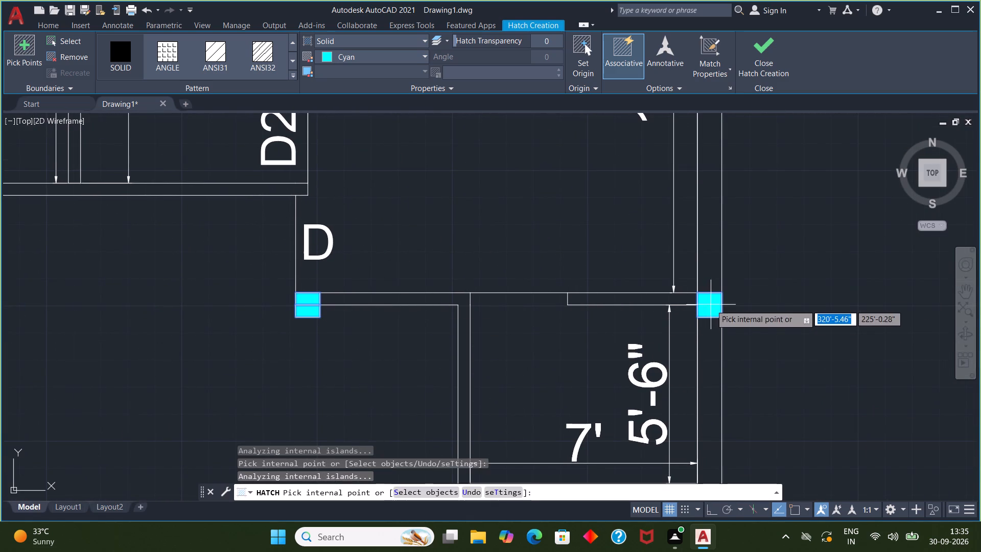
Fill the two left outer-wall columns beside the 10'-4.5" space and the two columns on the DRG ROOM's left wall with the solid cyan hatch.
scroll(709, 303, down, 5)
middle_drag(700, 321, 674, 226)
scroll(636, 254, up, 2)
middle_drag(622, 302, 620, 288)
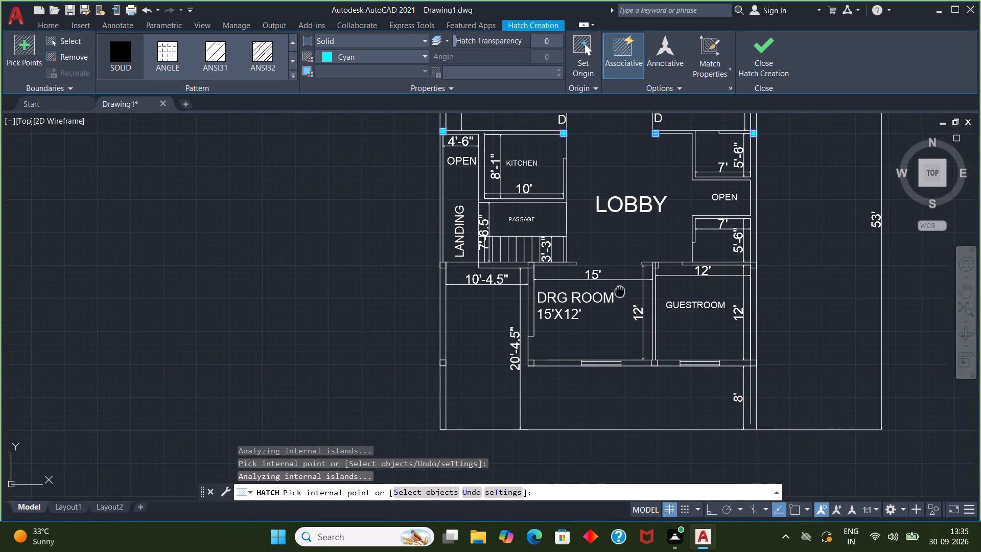
middle_drag(620, 288, 620, 269)
click(442, 239)
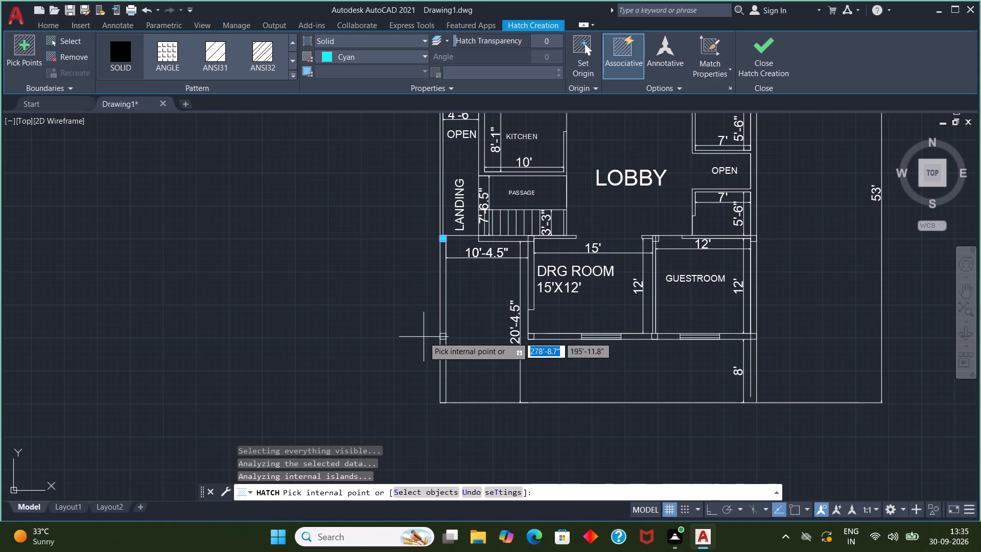
click(441, 335)
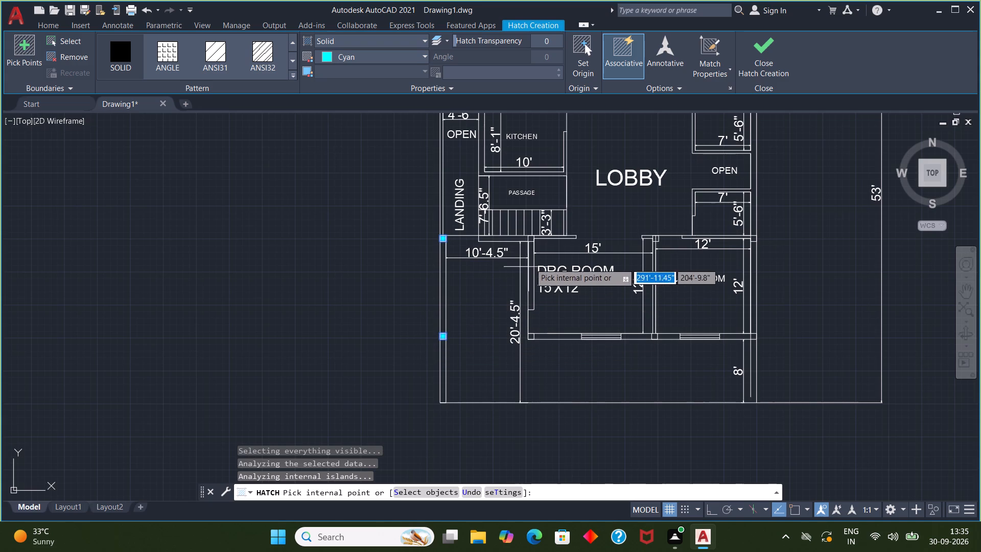
click(530, 239)
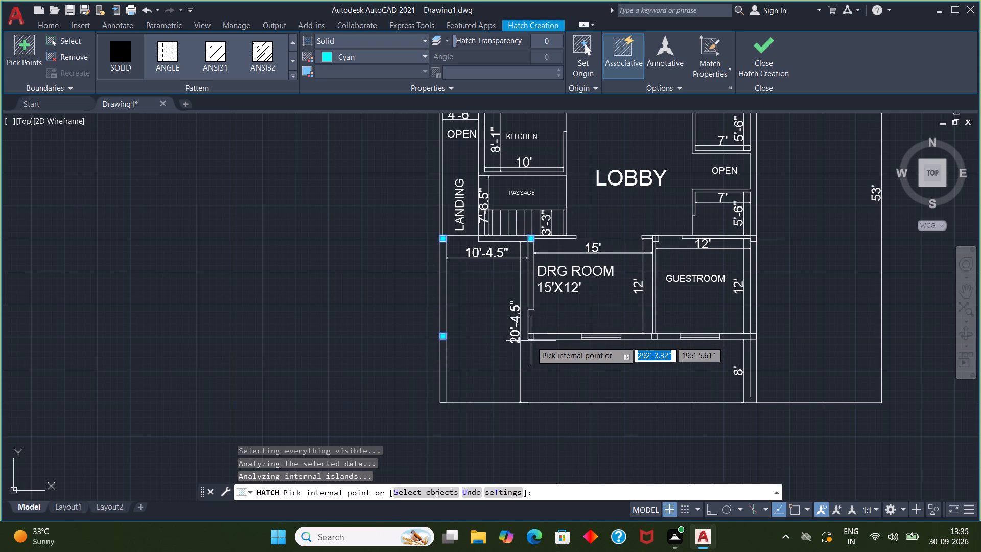
click(530, 337)
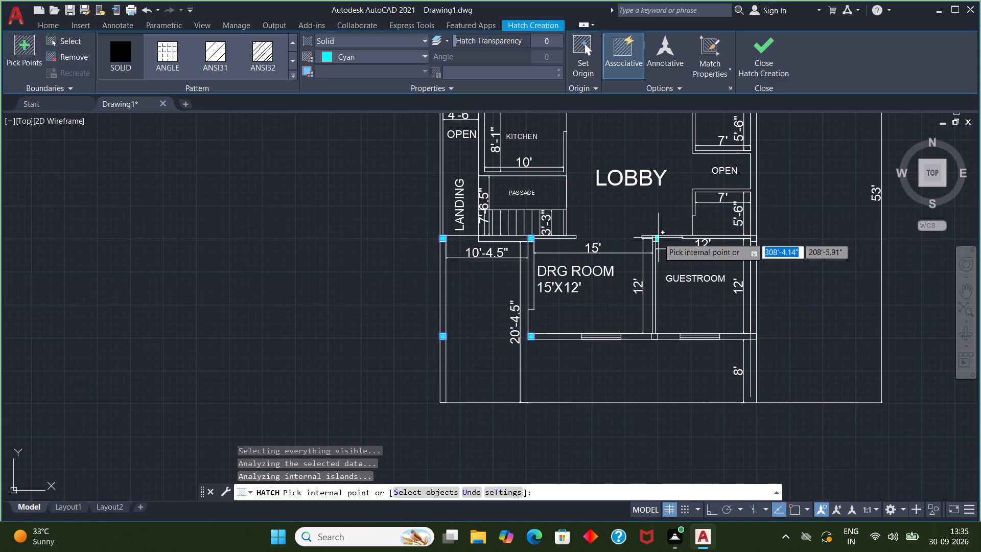
Fill the two-part upper column and the lower column of the wall between DRG ROOM and GUESTROOM with the solid cyan hatch.
click(658, 237)
scroll(659, 237, up, 5)
click(603, 243)
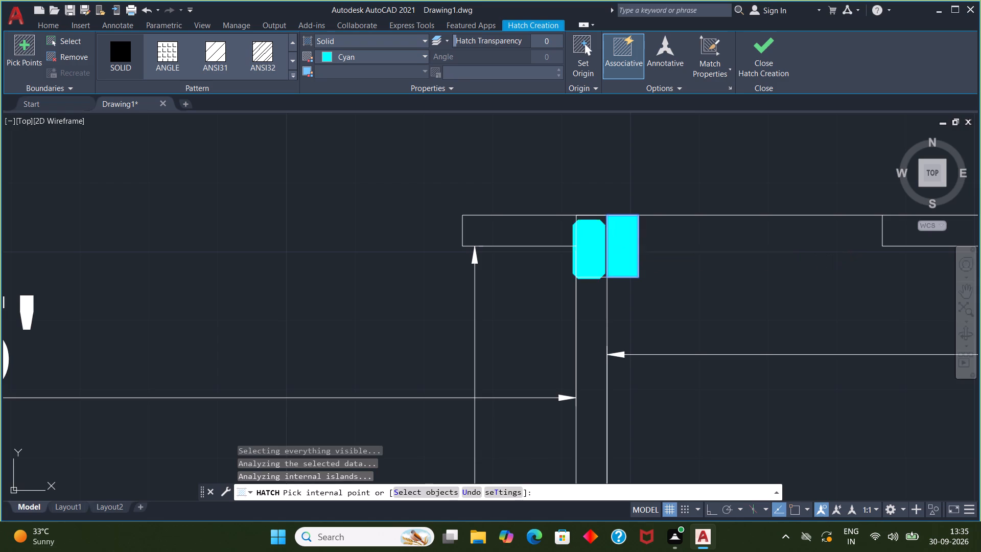
scroll(604, 246, down, 4)
scroll(635, 322, down, 1)
middle_drag(637, 328, 625, 282)
scroll(605, 317, up, 2)
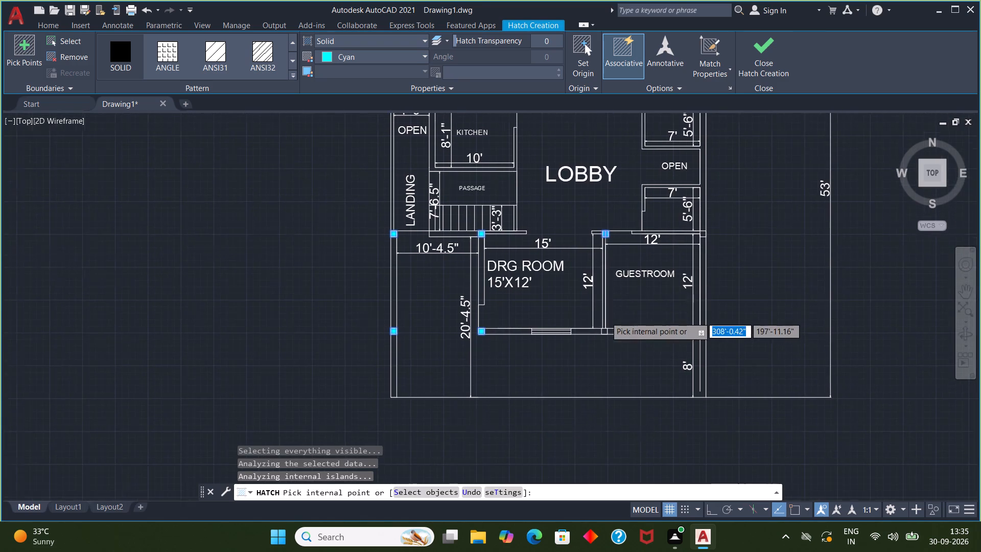
scroll(605, 317, up, 1)
click(604, 376)
Fill the columns at the GUESTROOM's lower-right and upper-right corners with the solid cyan hatch and finish hatching.
scroll(659, 355, down, 1)
middle_drag(659, 355, 457, 358)
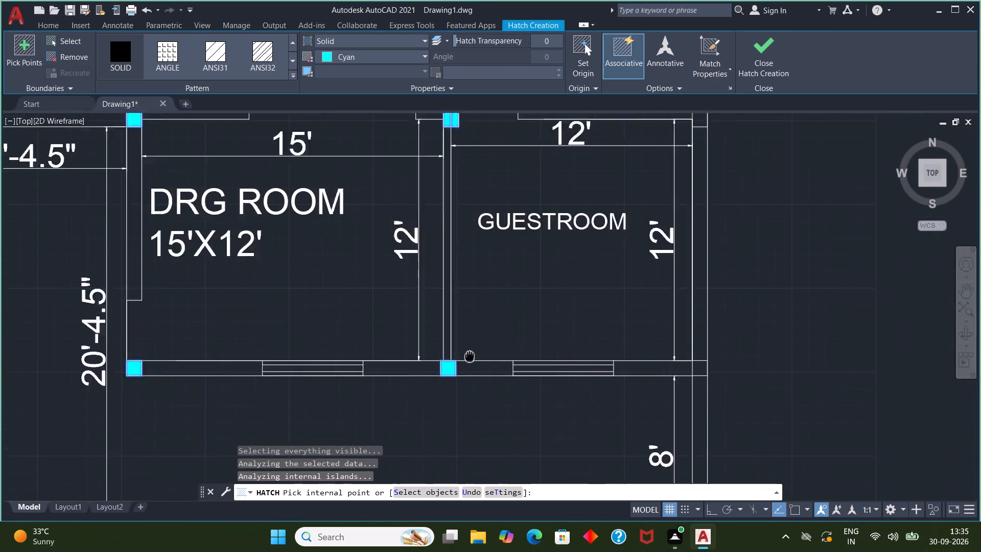
middle_drag(457, 358, 441, 360)
click(656, 376)
middle_drag(719, 277, 710, 341)
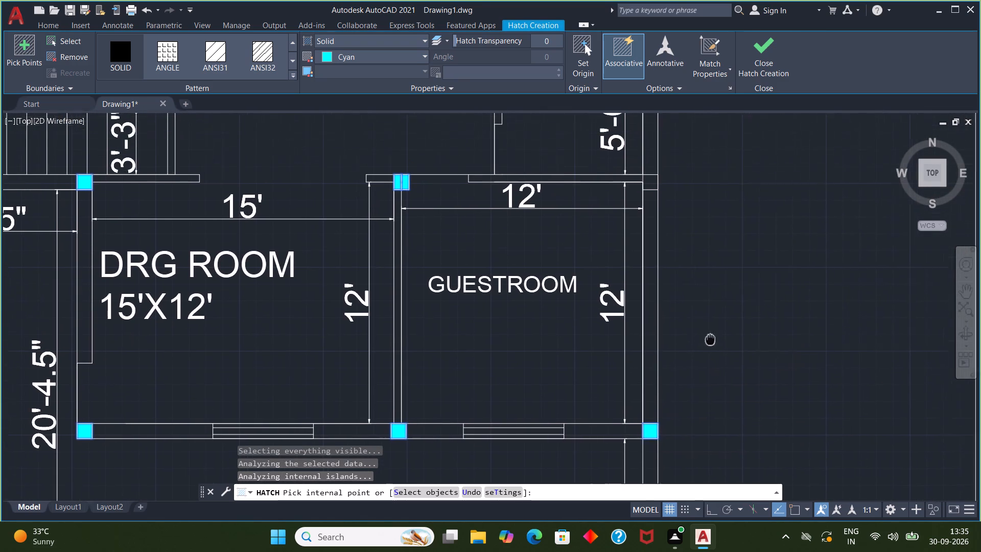
middle_drag(710, 341, 707, 349)
click(651, 189)
scroll(706, 232, down, 3)
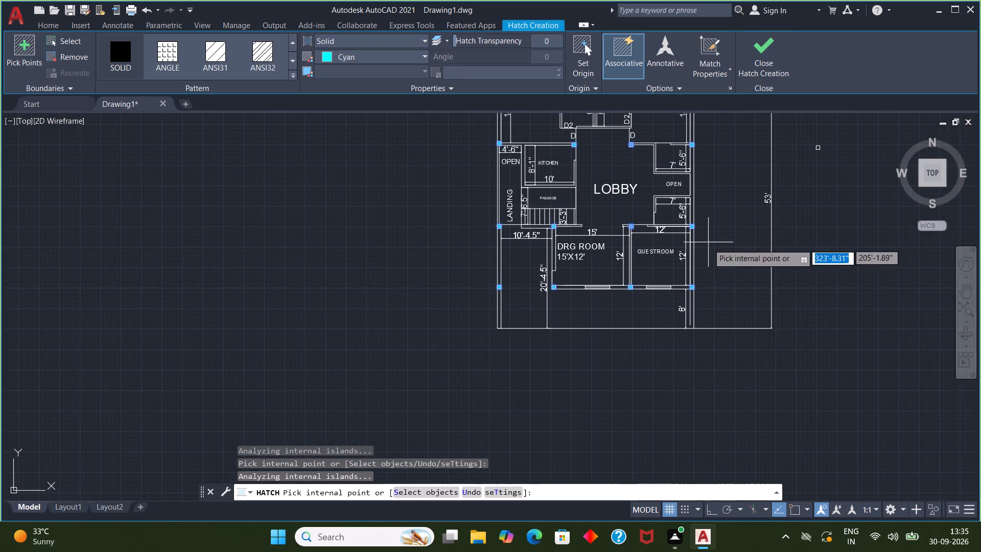
middle_drag(727, 311, 716, 307)
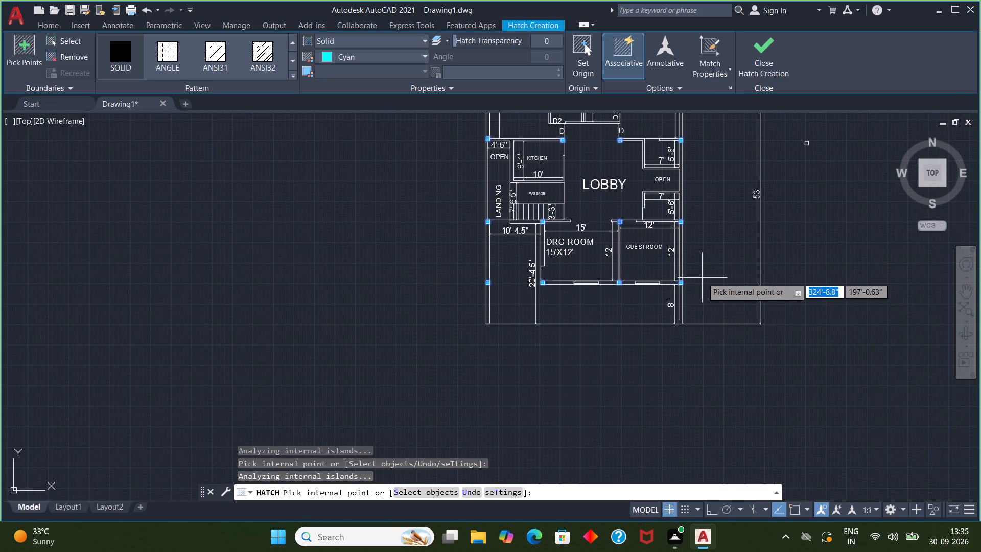
key(Escape)
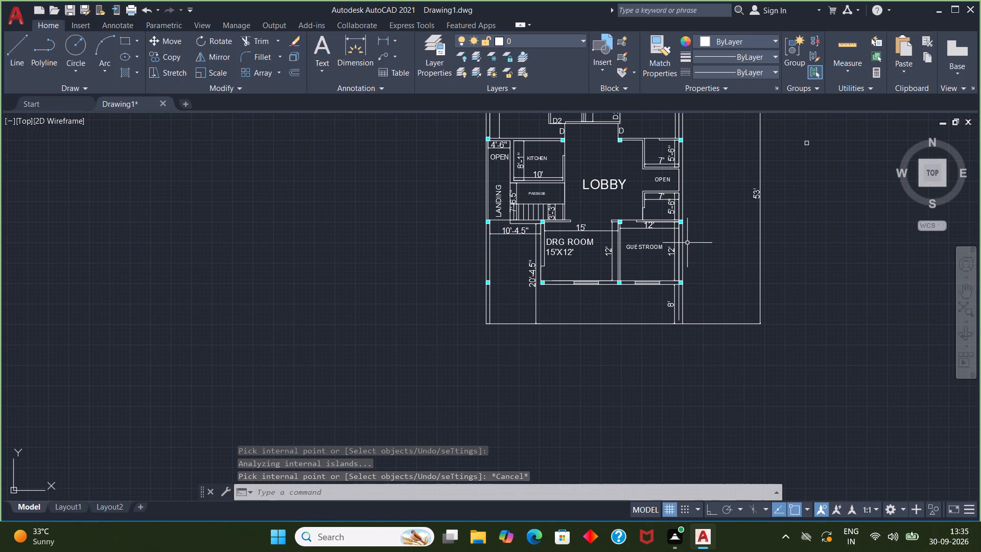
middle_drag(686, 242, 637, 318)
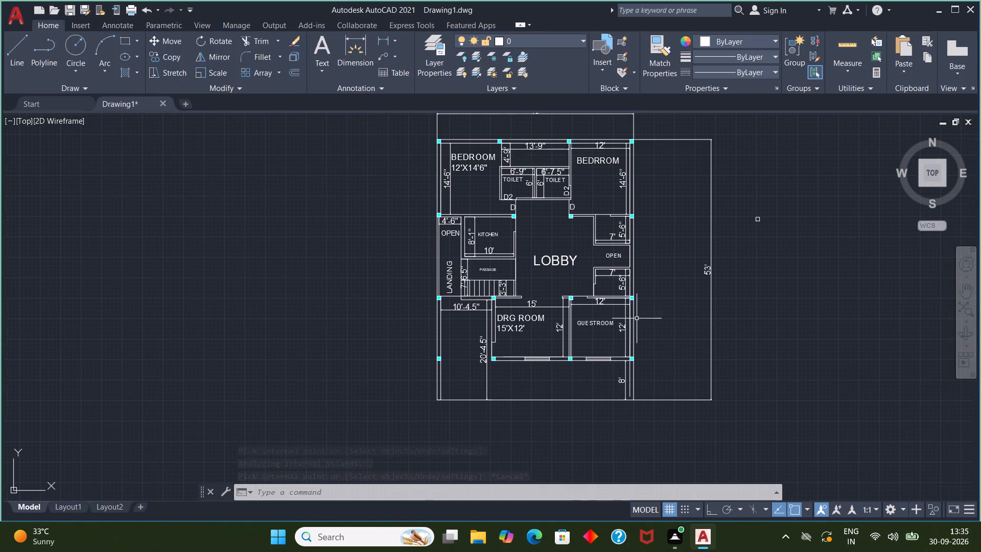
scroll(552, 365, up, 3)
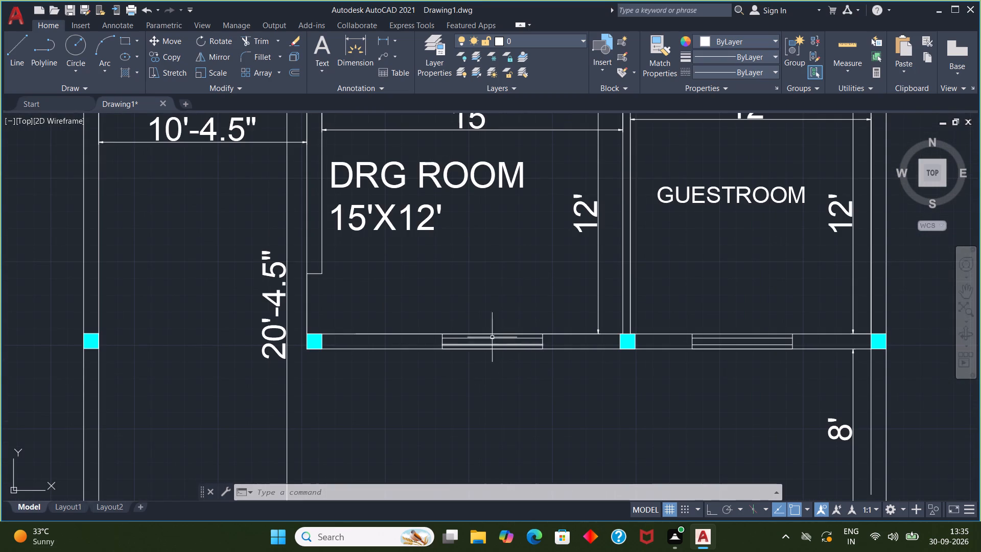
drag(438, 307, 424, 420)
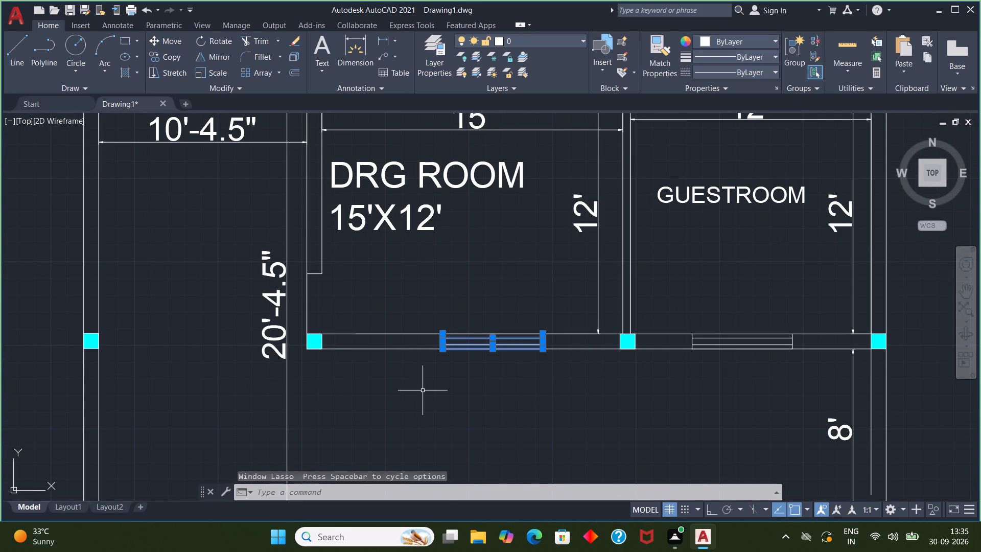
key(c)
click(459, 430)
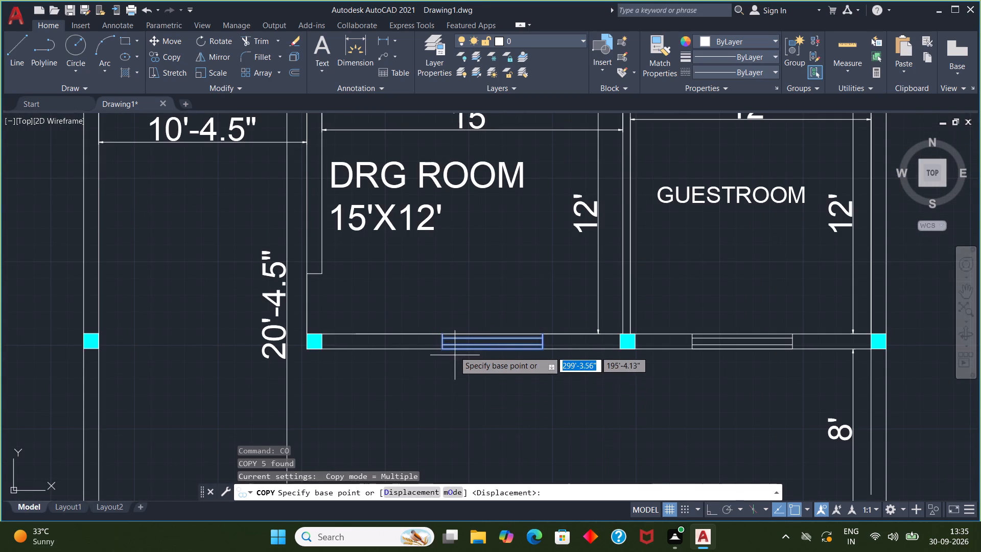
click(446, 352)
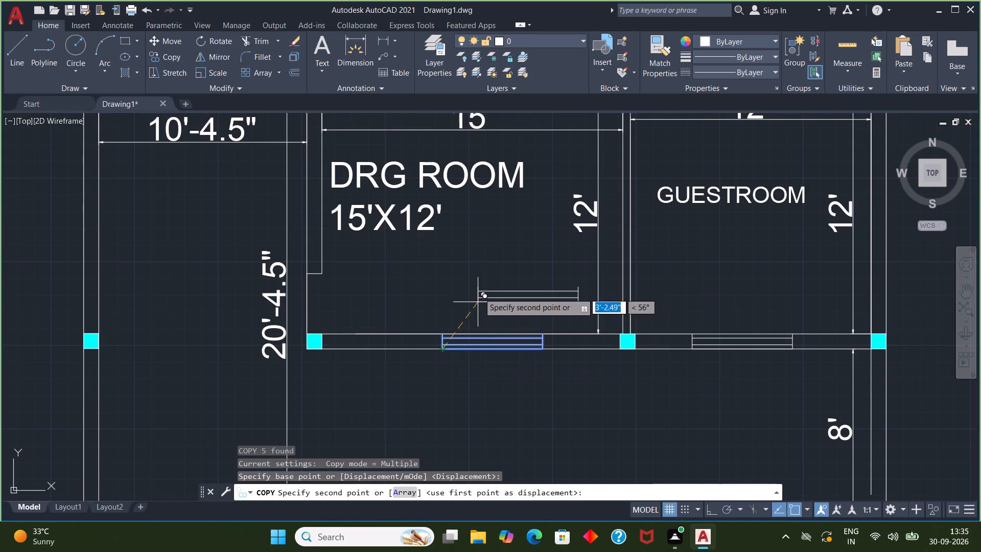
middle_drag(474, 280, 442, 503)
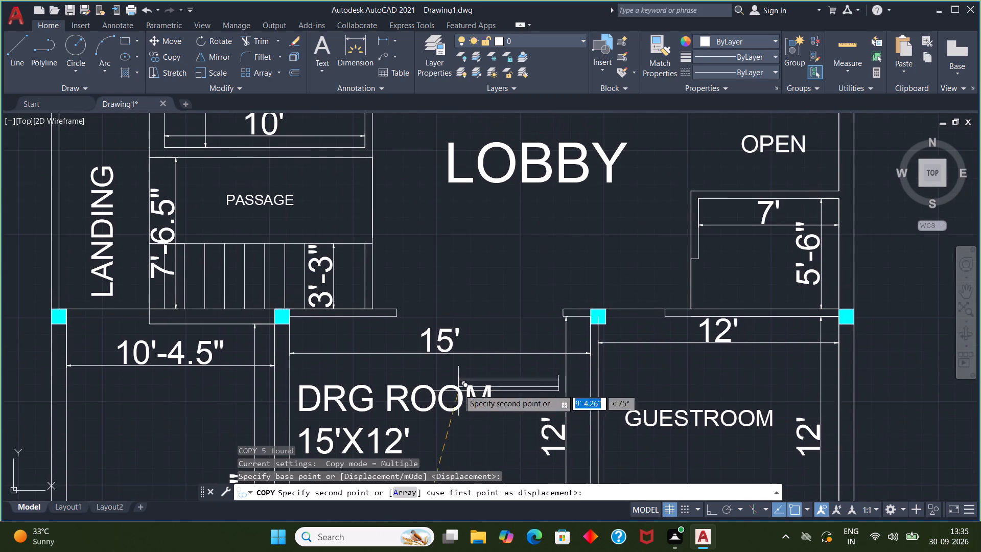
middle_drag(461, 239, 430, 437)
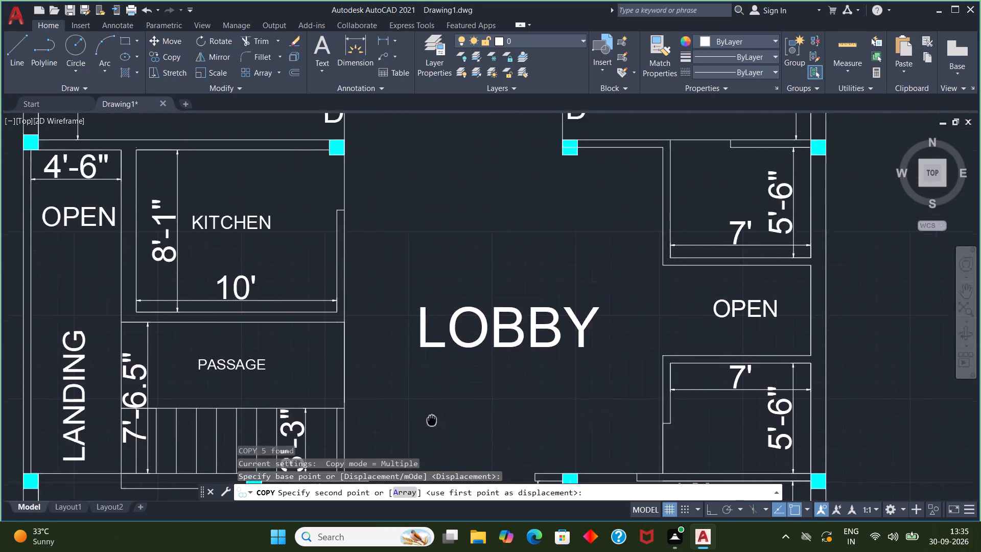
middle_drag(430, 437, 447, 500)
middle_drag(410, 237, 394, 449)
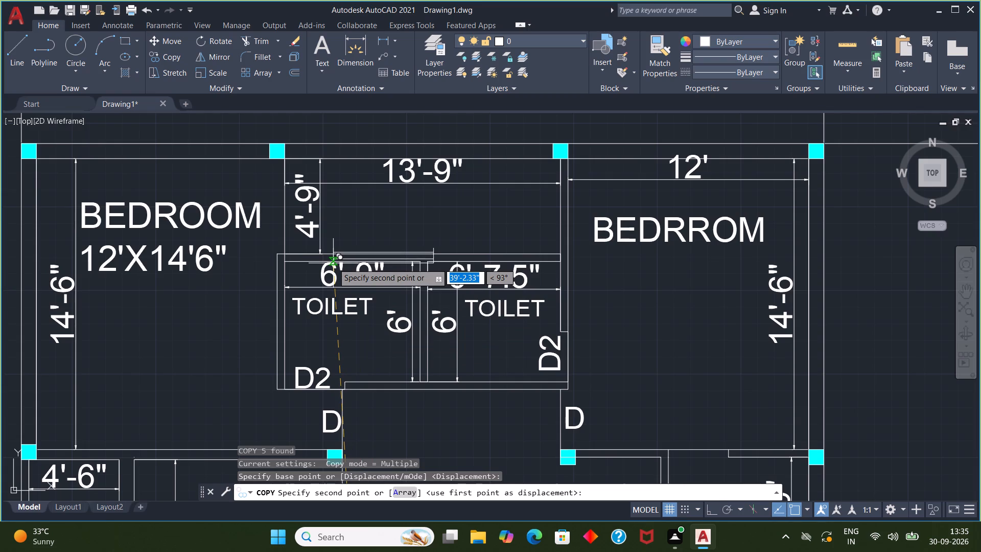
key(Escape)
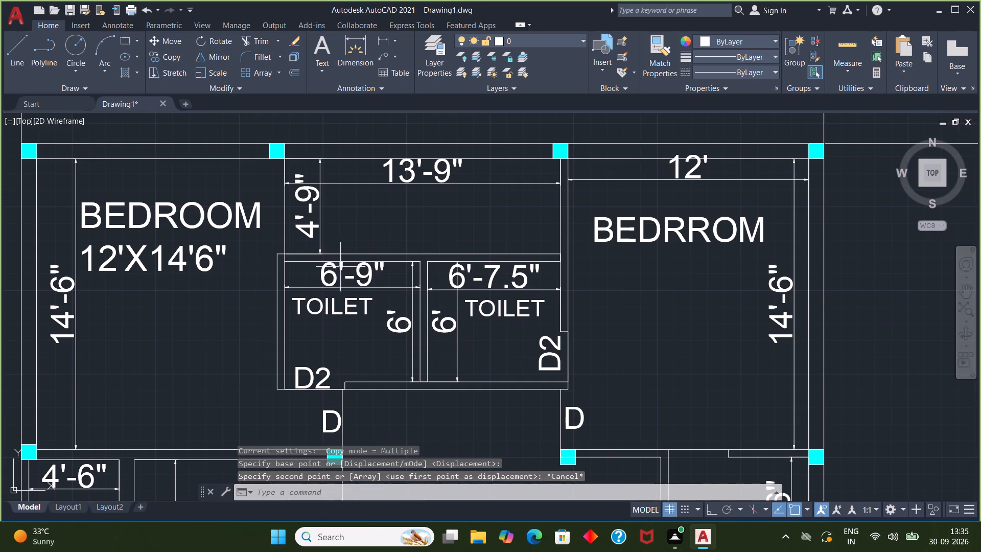
Draw a vertical line about 2'-2.8" long with Ortho on, crossing the upper wall of the 6'-9" wide TOILET.
scroll(341, 267, up, 3)
scroll(393, 252, down, 2)
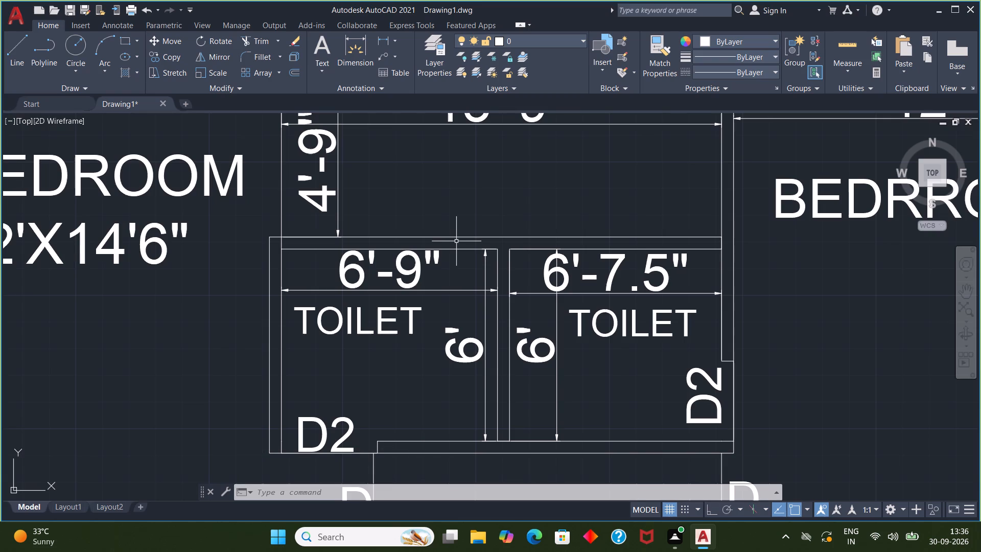
key(l)
key(Return)
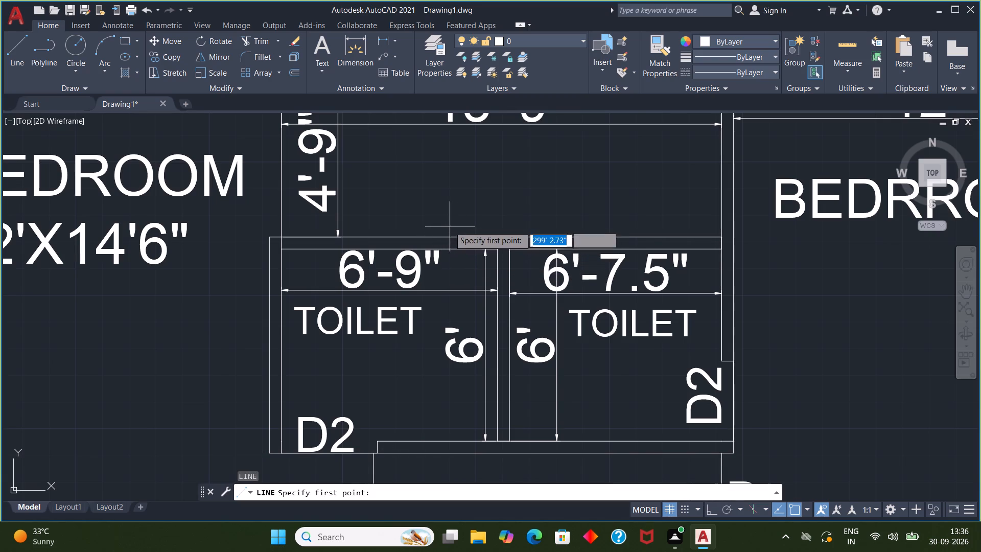
click(428, 212)
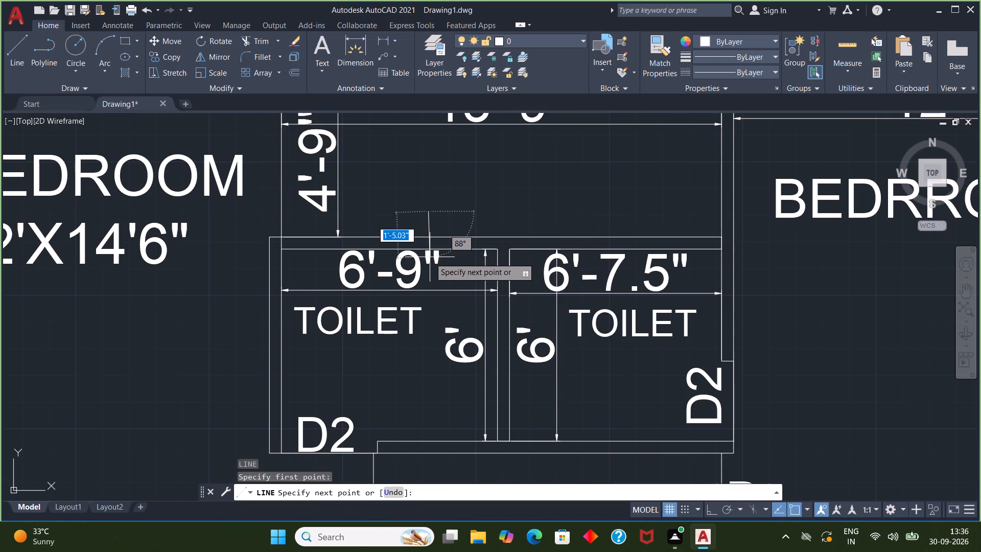
scroll(422, 272, up, 1)
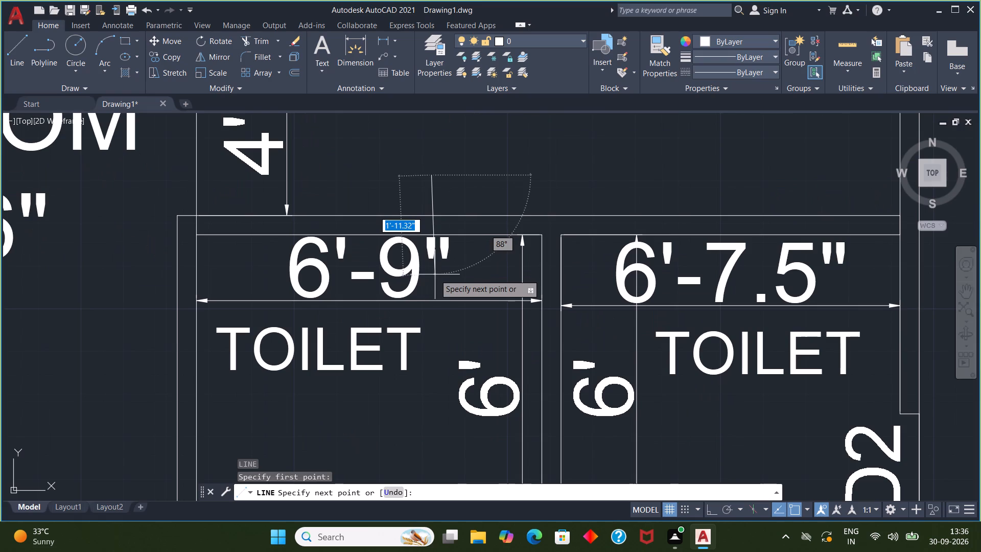
key(F8)
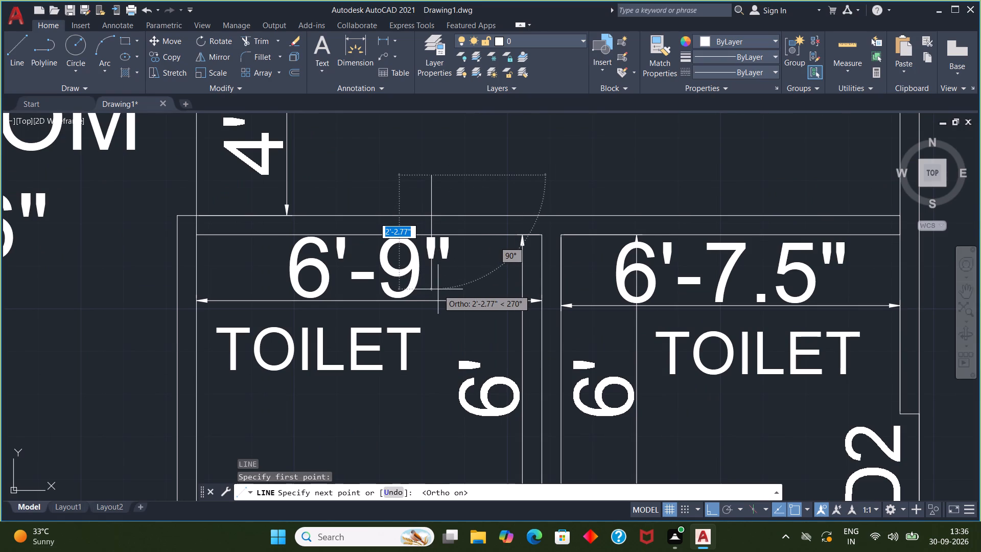
click(438, 289)
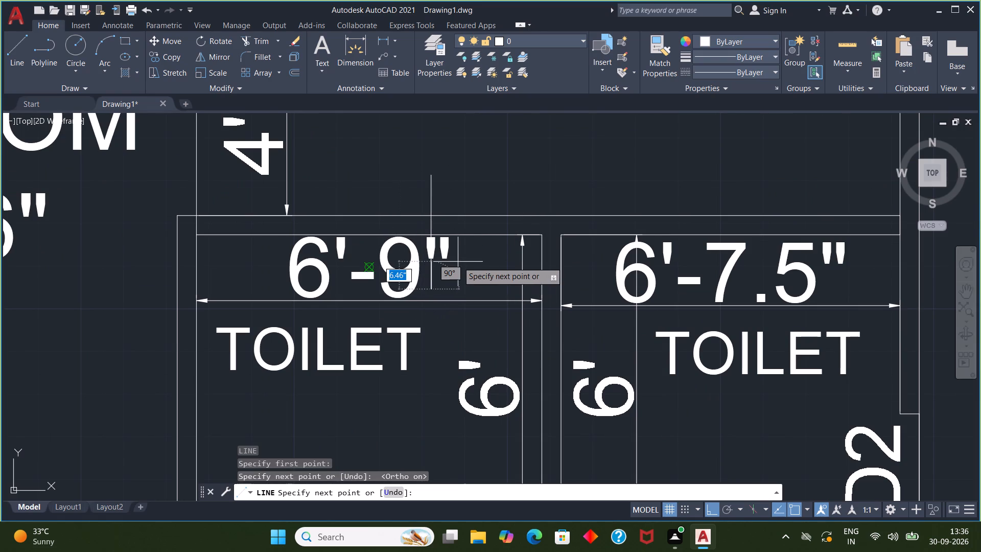
key(Escape)
Draw a 3' line leftward along the inner face of the TOILET's upper wall, starting from the vertical line.
key(space)
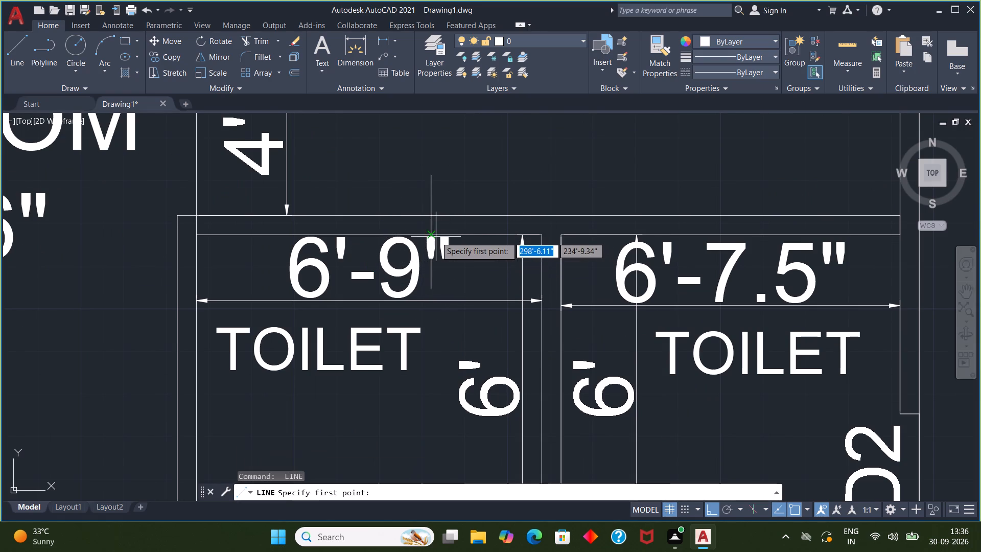
click(434, 234)
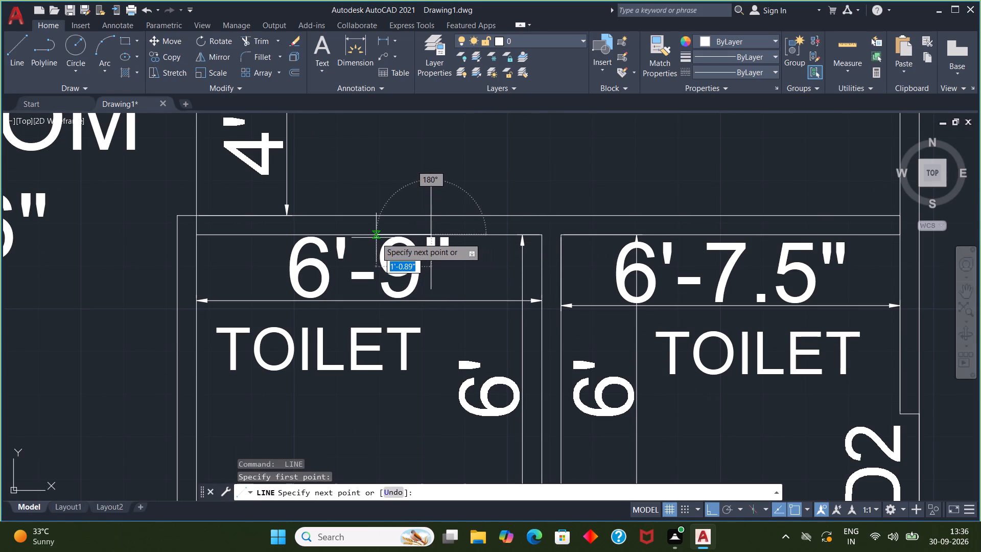
key(3)
key(apostrophe)
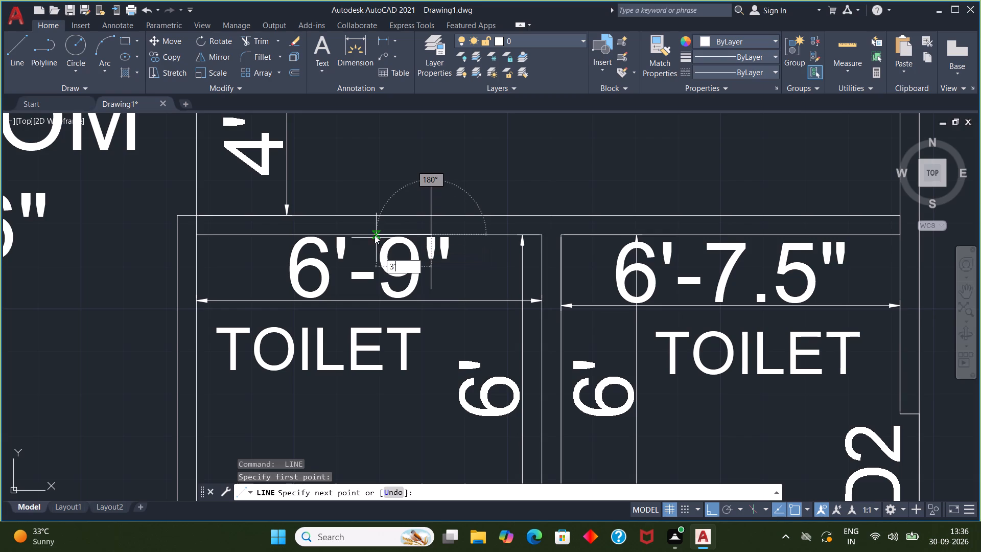
key(Return)
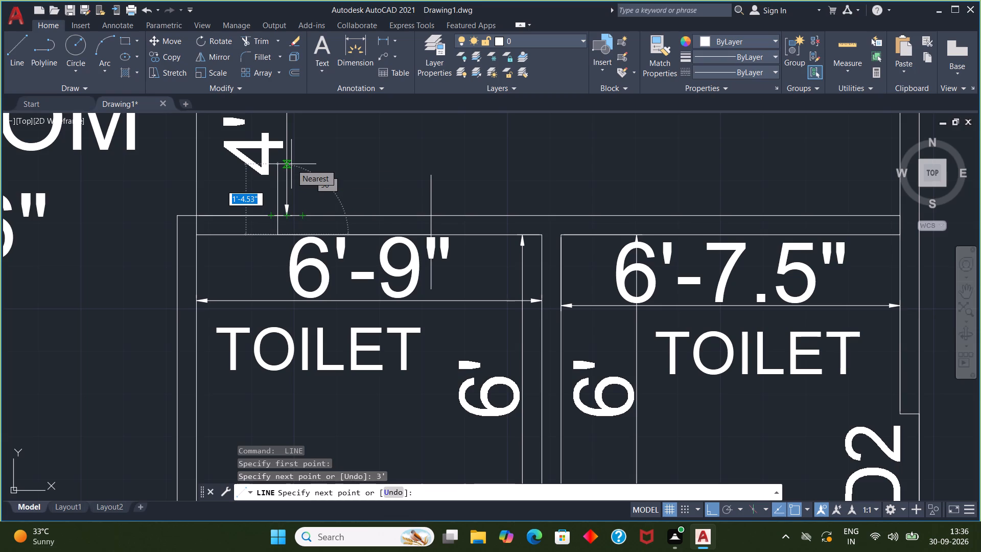
key(Escape)
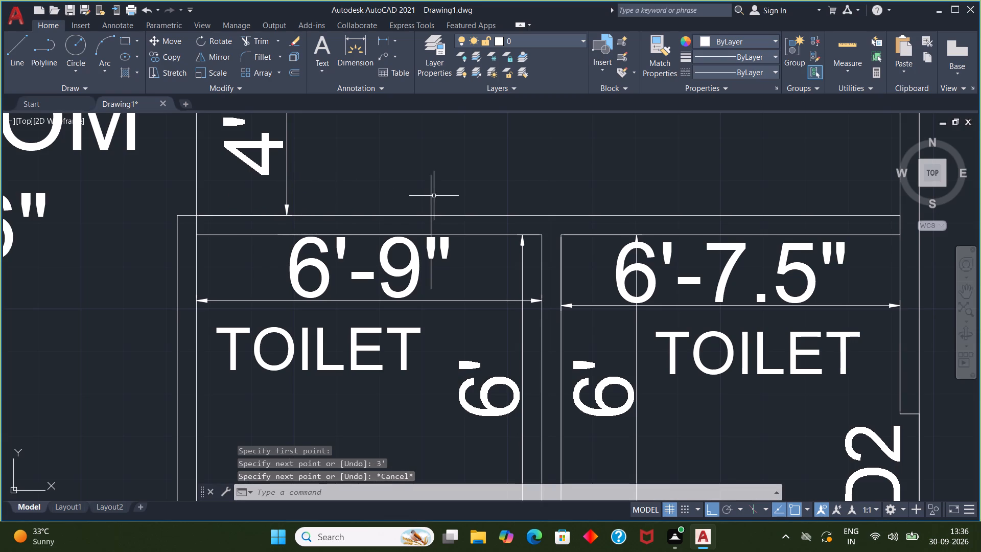
key(Escape)
Delete the vertical line crossing the upper wall of the 6'-9" wide TOILET.
click(433, 196)
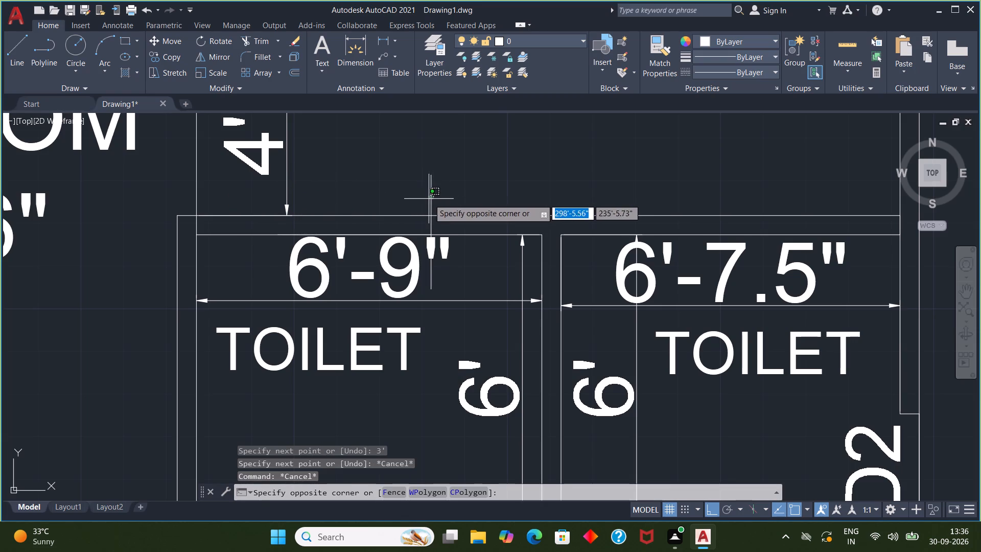
click(428, 199)
click(411, 237)
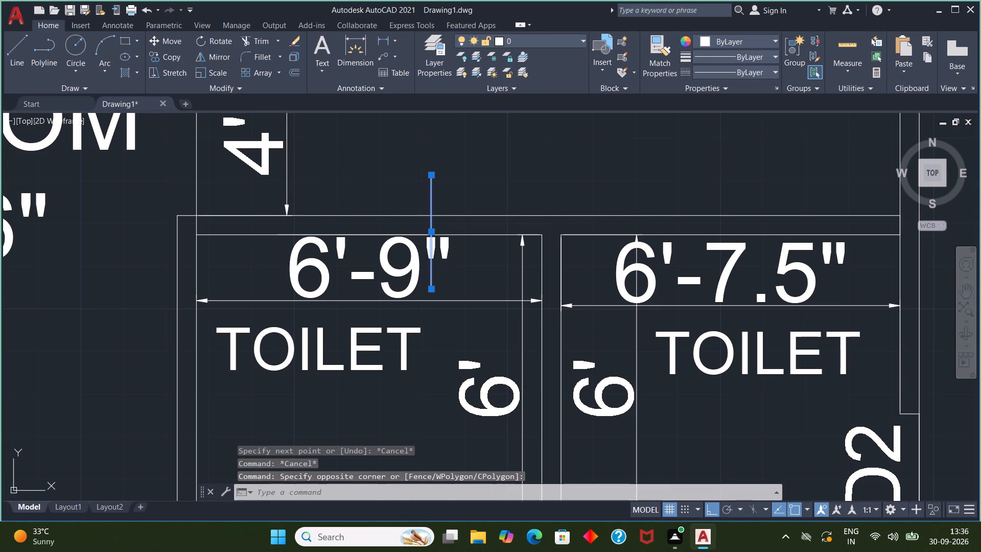
click(408, 233)
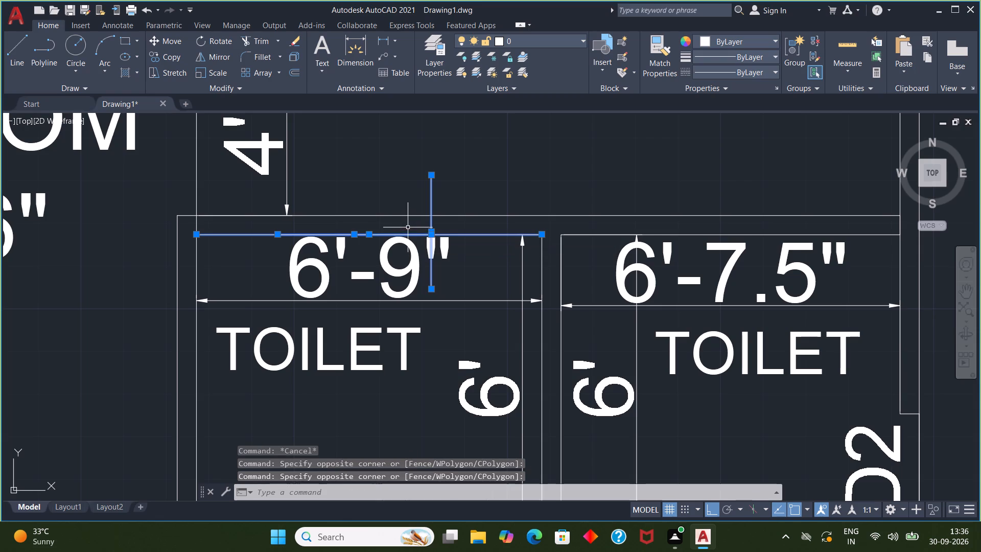
key(Escape)
click(429, 199)
click(429, 199)
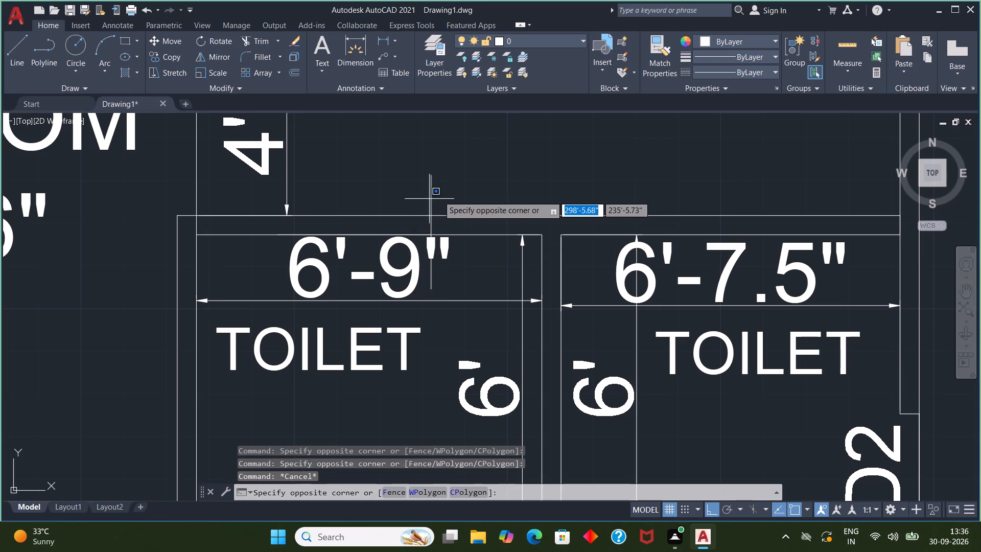
click(440, 196)
key(Escape)
click(430, 195)
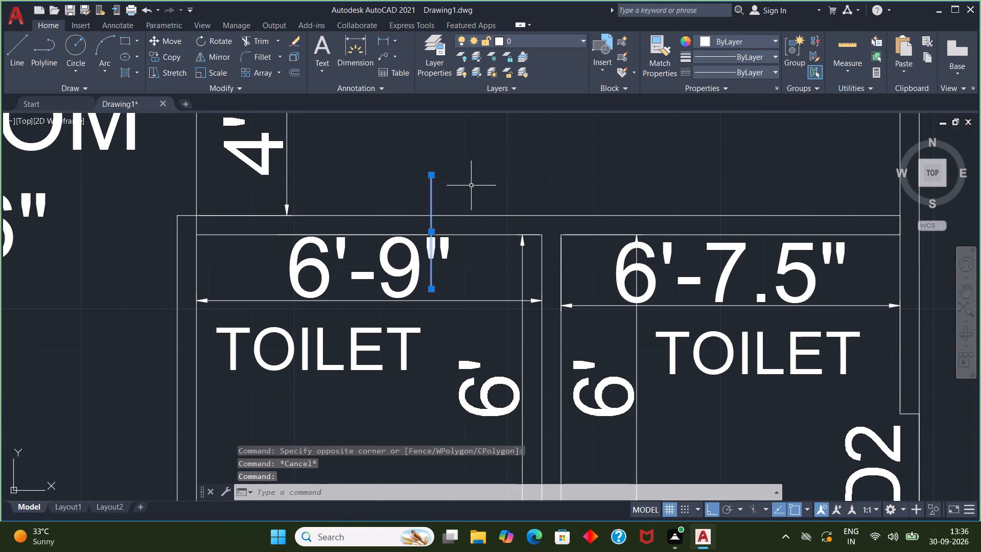
key(Delete)
Draw a new vertical line about 1'-5" long with Ortho on, crossing the 6'-9" TOILET's upper wall slightly further right.
key(l)
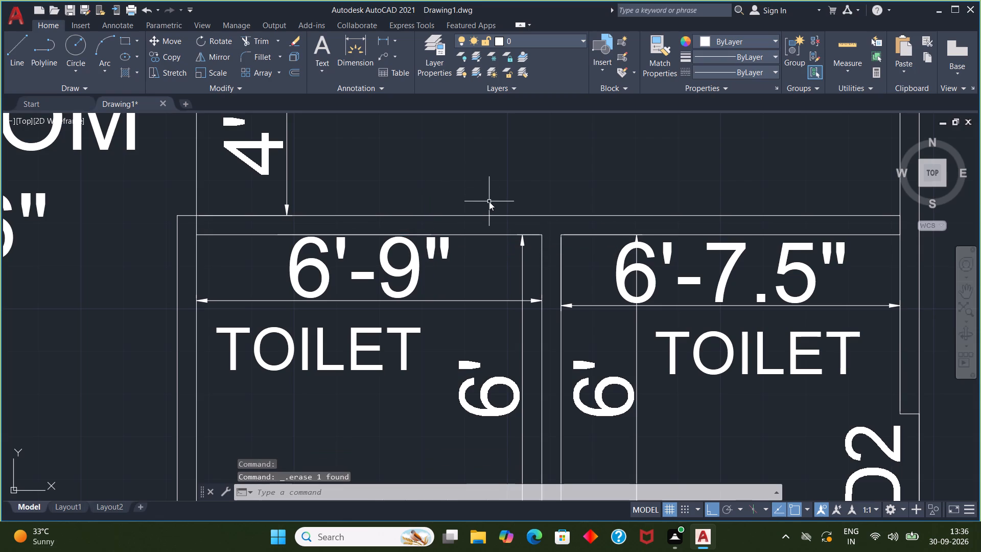
key(Return)
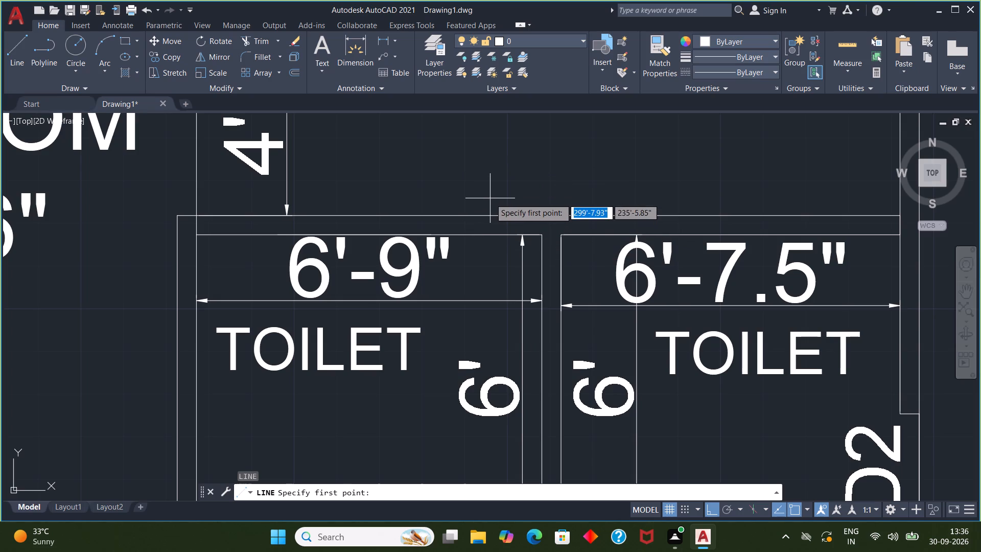
click(448, 191)
click(449, 272)
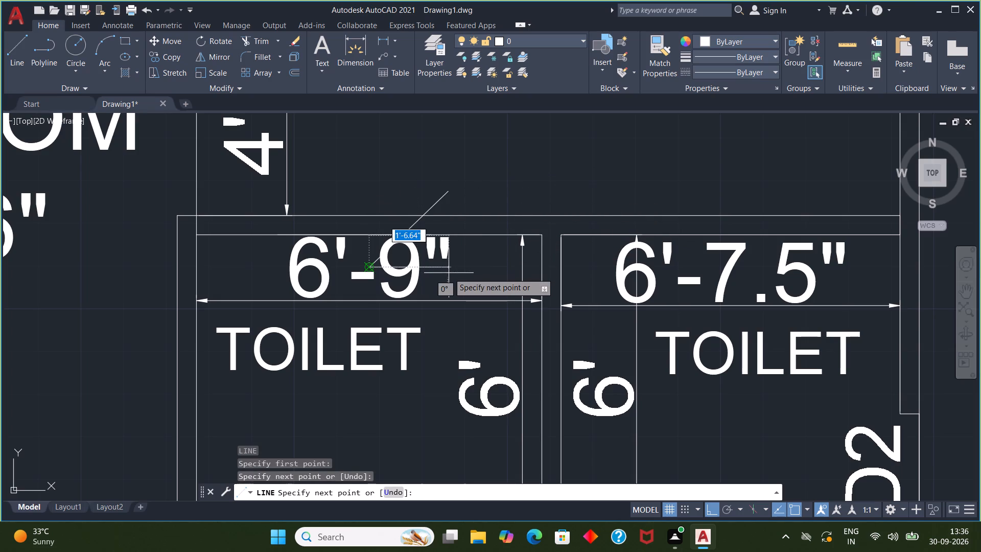
key(ctrl+z)
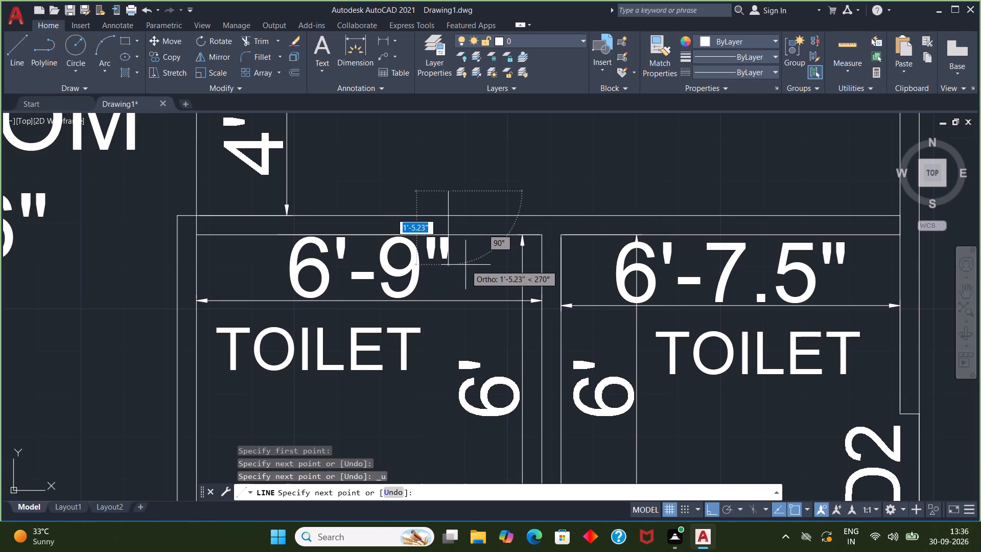
click(465, 264)
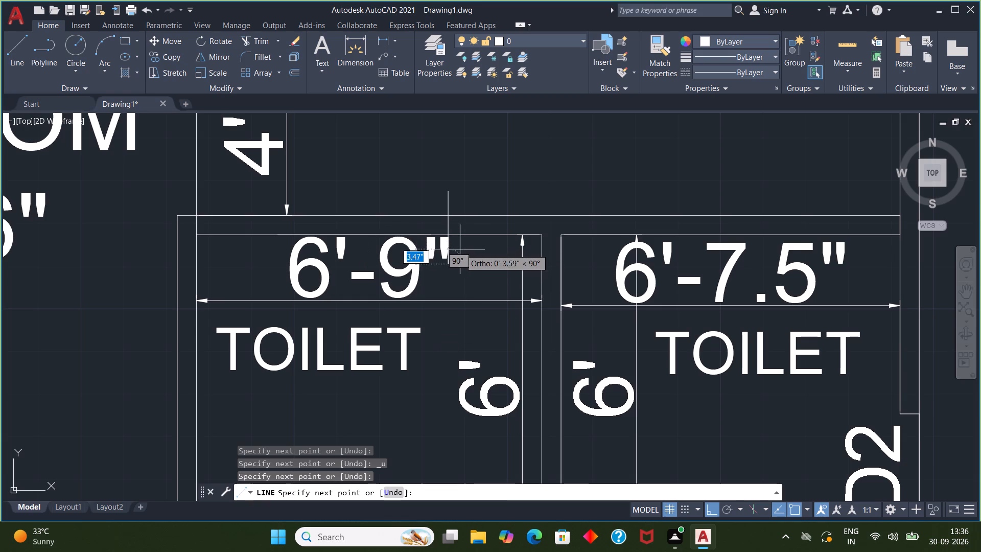
key(Escape)
From the vertical line, draw a 3' line leftward along the wall's inner face, continuing about 1'-3" upward across the wall.
key(l)
key(Return)
scroll(481, 221, up, 2)
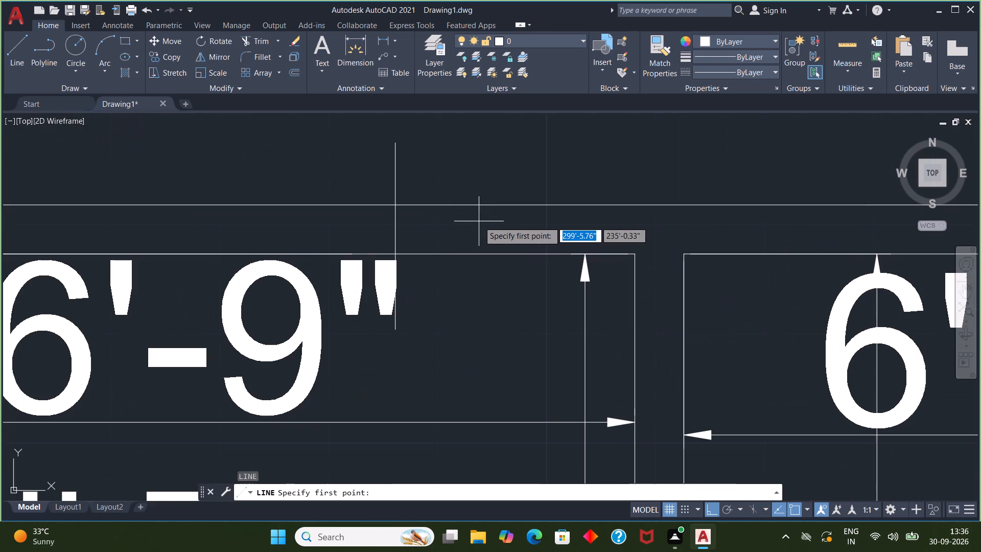
click(397, 254)
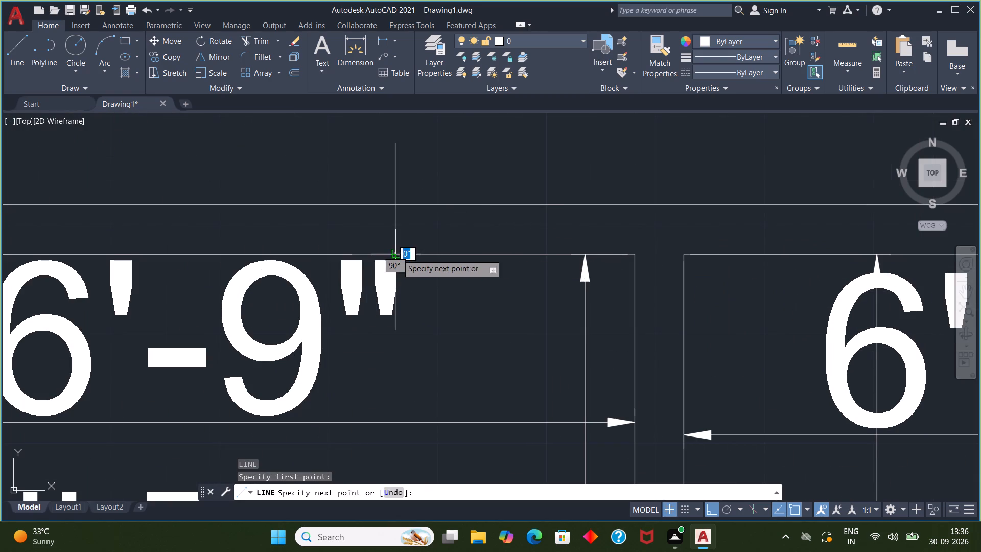
text(3')
key(Return)
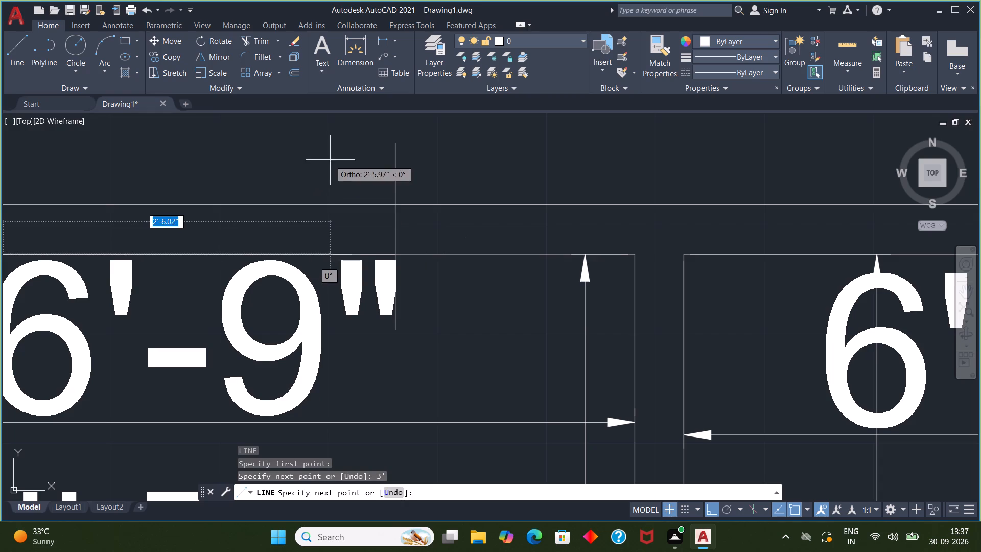
scroll(282, 180, down, 2)
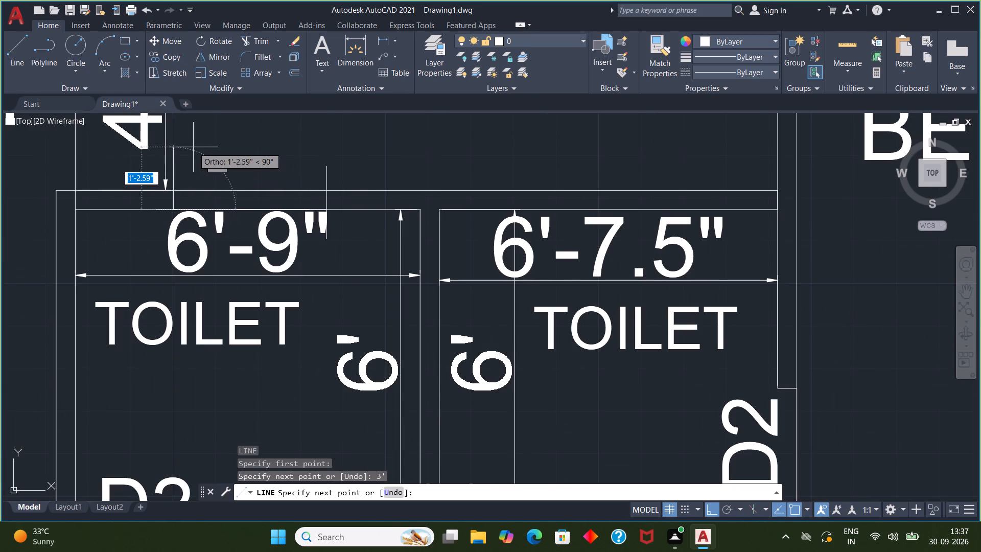
click(194, 147)
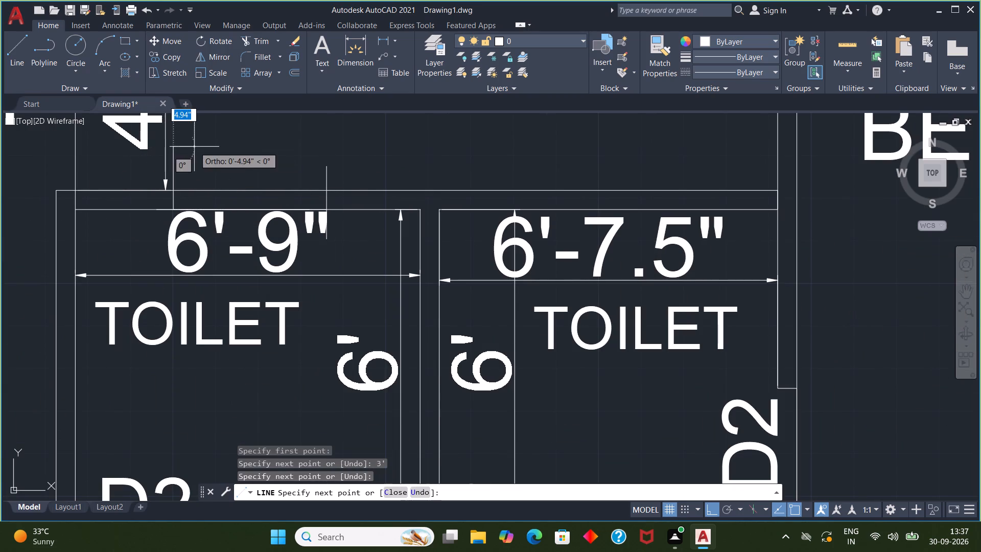
key(Escape)
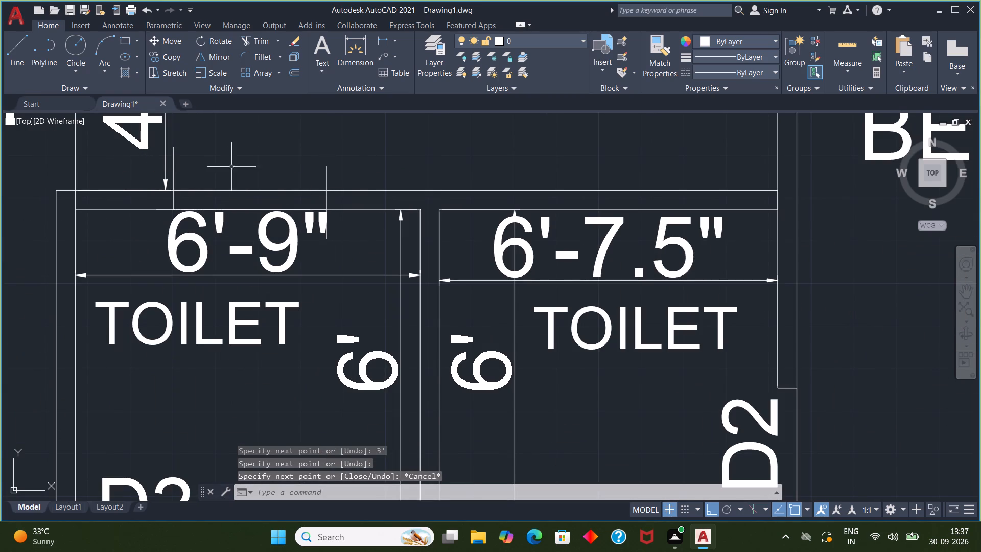
Trim the ends of both vertical lines that project beyond the TOILET's upper wall.
click(267, 40)
scroll(308, 148, up, 2)
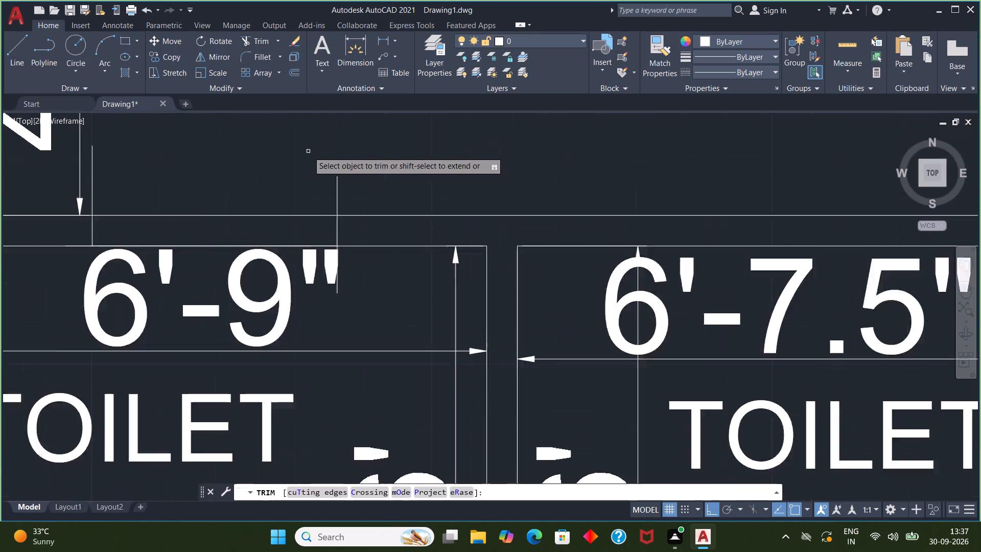
click(356, 377)
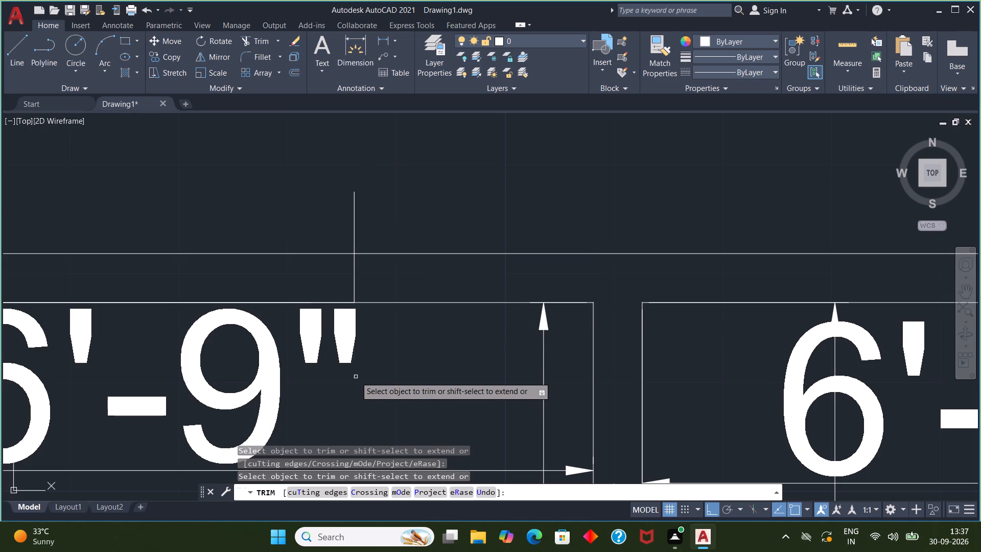
scroll(256, 370, down, 2)
middle_drag(197, 352, 255, 349)
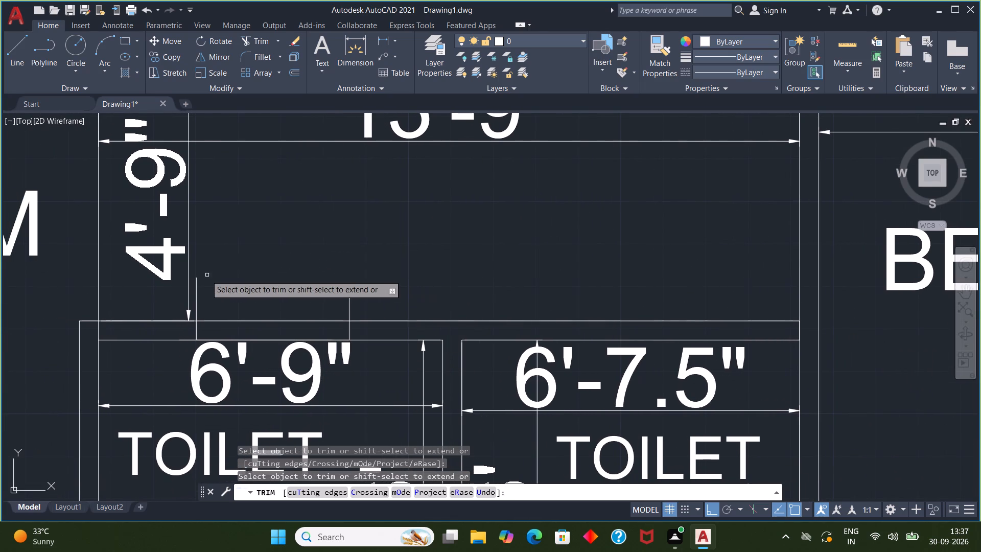
click(198, 281)
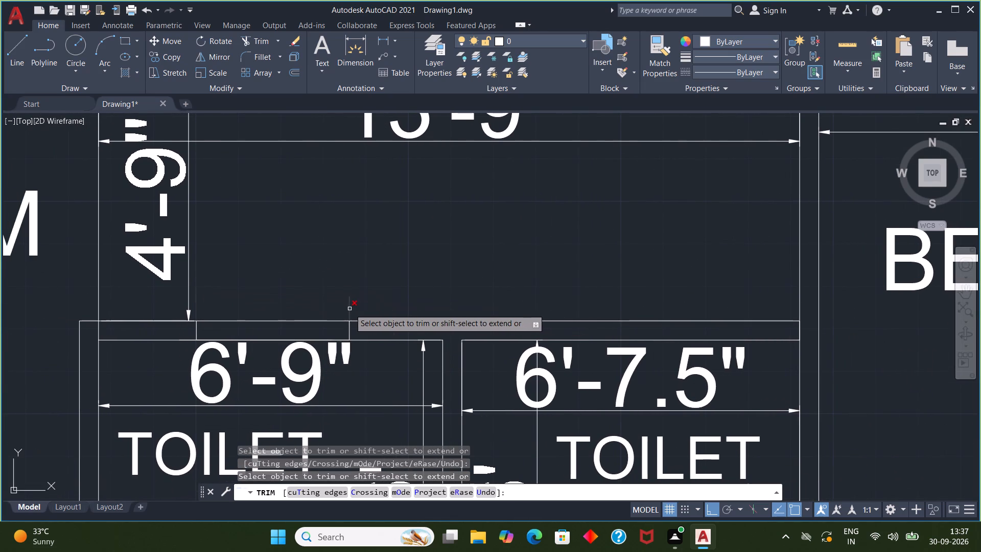
click(349, 308)
key(Escape)
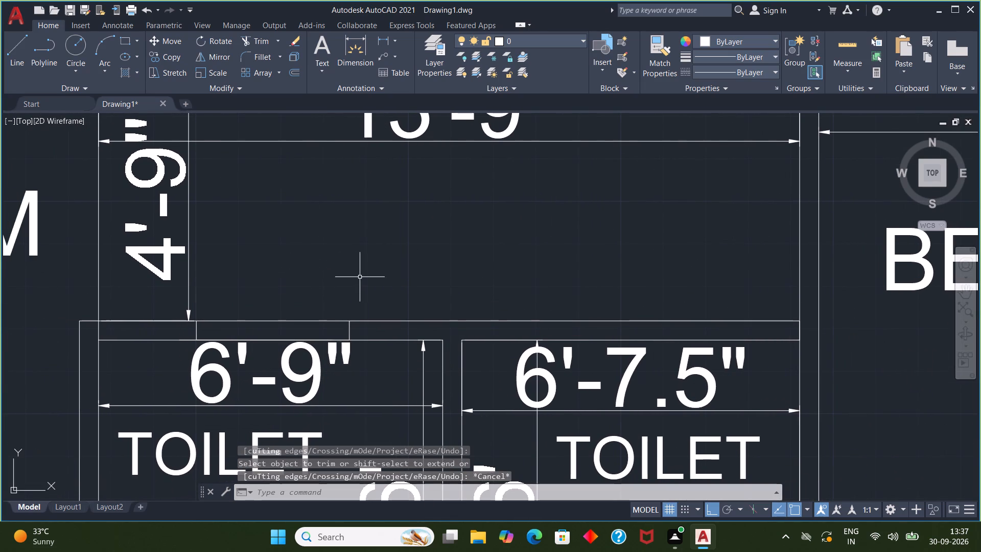
Draw a horizontal line through the middle of the wall thickness, joining the midpoints of the opening's two vertical end lines.
key(l)
key(Return)
scroll(310, 334, up, 1)
middle_drag(322, 295, 342, 258)
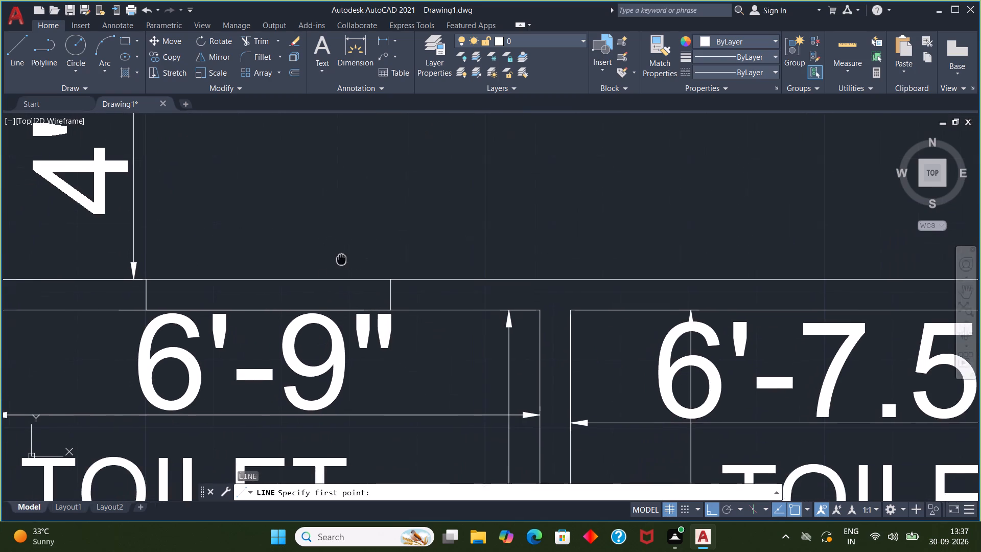
middle_drag(342, 258, 387, 227)
scroll(322, 301, up, 1)
middle_drag(322, 302, 334, 298)
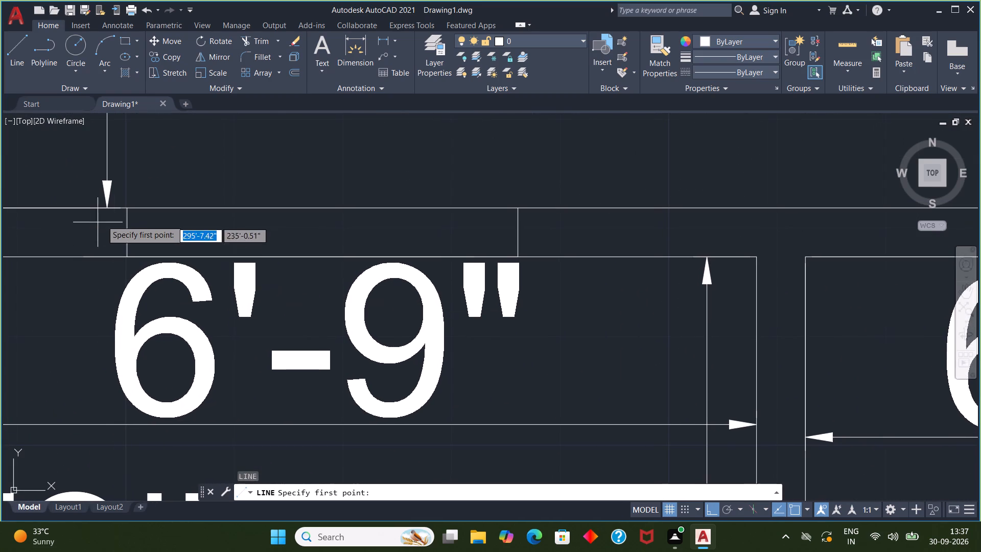
click(129, 233)
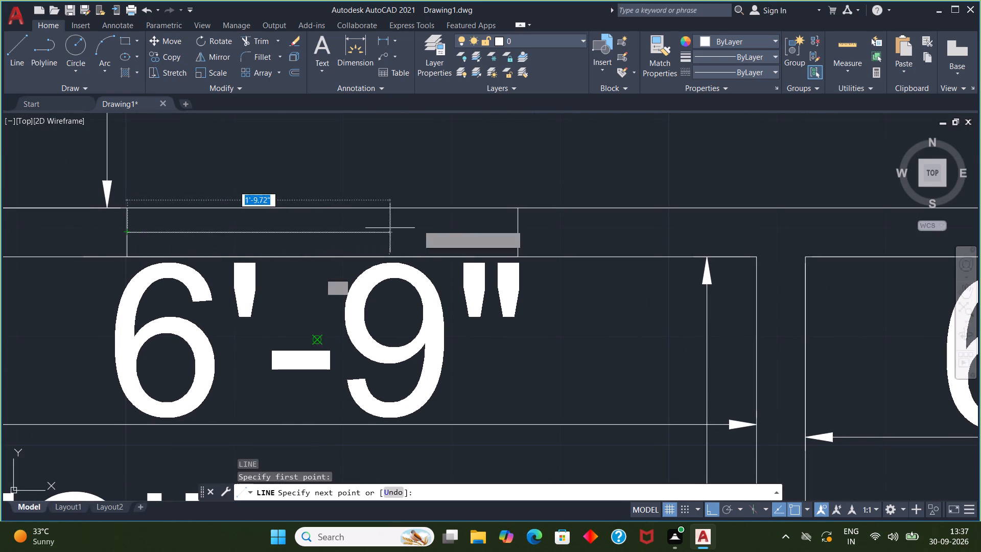
click(515, 232)
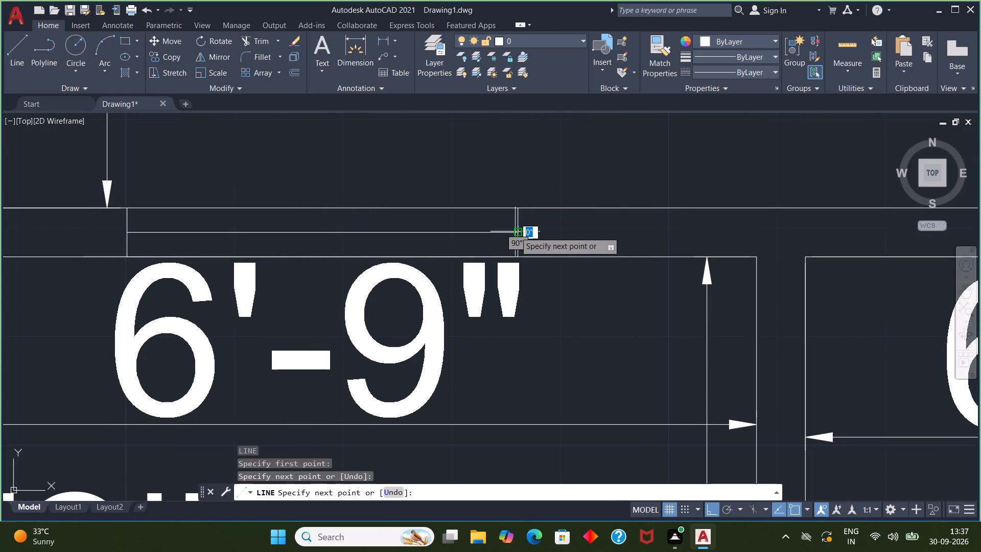
key(Escape)
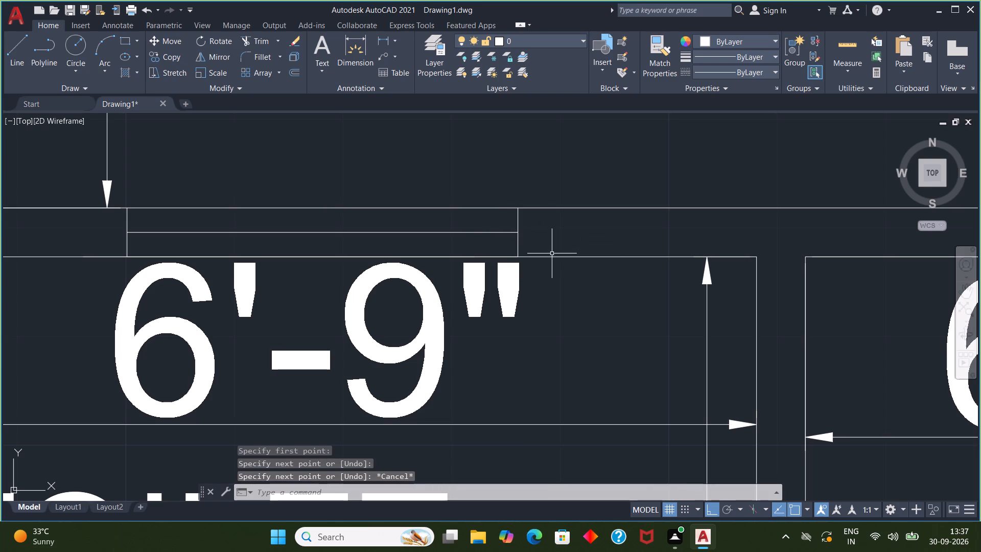
Offset the opening's middle line by 1" both upward and downward.
key(o)
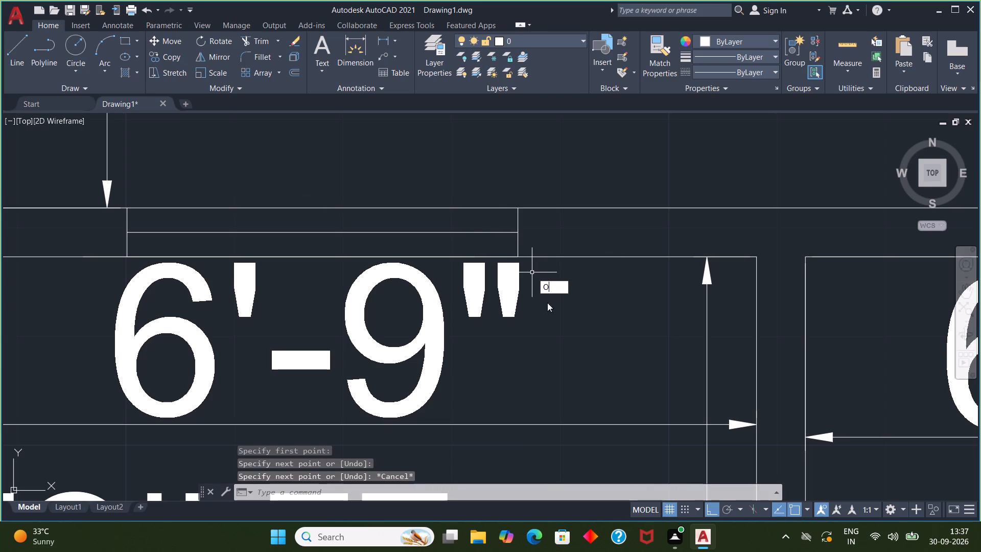
click(565, 298)
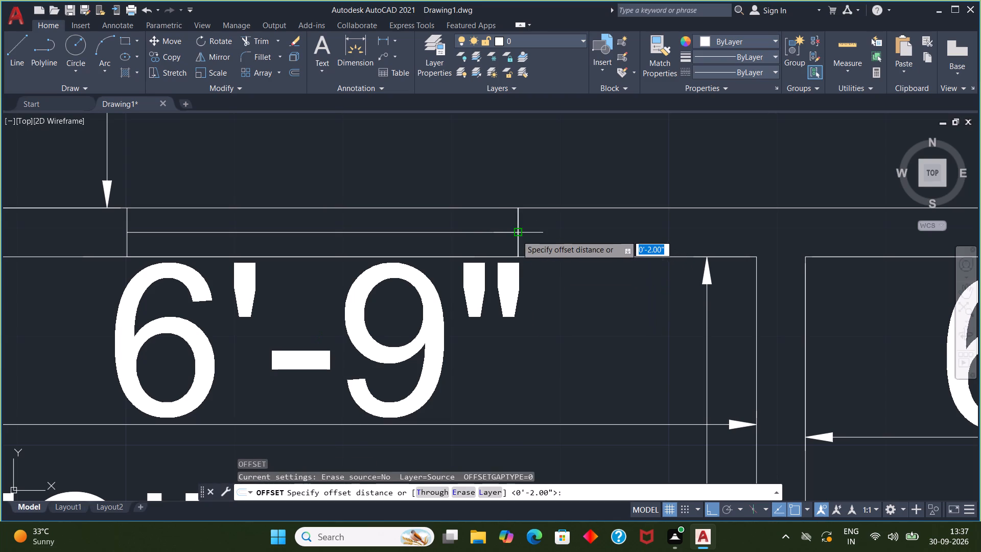
click(517, 235)
key(1)
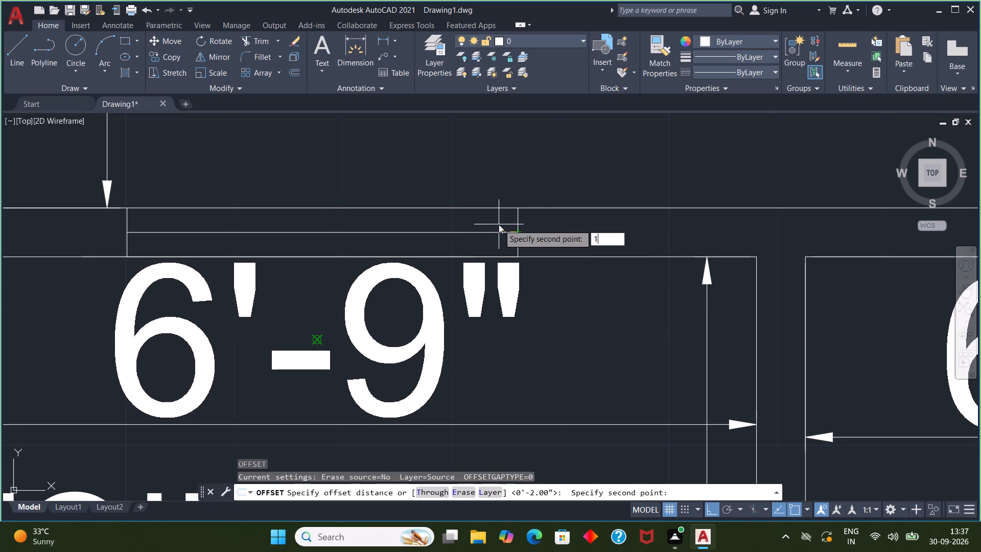
key(shift+quotedbl)
key(Return)
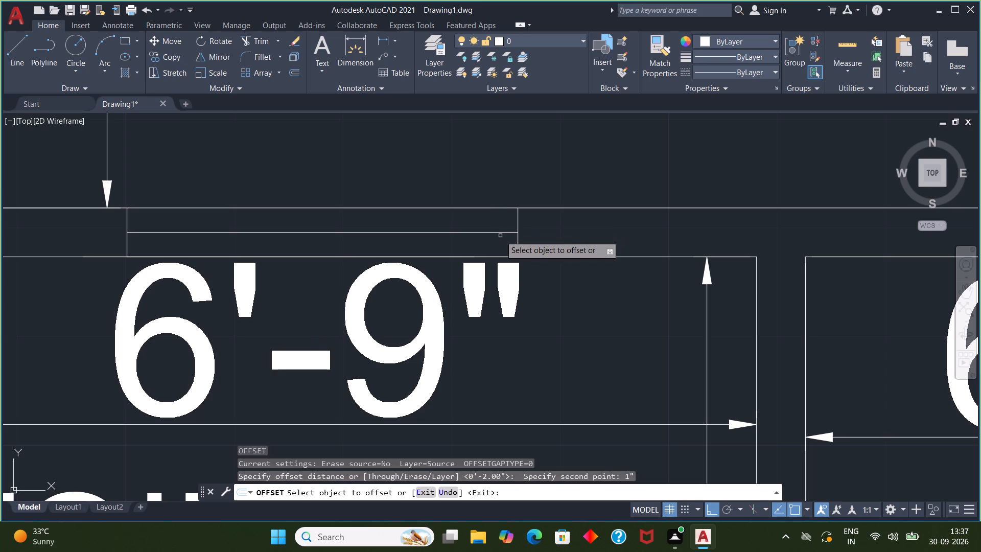
click(500, 232)
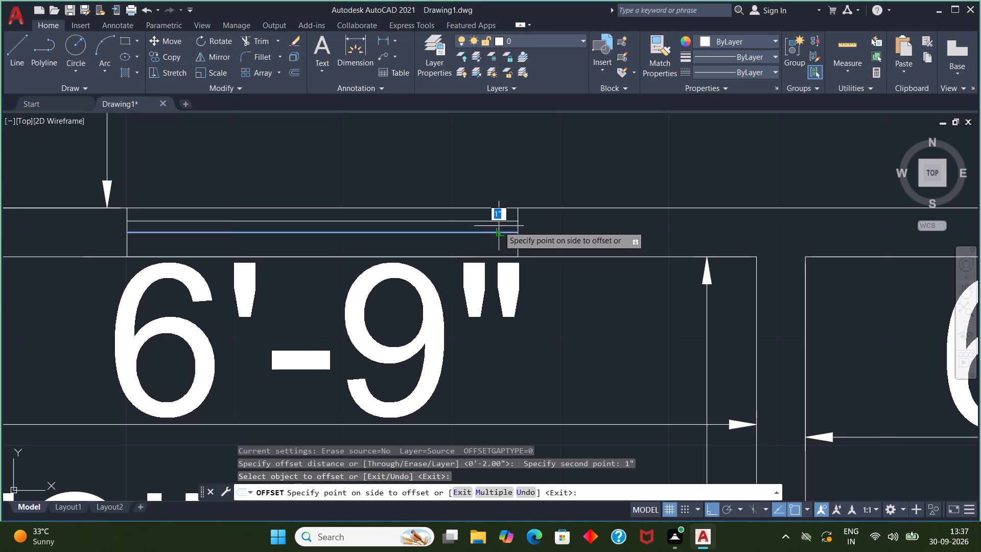
click(499, 226)
click(498, 236)
click(498, 233)
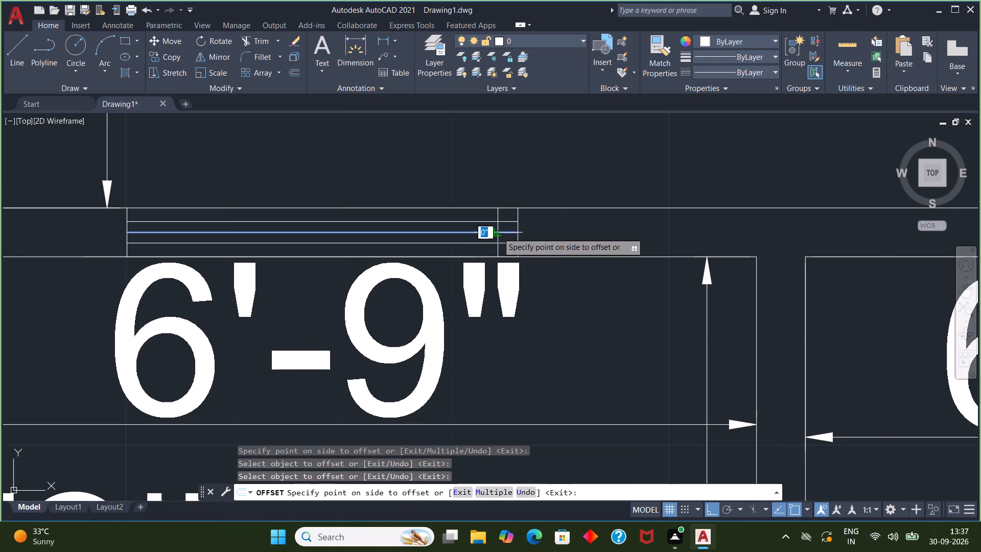
click(498, 241)
key(Escape)
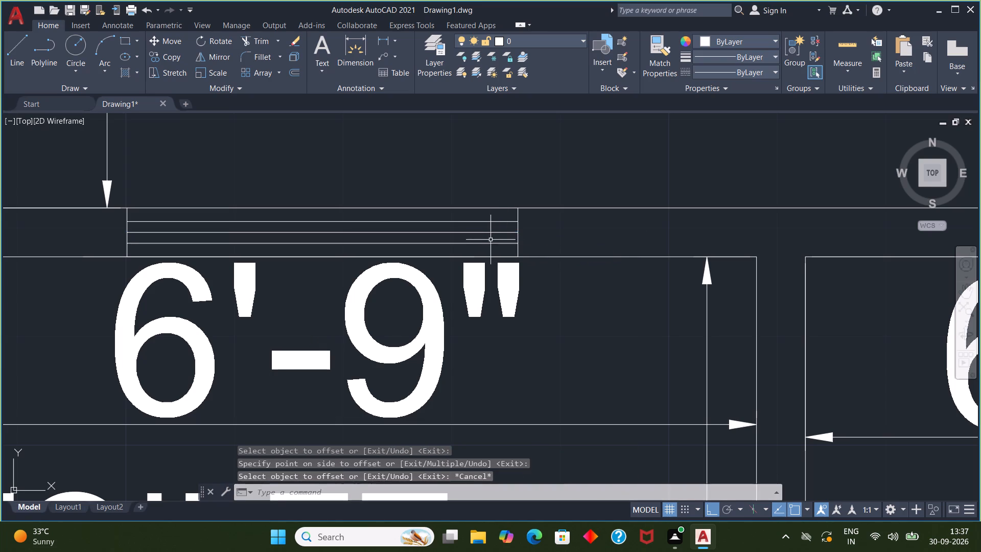
Delete the original middle line of the opening, keeping the two offset lines.
click(481, 232)
key(Delete)
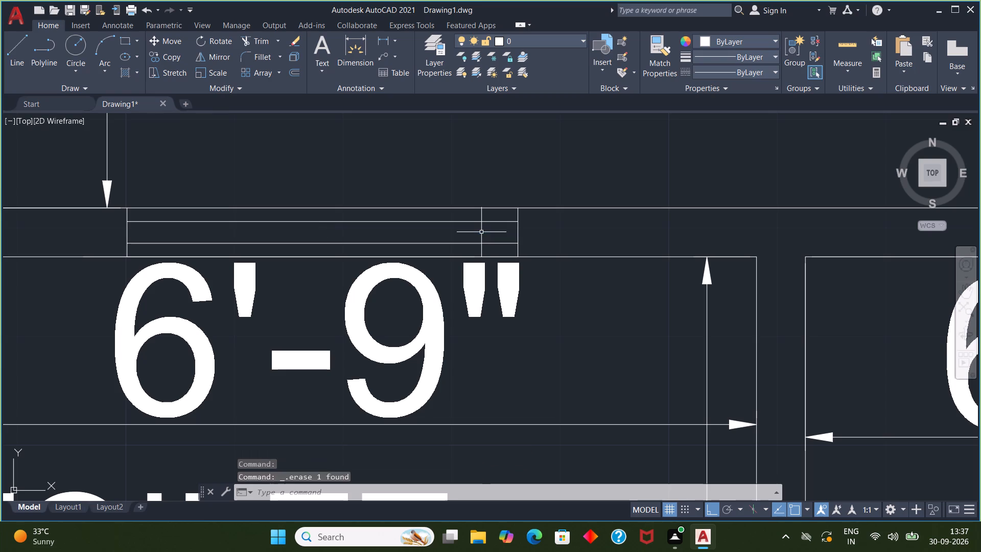
scroll(481, 232, down, 3)
middle_drag(510, 265, 492, 253)
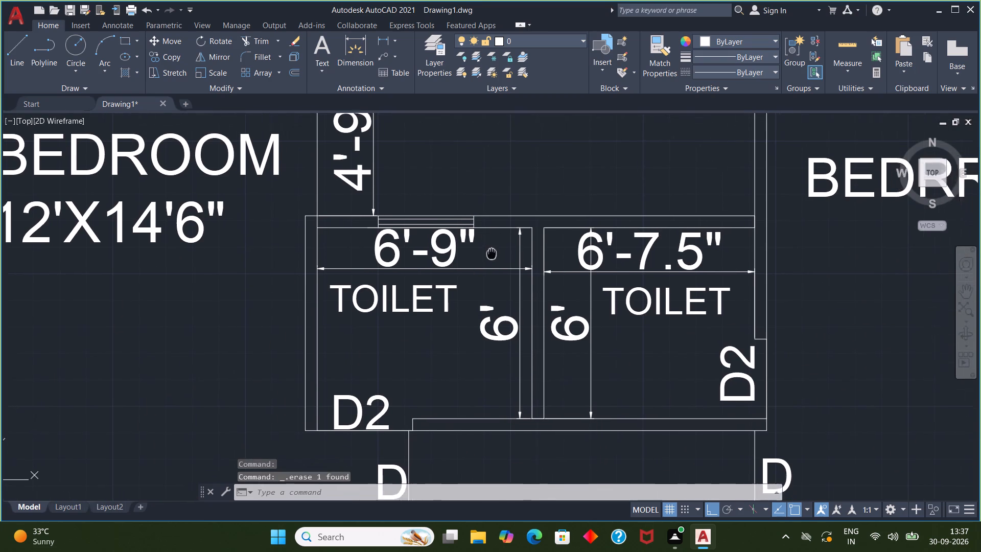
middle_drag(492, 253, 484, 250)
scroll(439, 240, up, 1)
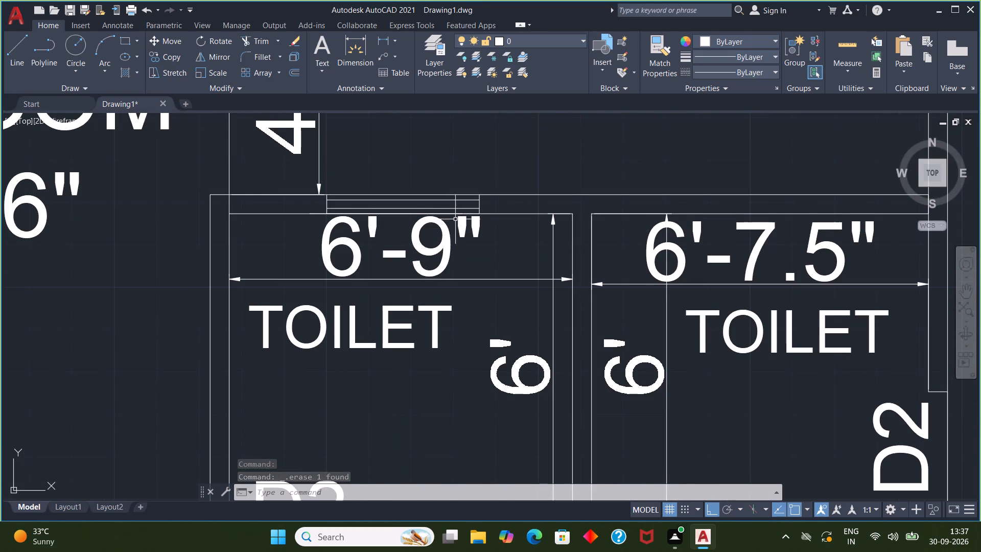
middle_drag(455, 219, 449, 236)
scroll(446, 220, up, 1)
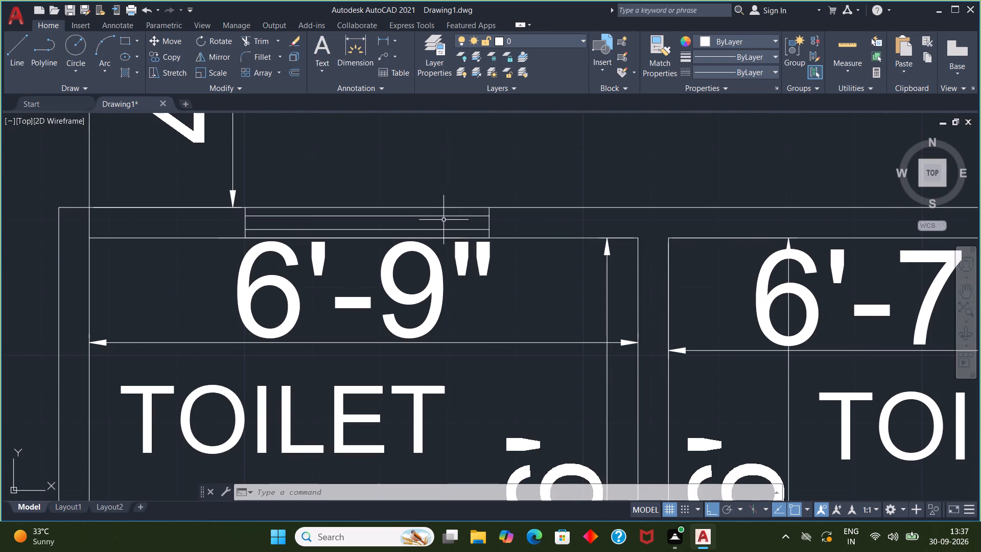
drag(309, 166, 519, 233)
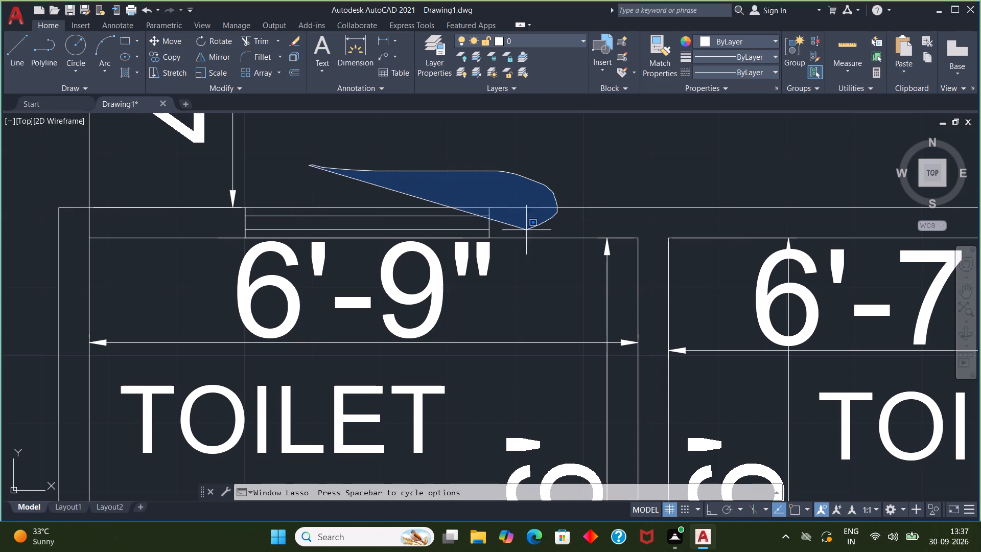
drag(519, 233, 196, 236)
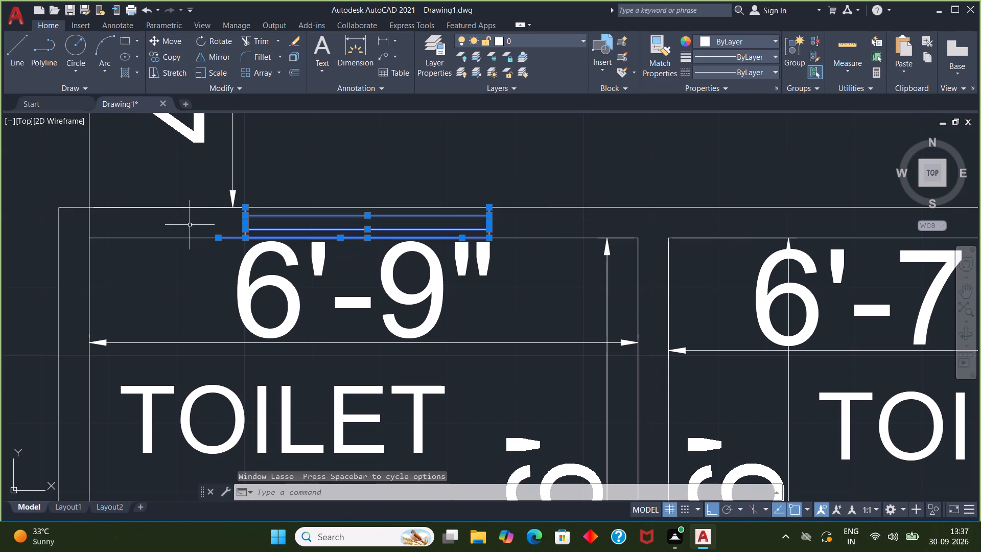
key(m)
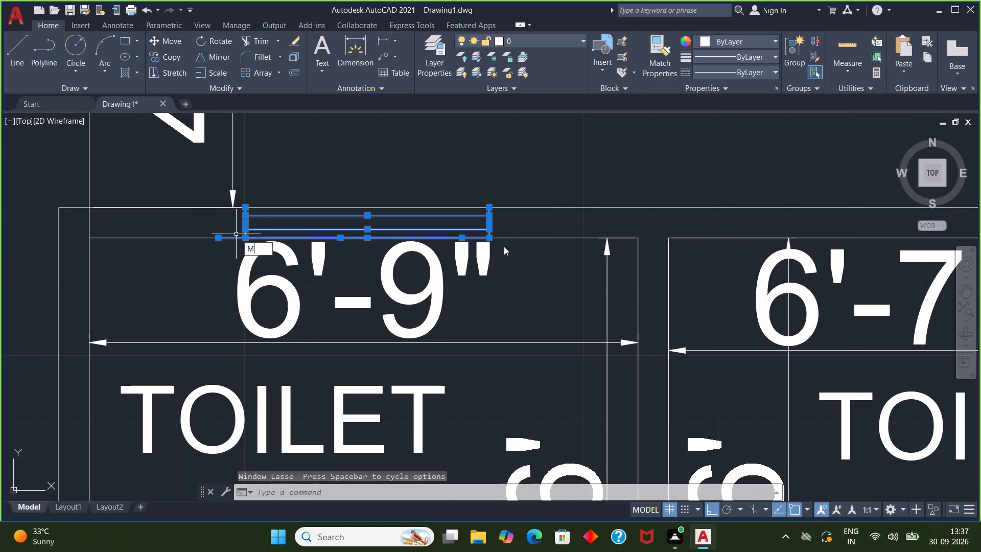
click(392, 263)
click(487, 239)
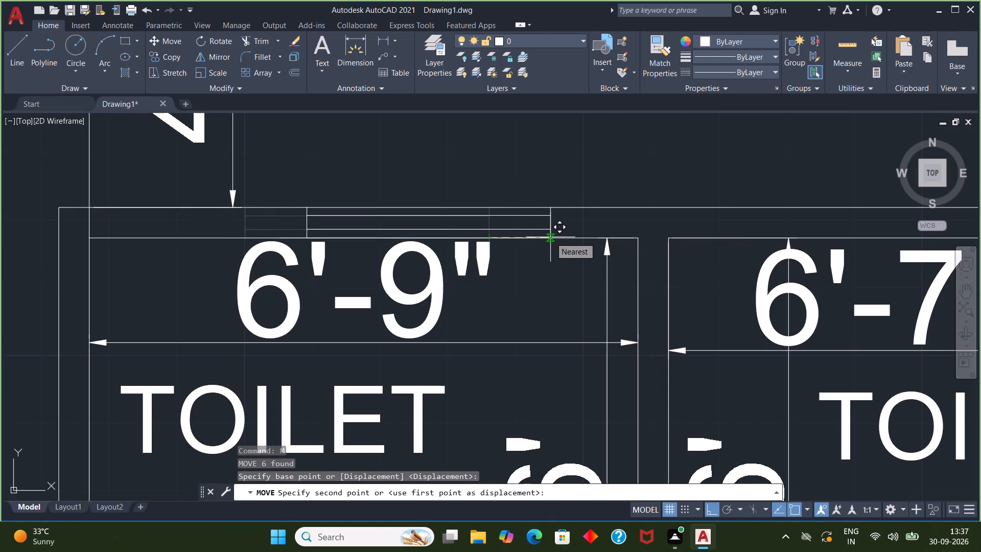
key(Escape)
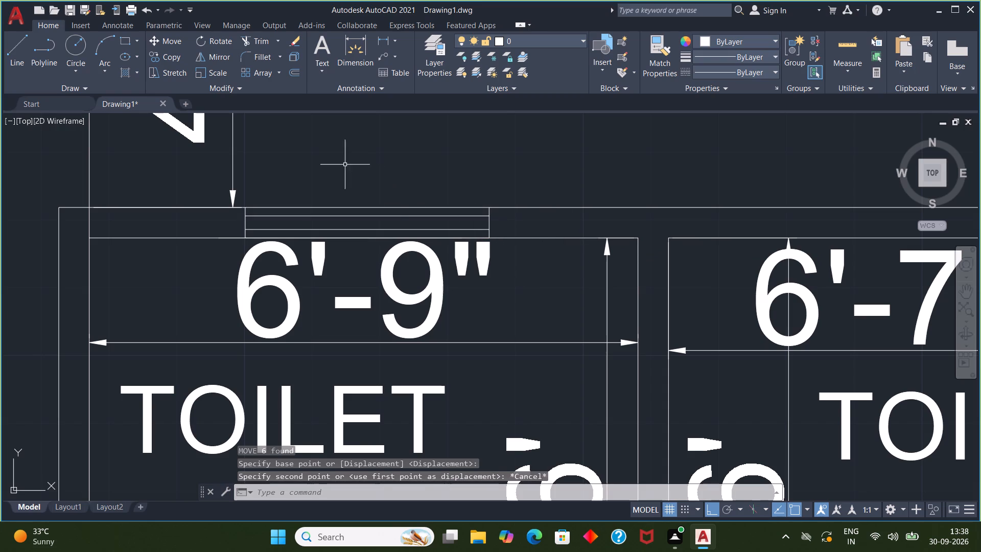
Copy the window from the 6'-9" wide toilet's upper wall about 7'-1" horizontally into the 6'-7.5" wide toilet's upper wall.
drag(345, 164, 215, 236)
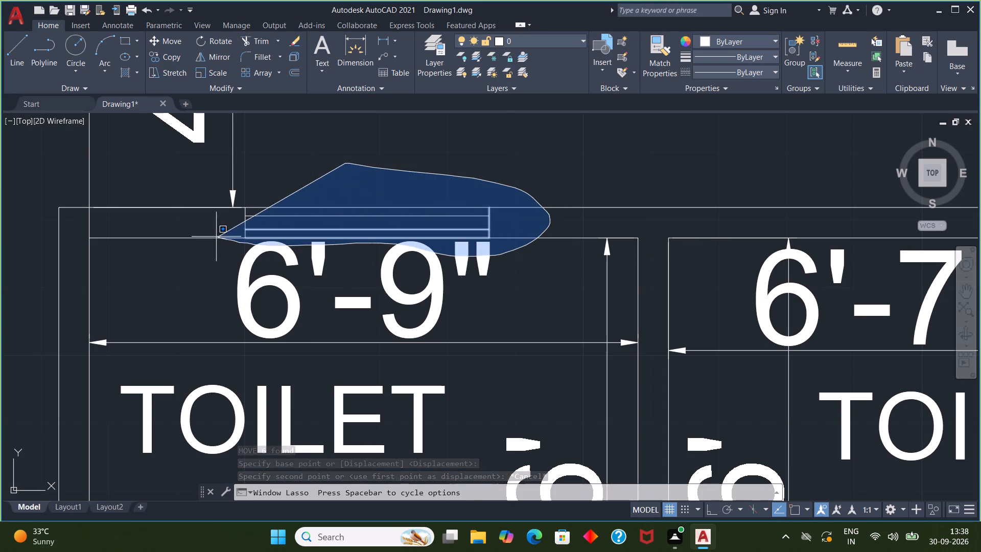
drag(215, 236, 205, 223)
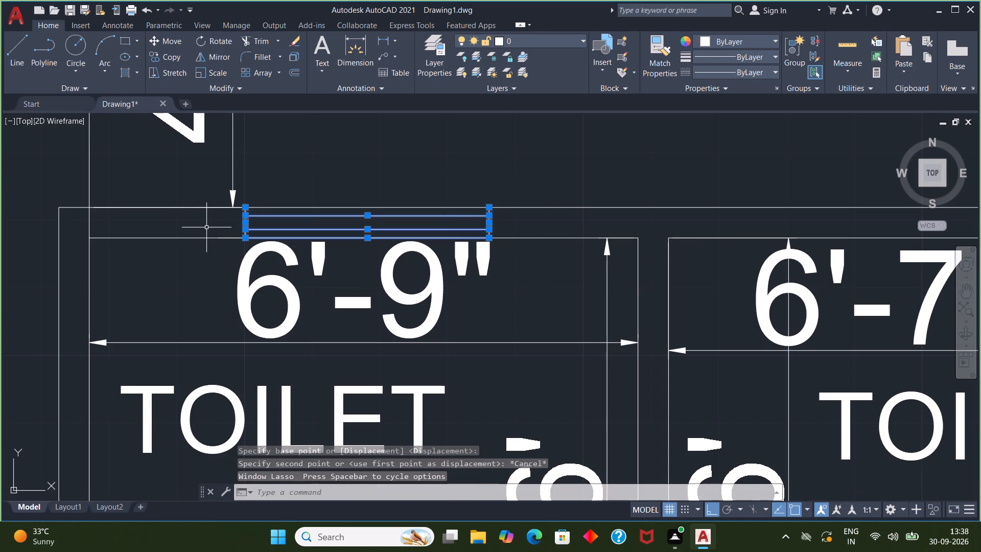
key(c)
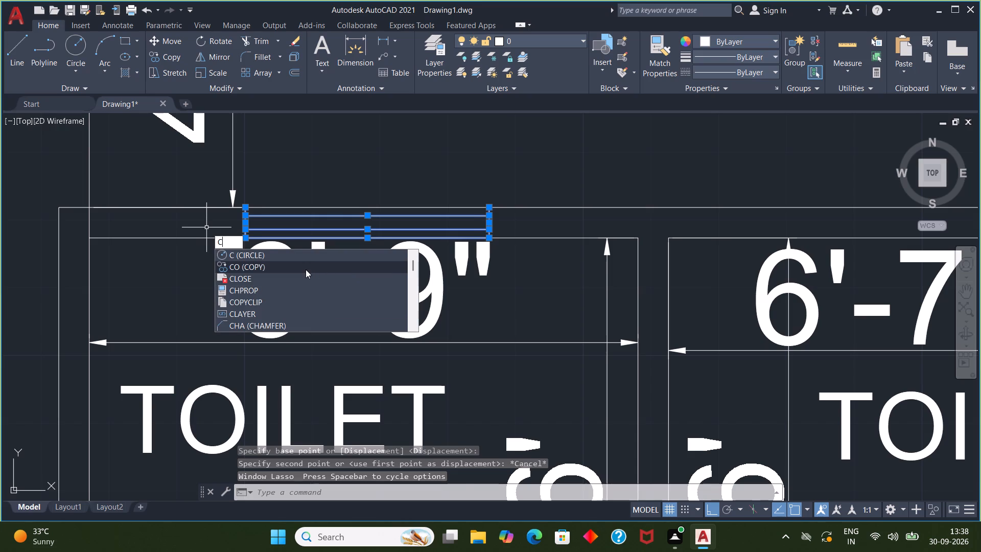
click(306, 269)
click(493, 235)
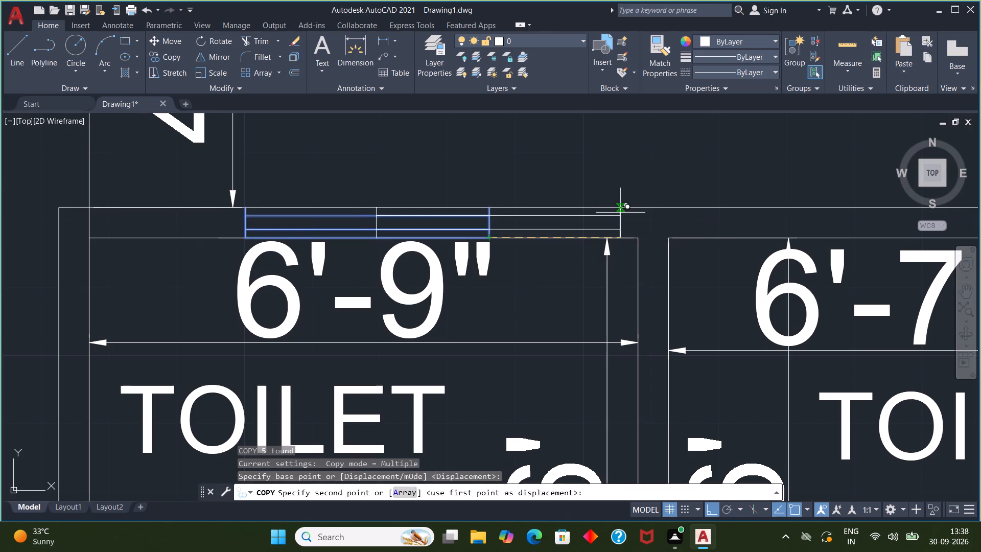
scroll(680, 248, down, 2)
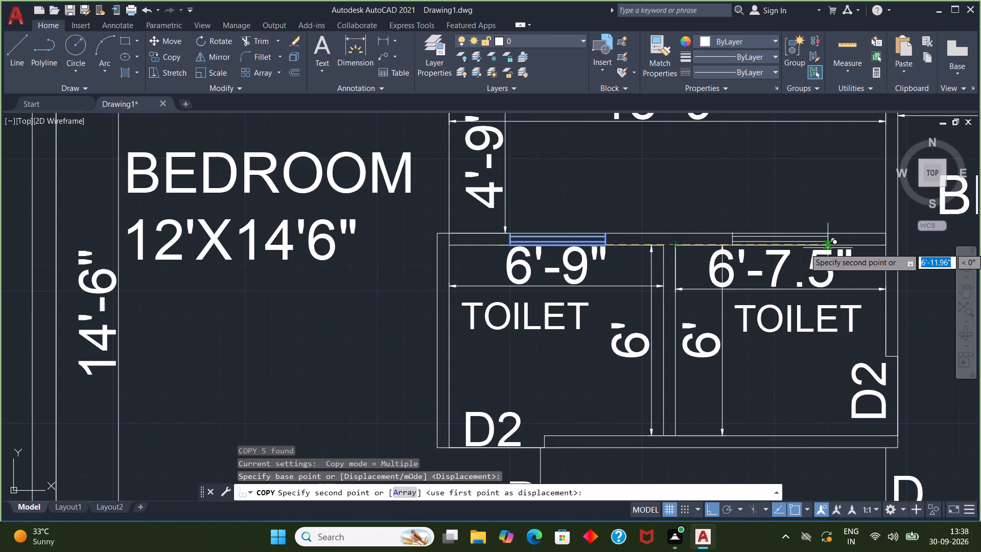
scroll(828, 248, up, 2)
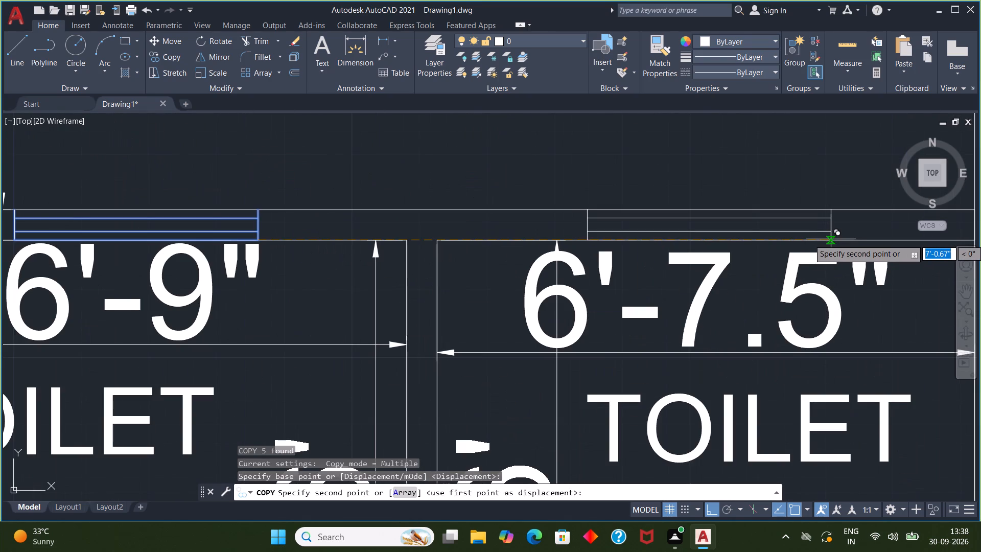
click(831, 239)
key(Escape)
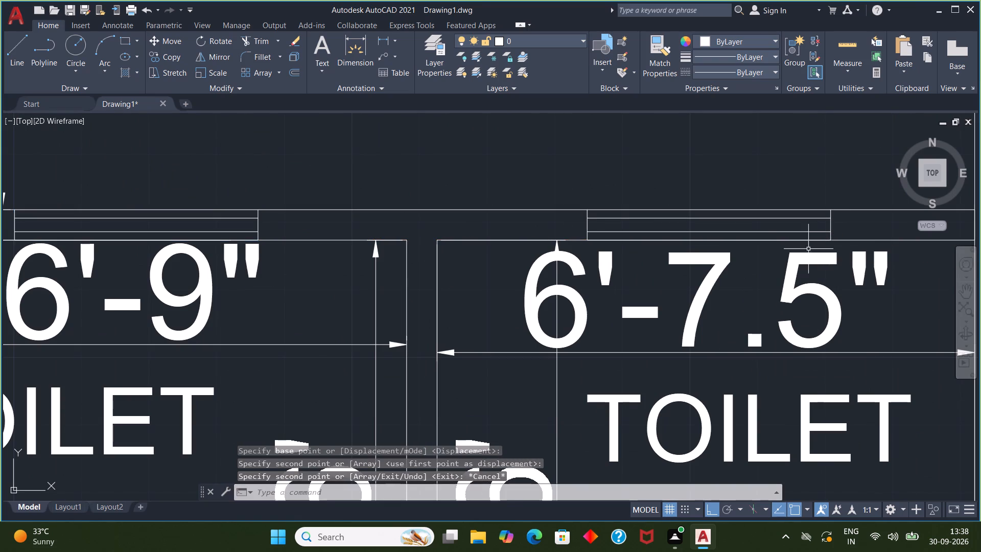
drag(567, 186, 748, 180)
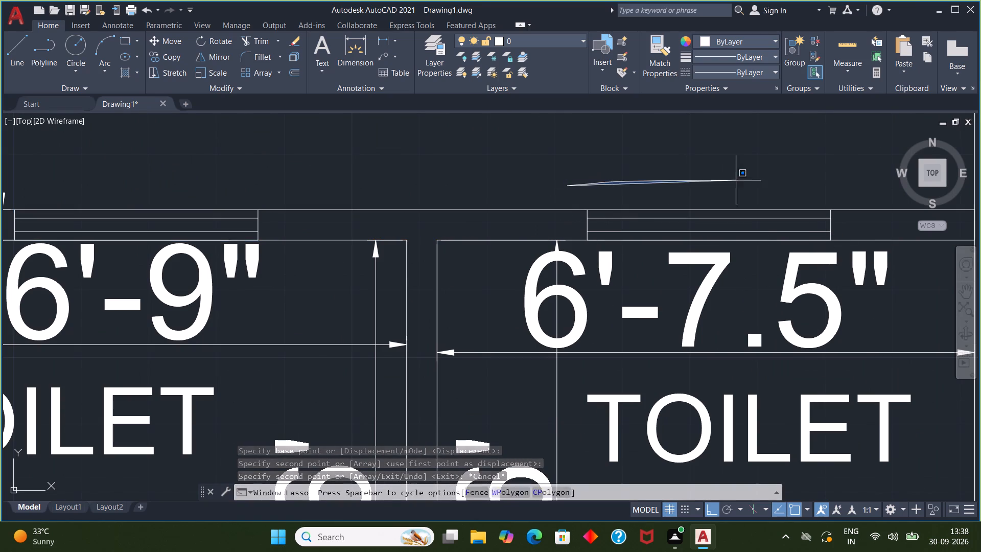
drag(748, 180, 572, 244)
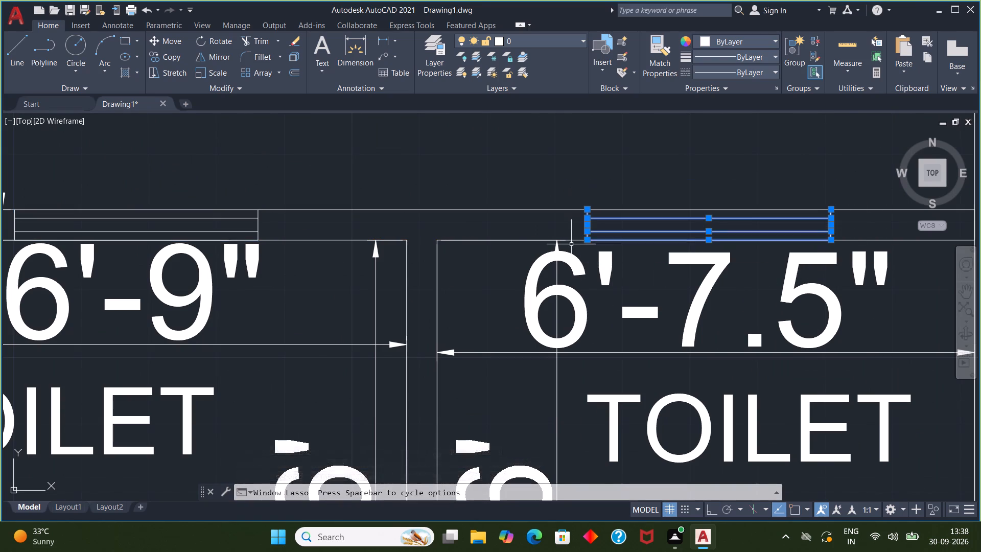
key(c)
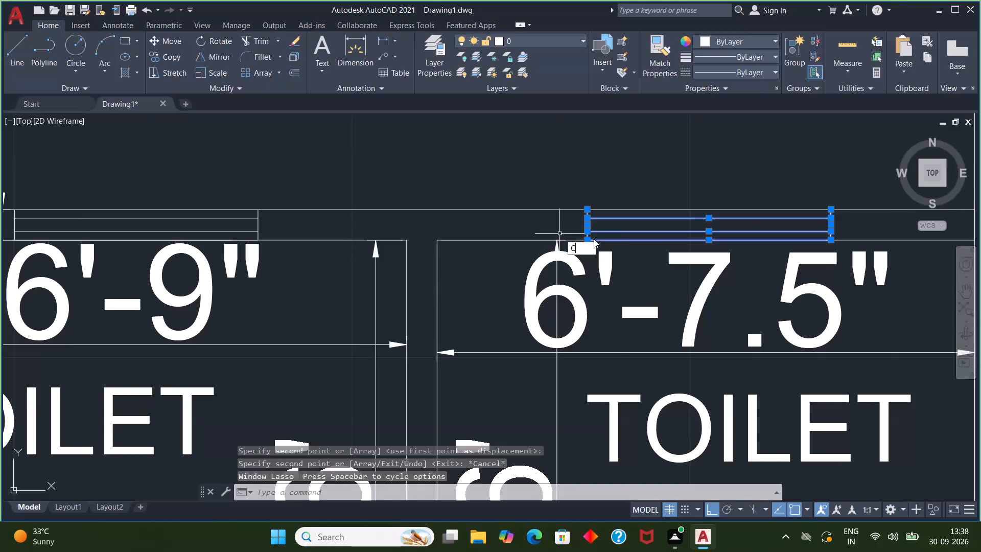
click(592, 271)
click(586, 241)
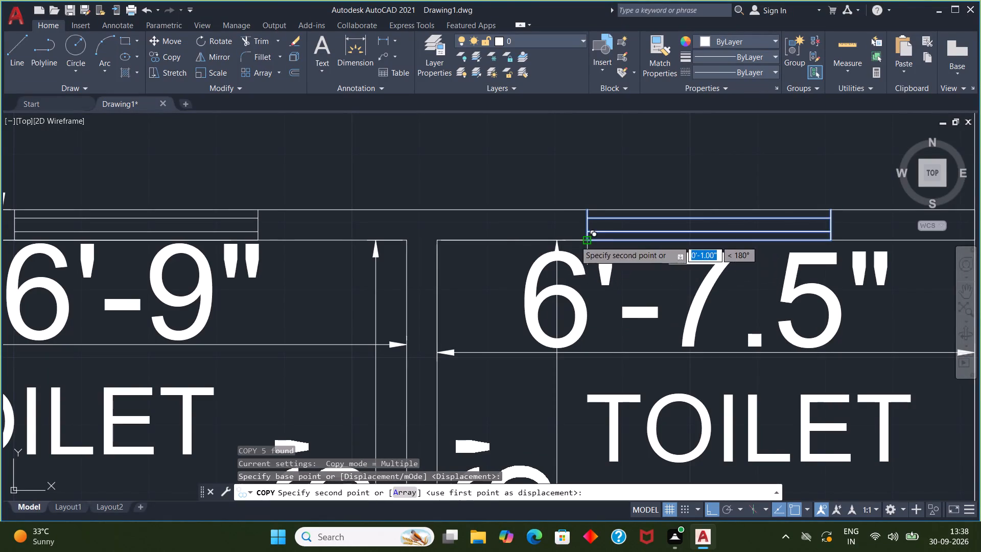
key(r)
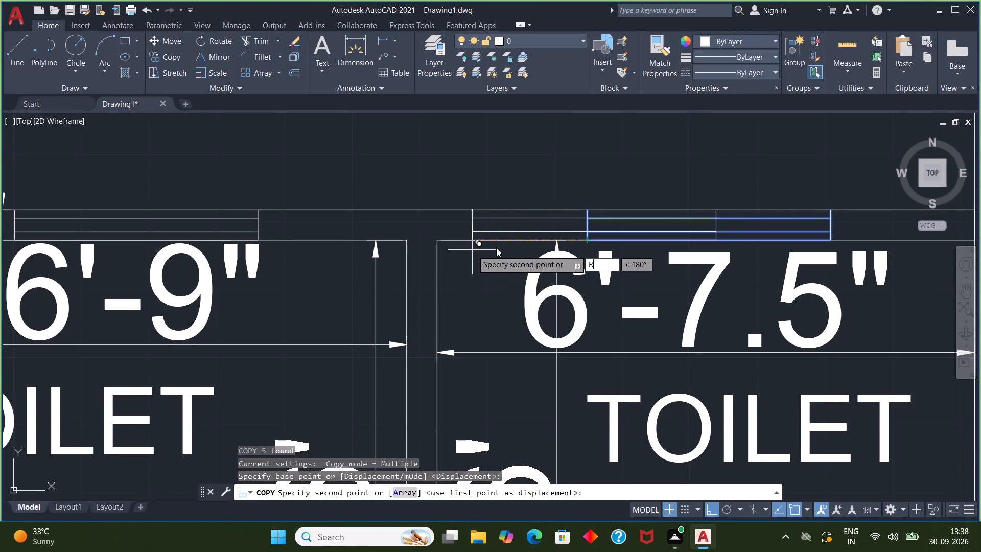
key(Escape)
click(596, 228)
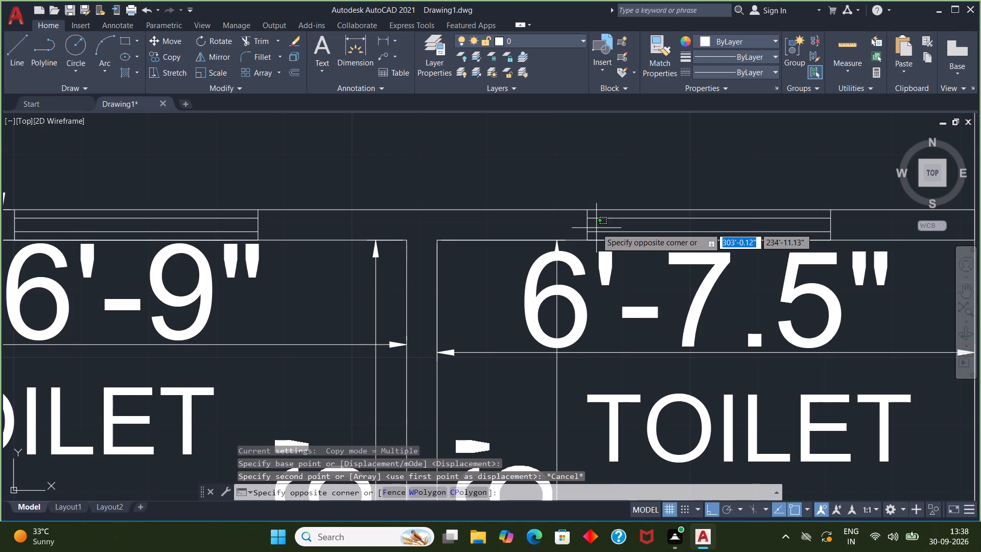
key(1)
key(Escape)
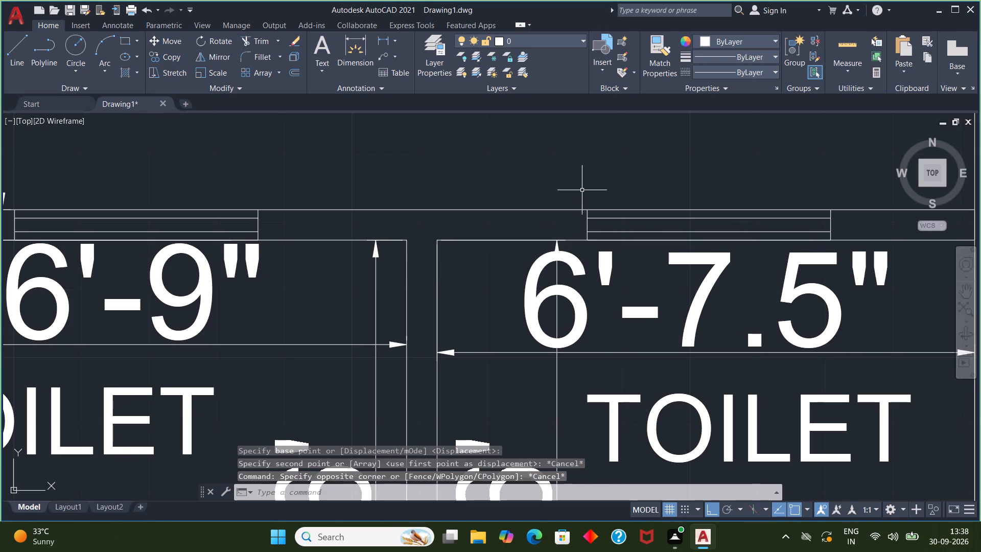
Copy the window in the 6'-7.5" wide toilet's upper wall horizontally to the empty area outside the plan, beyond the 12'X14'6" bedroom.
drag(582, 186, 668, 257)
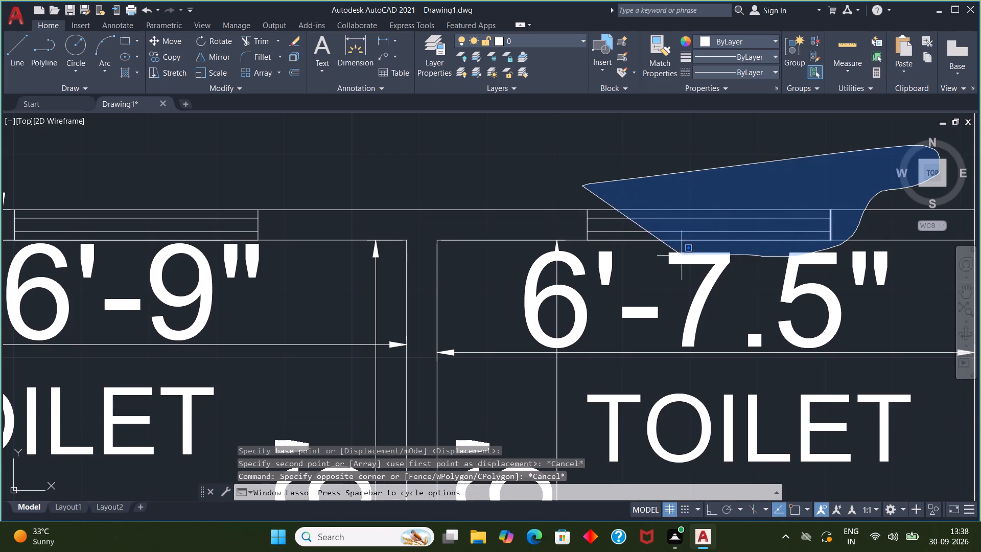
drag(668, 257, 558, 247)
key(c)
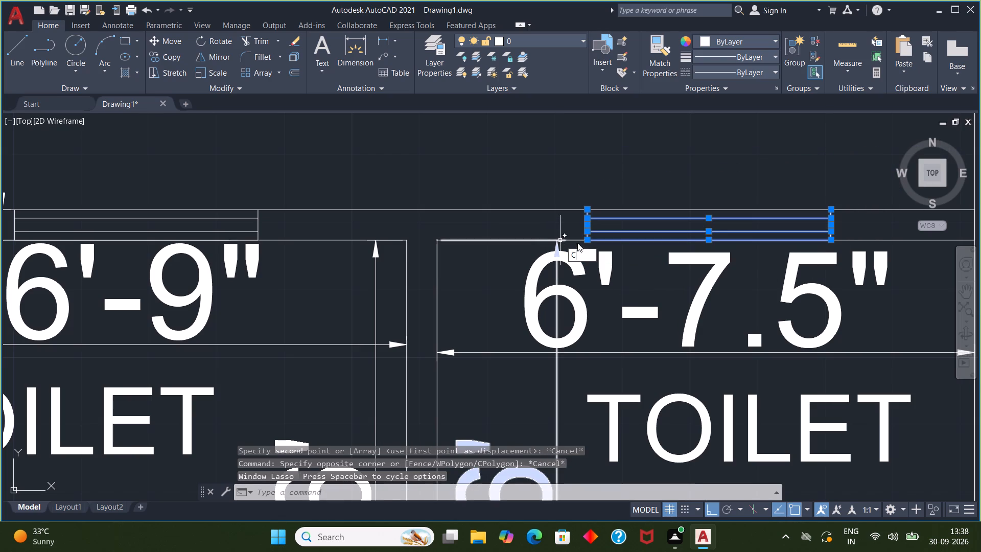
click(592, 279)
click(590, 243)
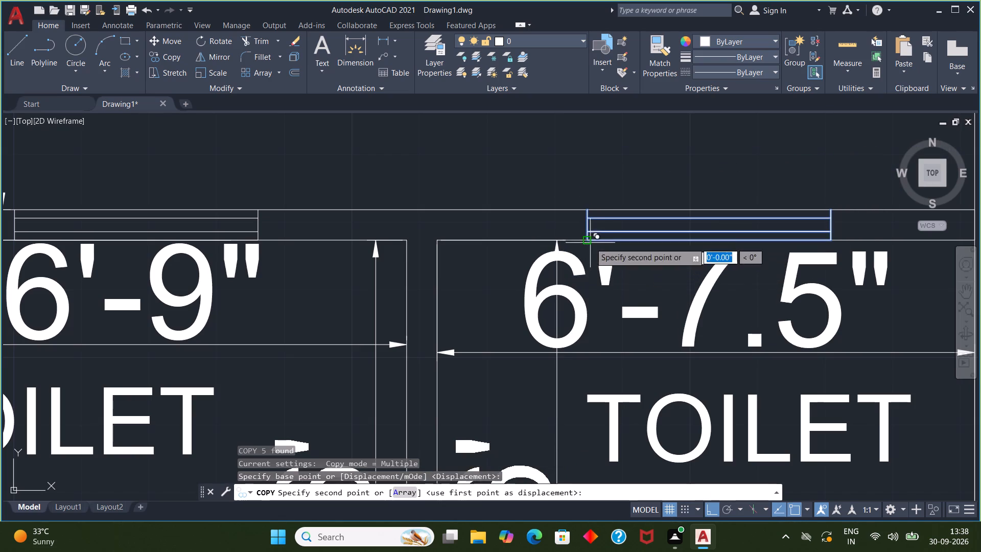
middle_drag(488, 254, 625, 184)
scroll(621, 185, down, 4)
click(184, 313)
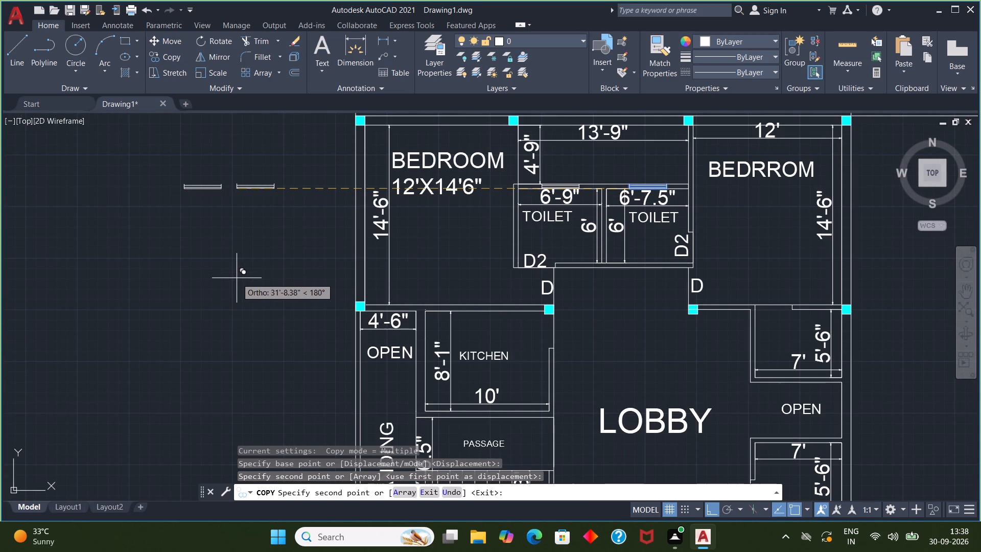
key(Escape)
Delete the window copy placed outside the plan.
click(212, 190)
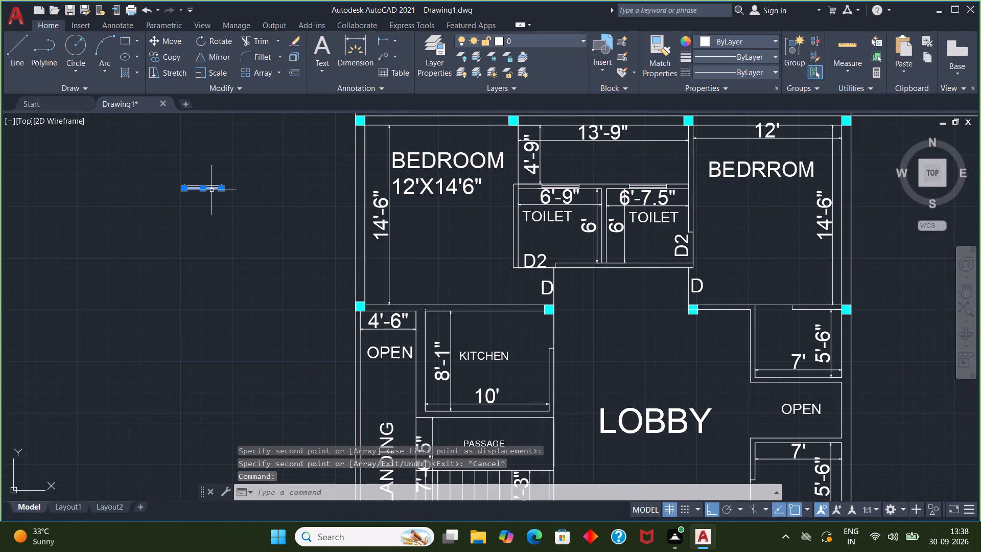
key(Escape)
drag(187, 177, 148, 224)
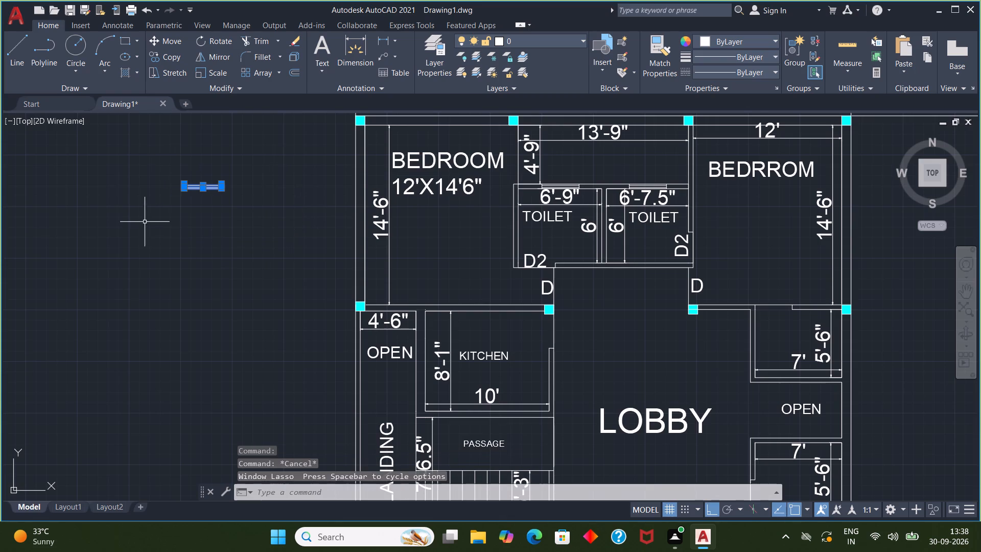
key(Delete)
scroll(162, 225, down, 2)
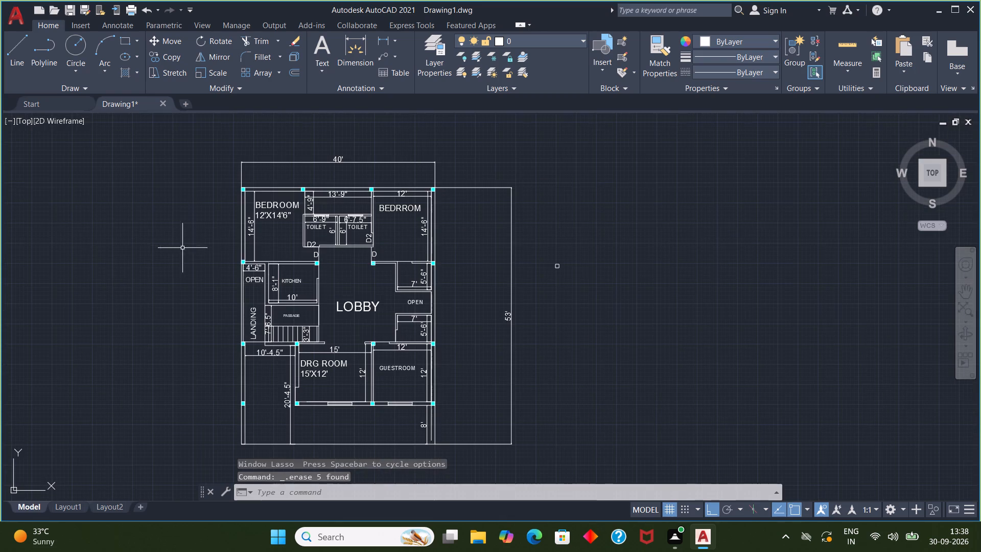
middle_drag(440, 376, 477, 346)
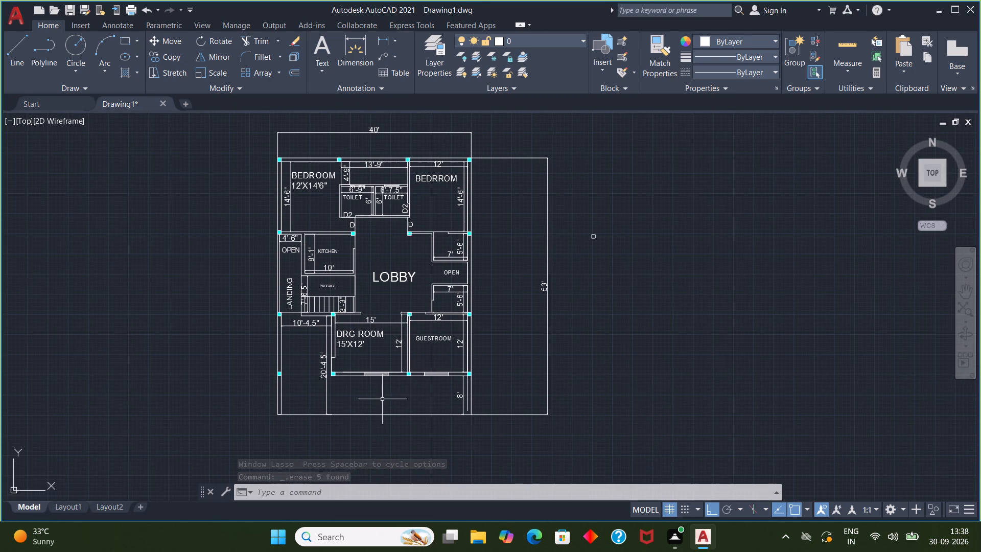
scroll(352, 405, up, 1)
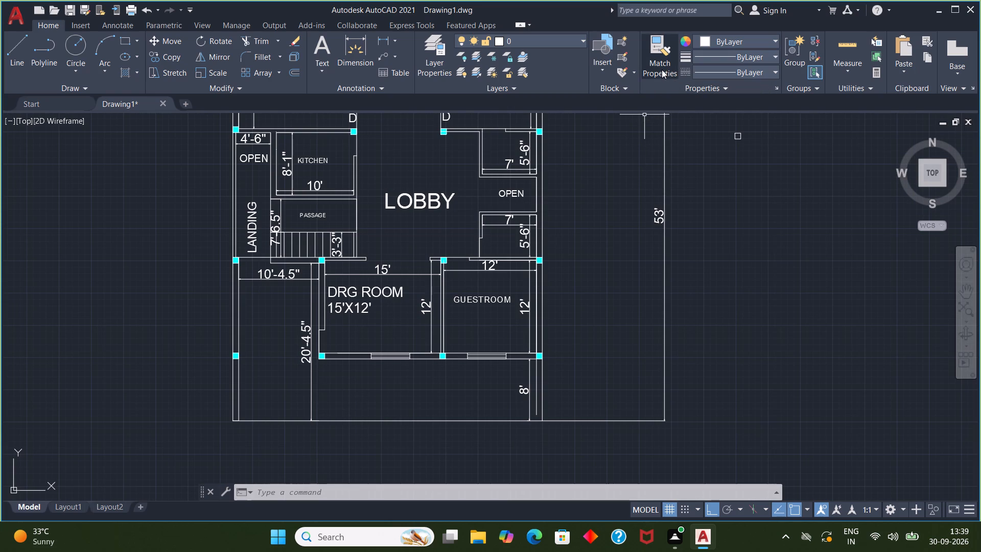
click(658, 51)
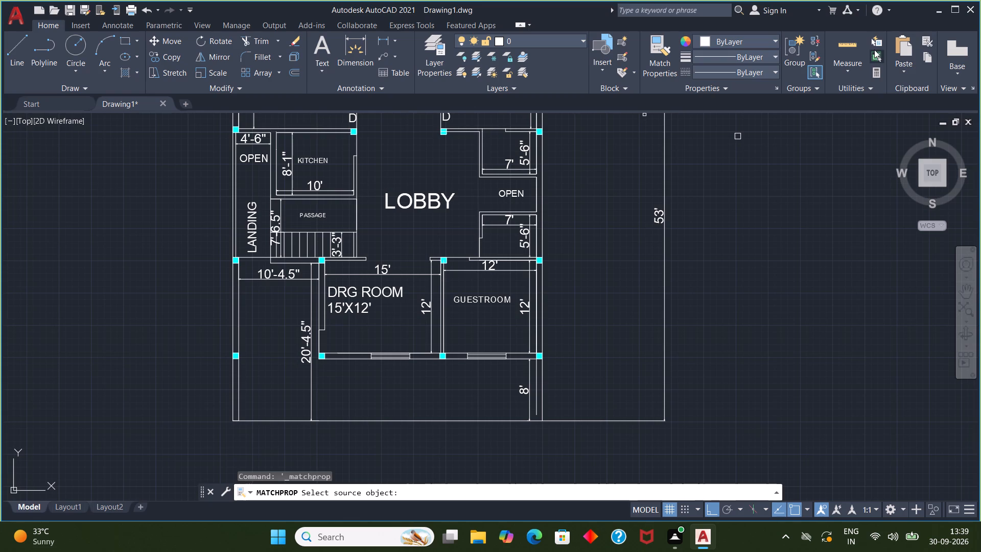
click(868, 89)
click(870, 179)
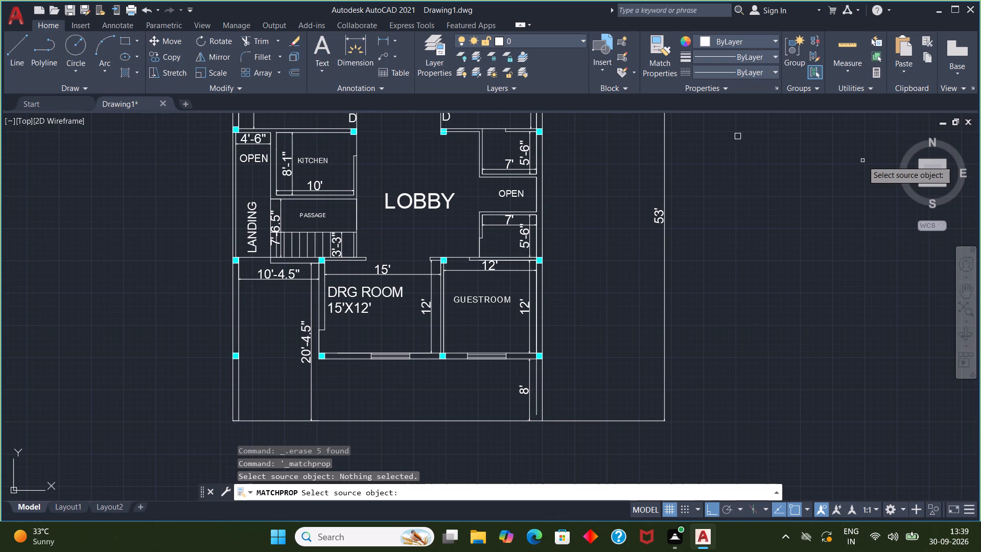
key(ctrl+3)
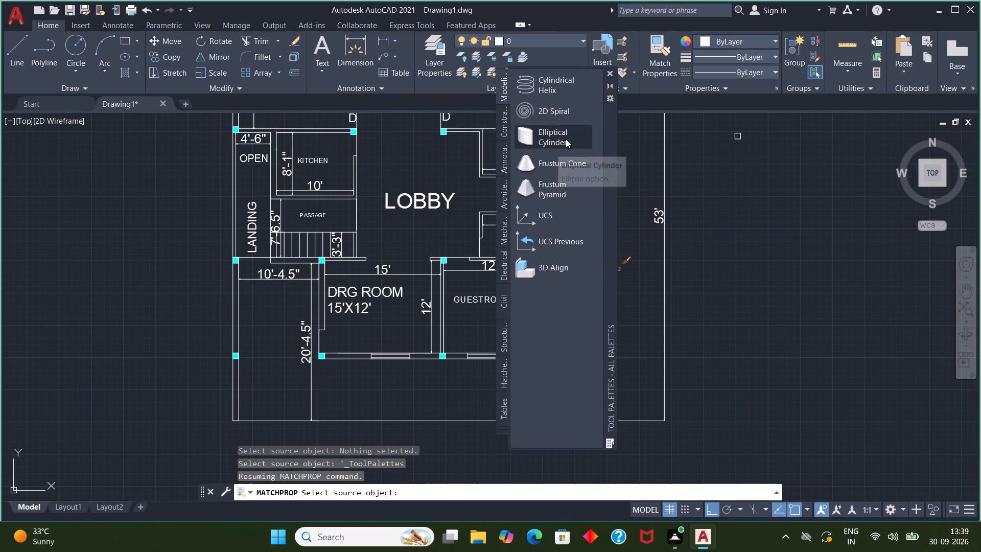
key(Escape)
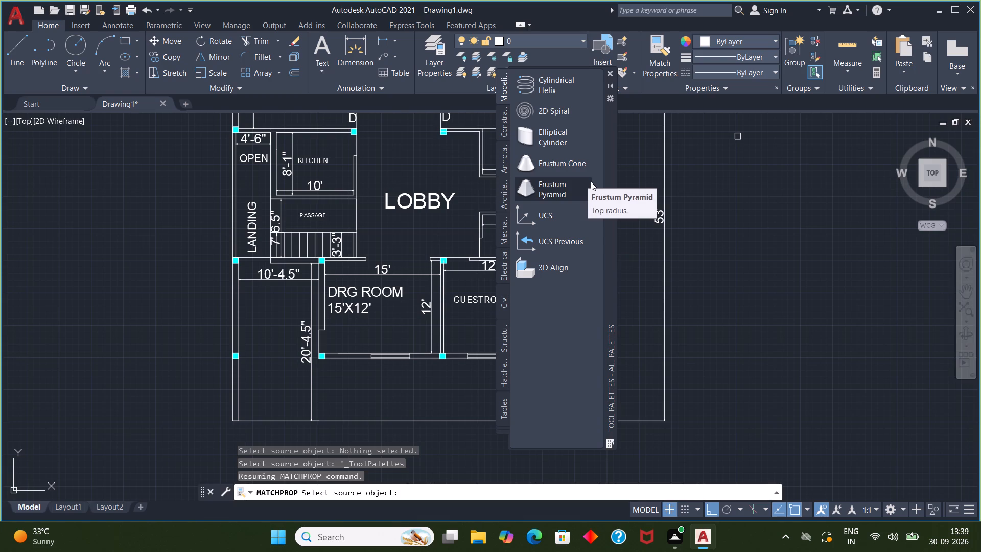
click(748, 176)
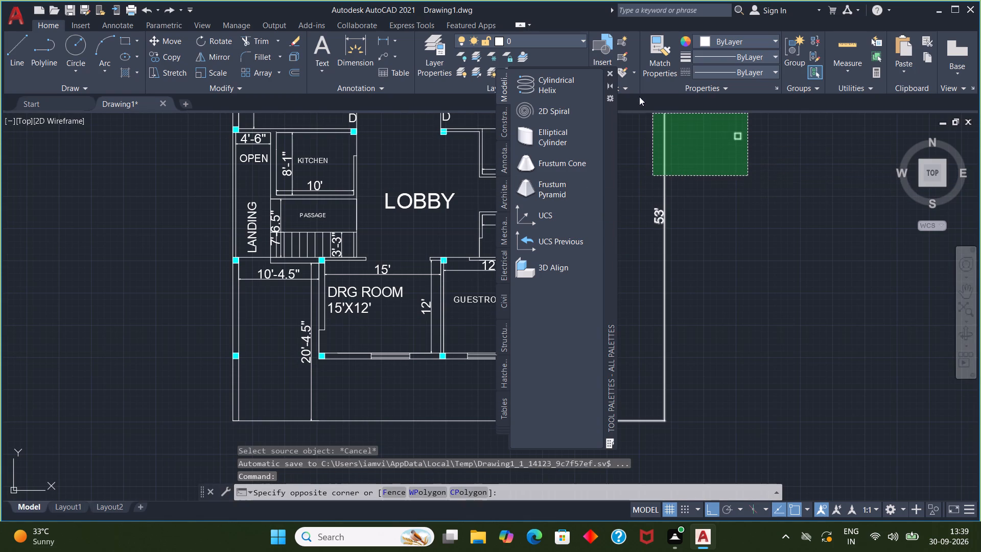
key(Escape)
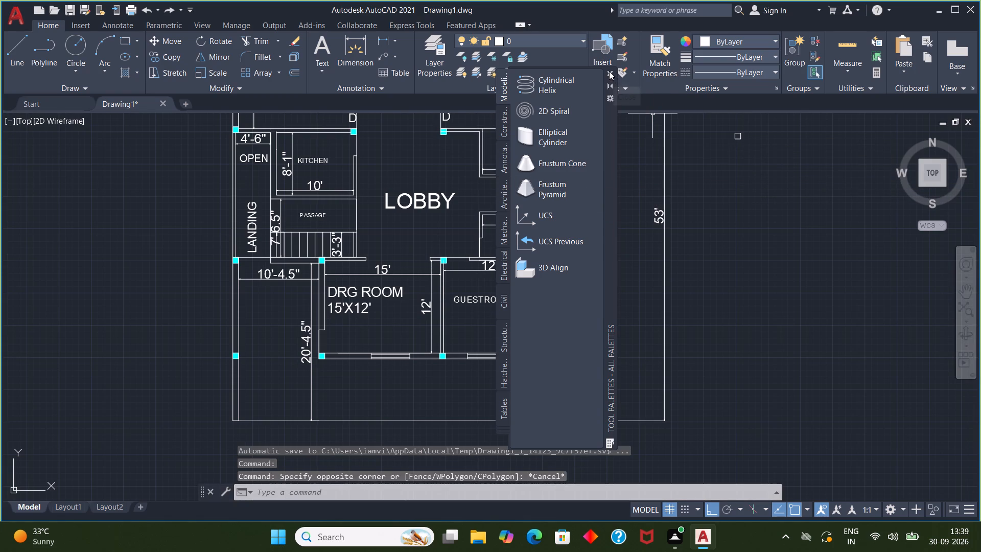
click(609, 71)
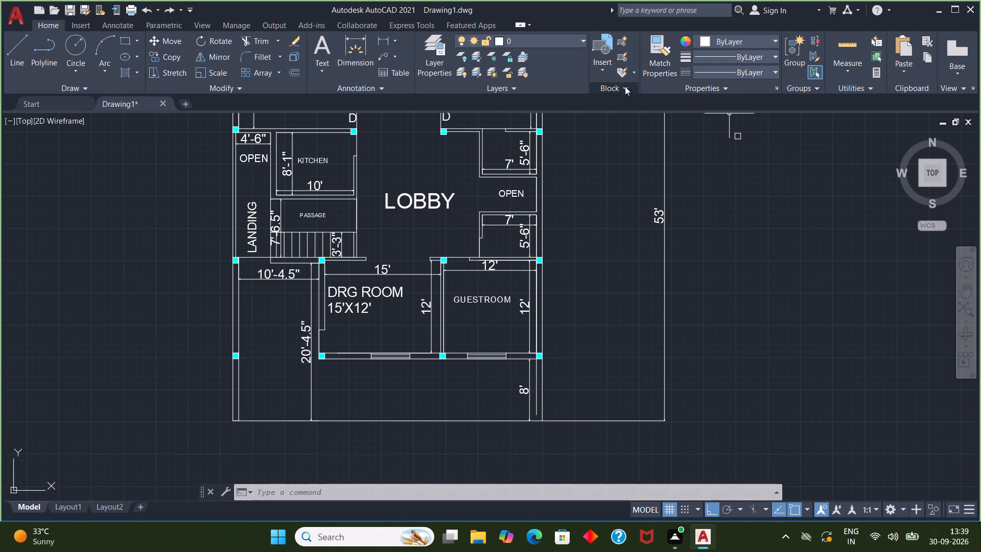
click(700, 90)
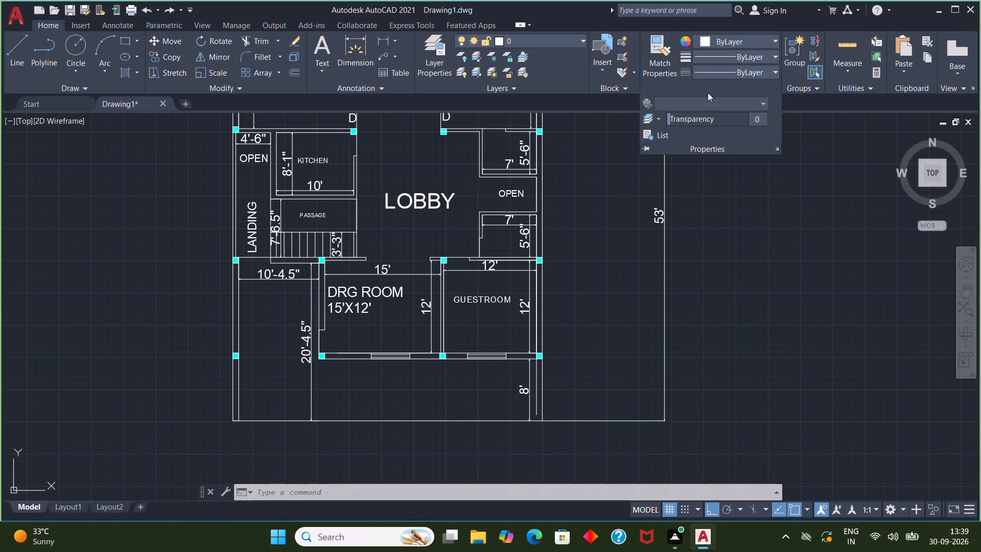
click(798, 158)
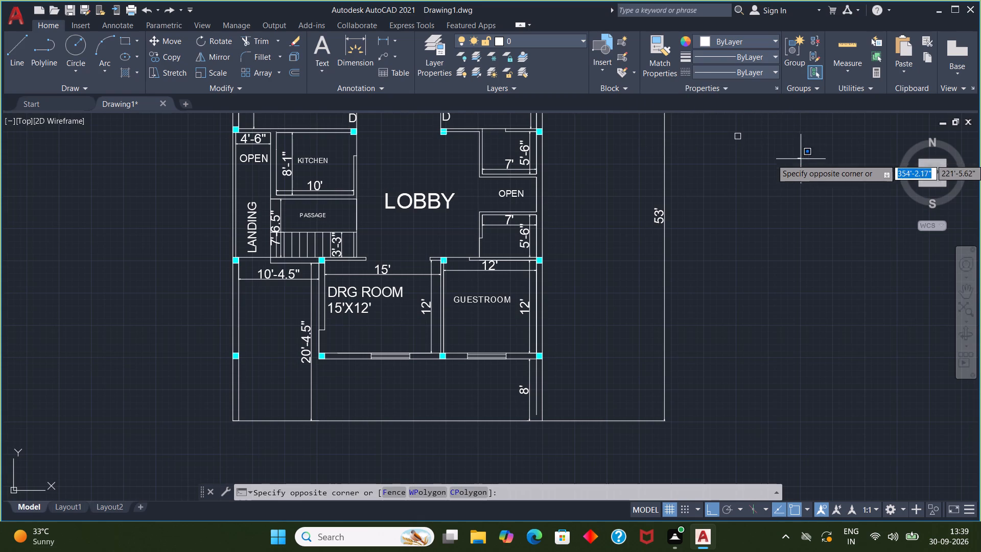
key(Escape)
Examine the whole floor plan, from the bedrooms and toilets through the lobby to the drawing room and guest room.
middle_drag(742, 247, 728, 331)
scroll(728, 331, down, 1)
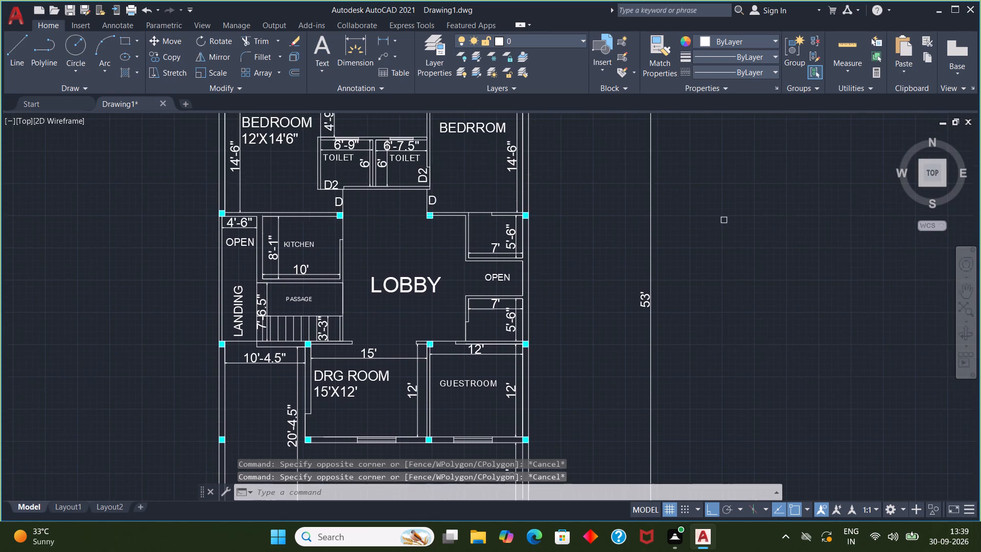
middle_drag(723, 330, 745, 311)
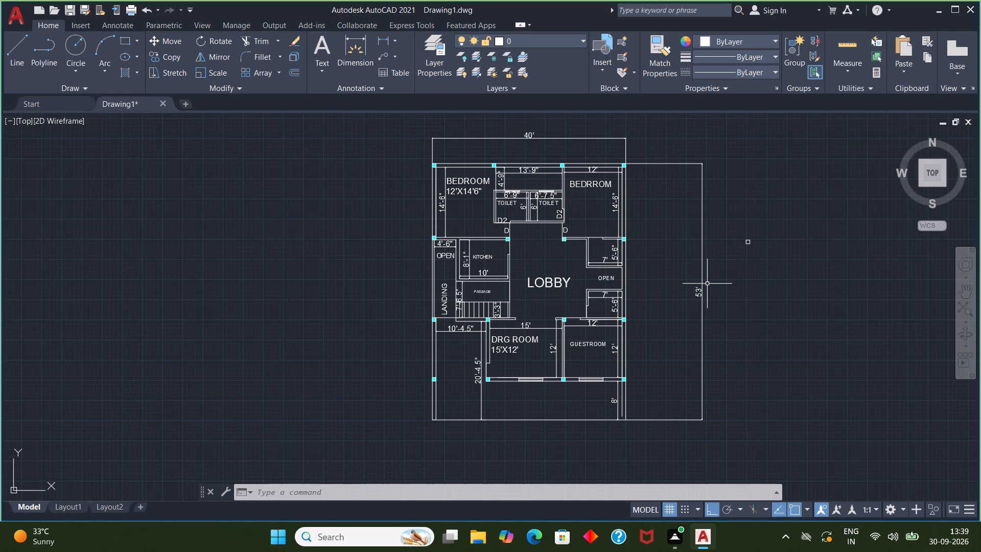
scroll(707, 284, down, 1)
middle_drag(717, 288, 541, 329)
scroll(593, 297, up, 1)
middle_drag(594, 297, 622, 286)
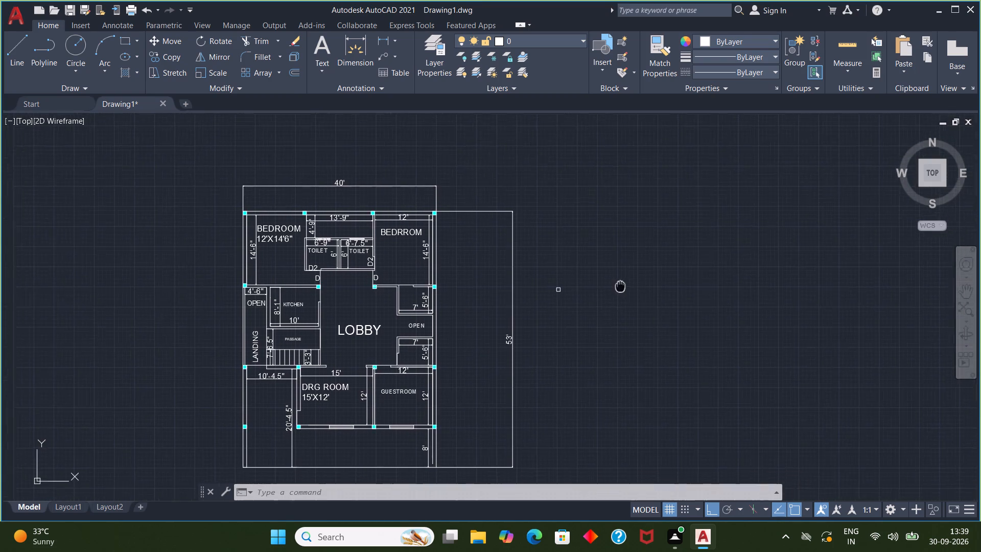
middle_drag(622, 286, 679, 257)
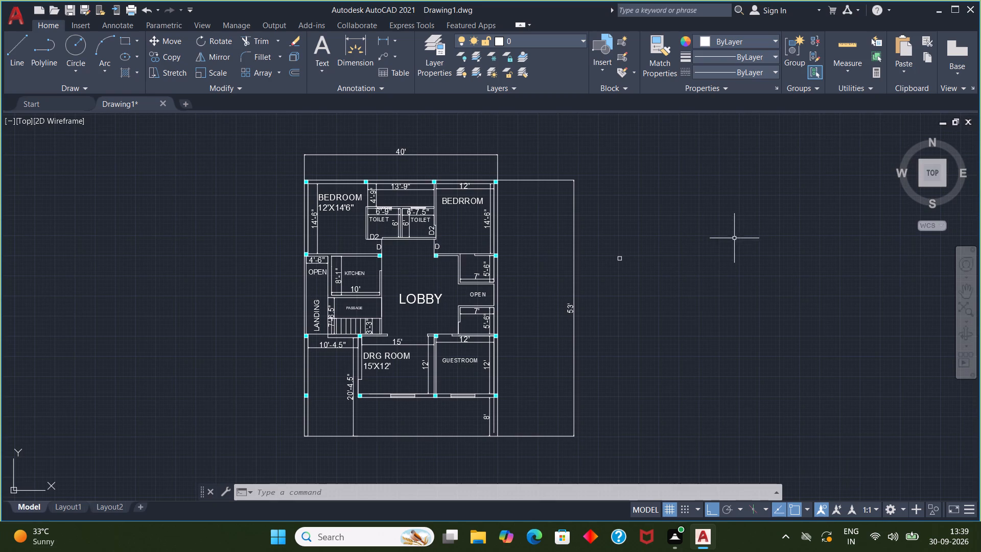
scroll(680, 281, up, 1)
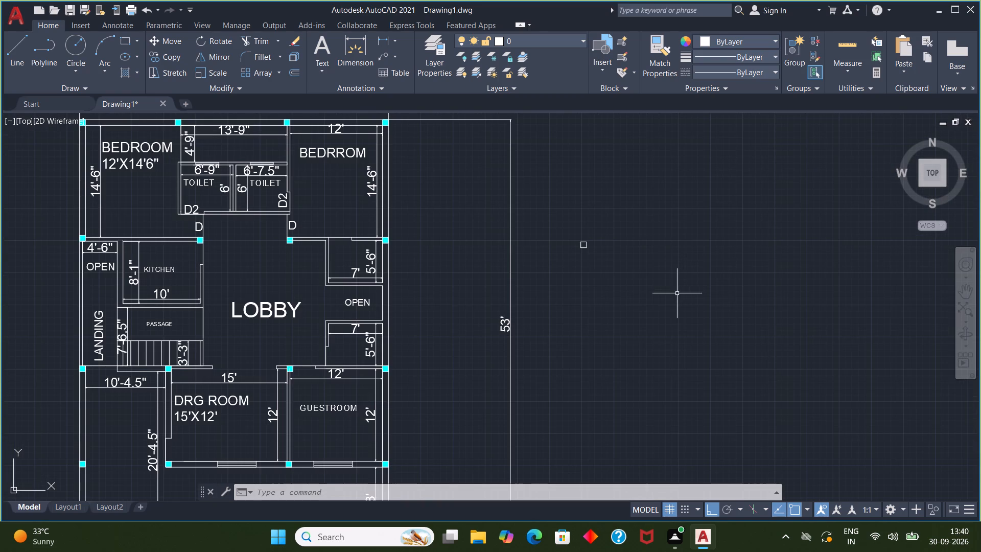
middle_drag(678, 293, 742, 262)
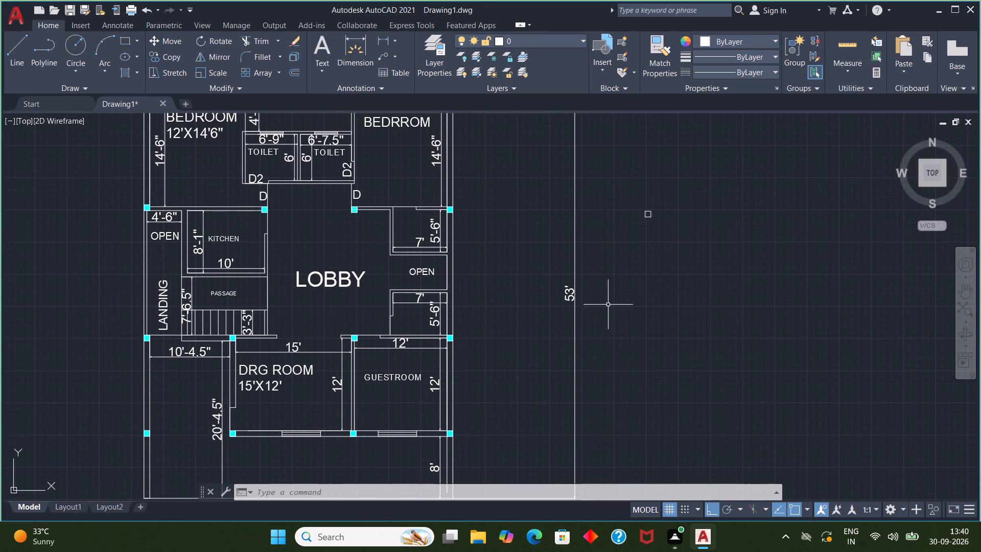
middle_drag(612, 297, 634, 367)
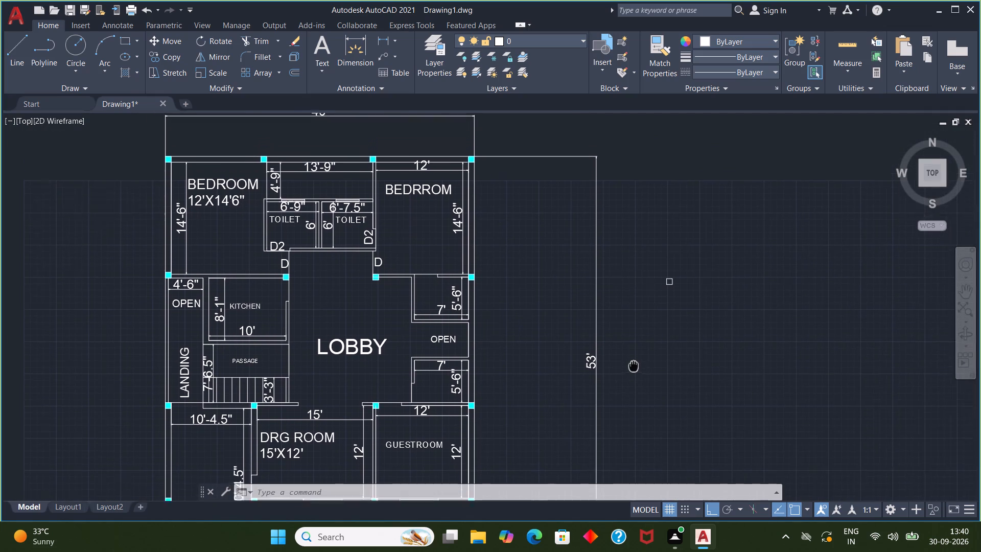
middle_drag(634, 367, 634, 377)
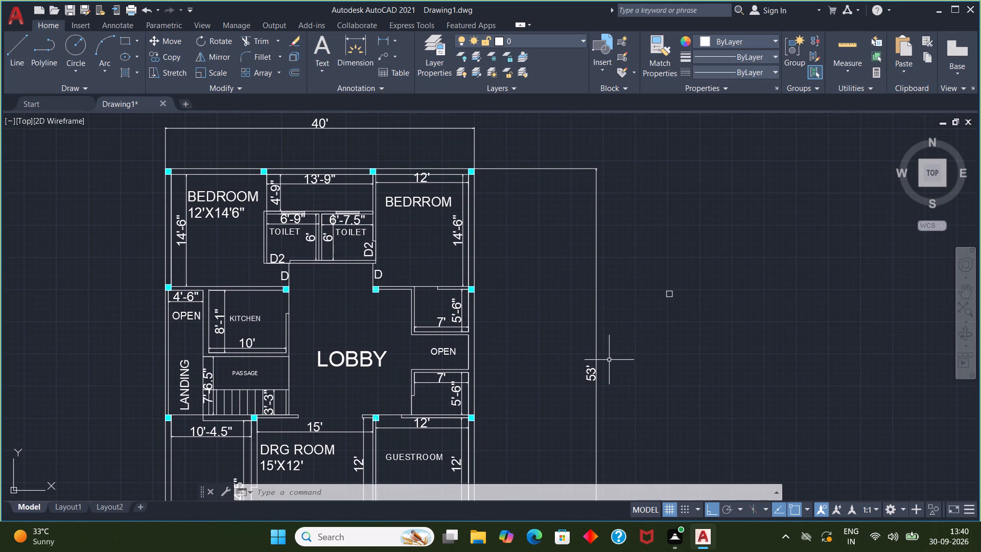
scroll(609, 350, down, 1)
middle_drag(609, 354, 633, 260)
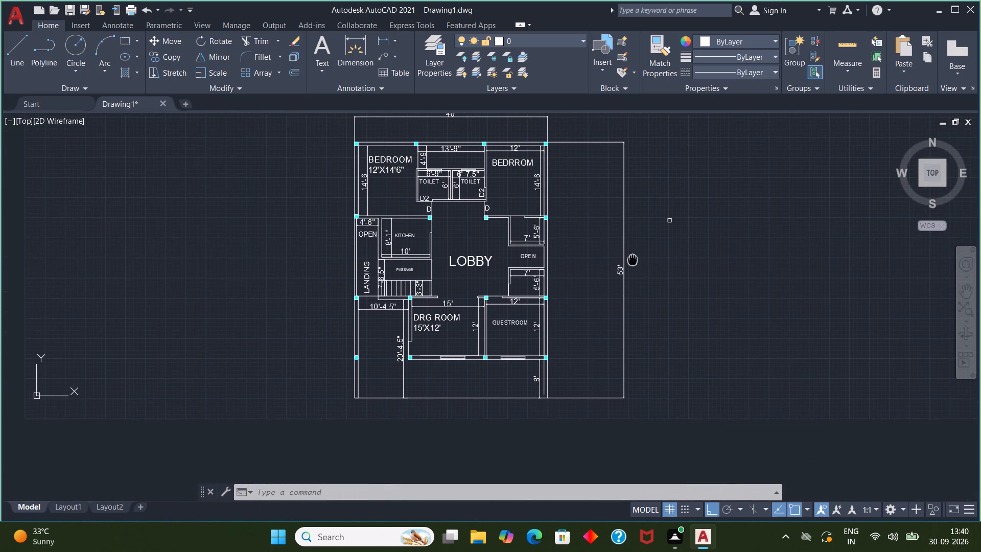
middle_drag(633, 260, 627, 292)
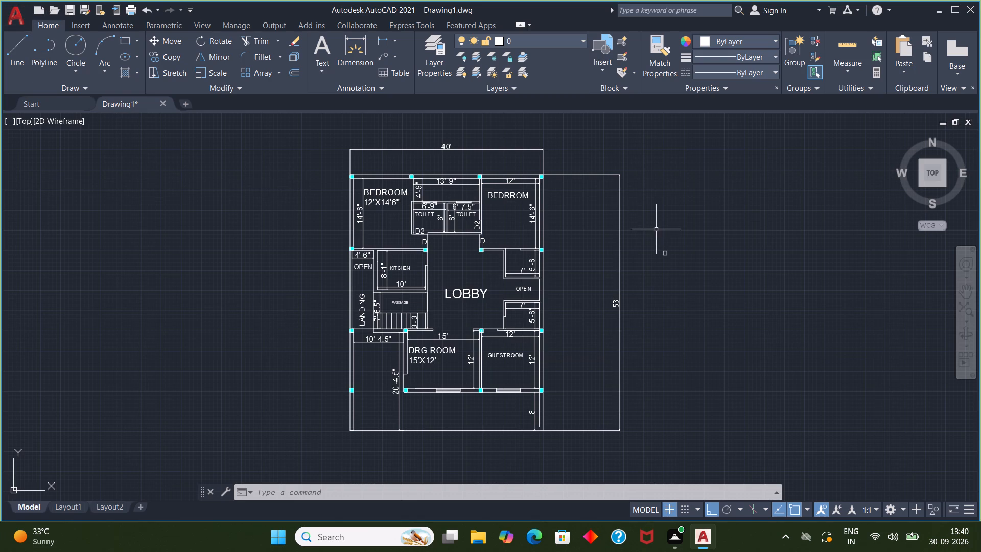
middle_drag(595, 273, 640, 277)
scroll(641, 277, up, 1)
middle_drag(641, 256, 682, 251)
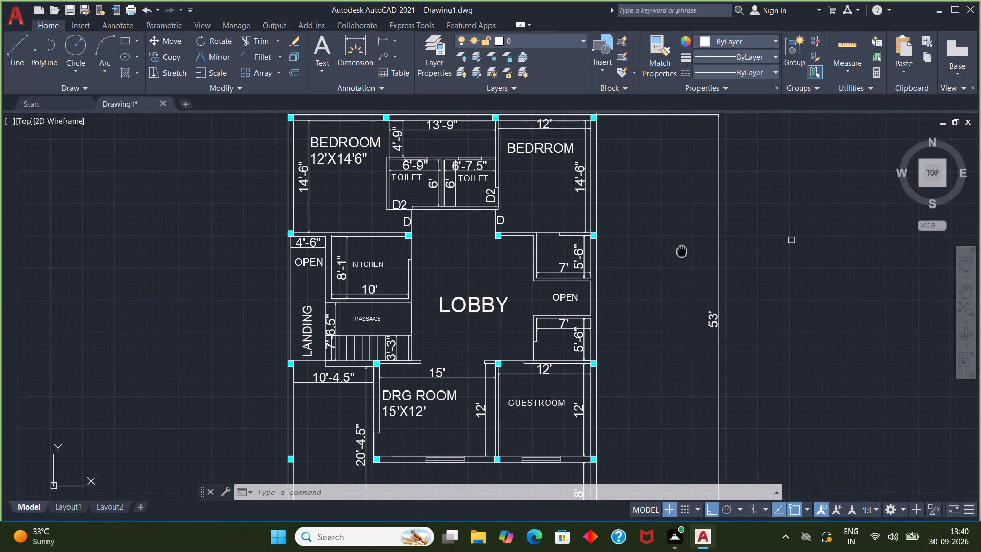
middle_drag(682, 251, 703, 254)
scroll(703, 255, down, 2)
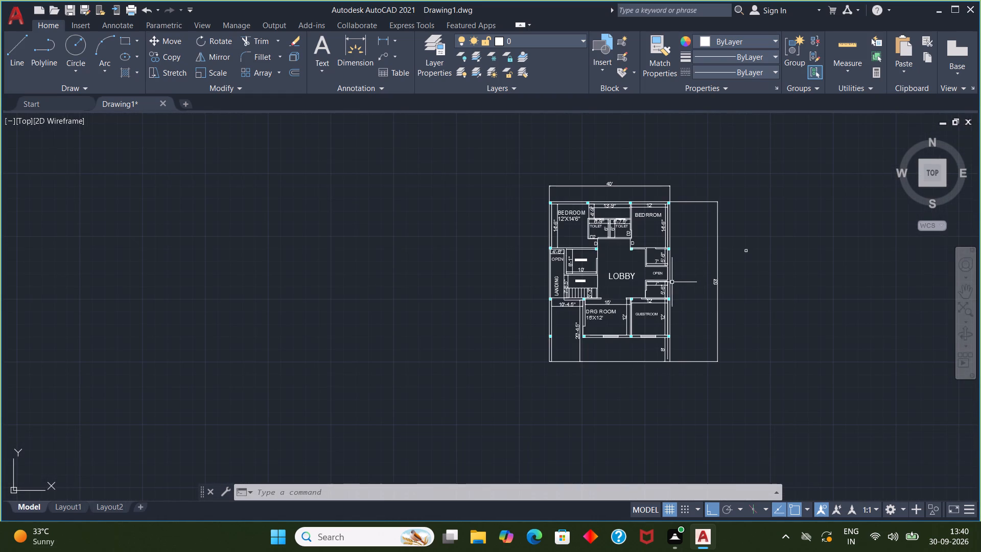
scroll(654, 280, up, 1)
middle_drag(679, 258, 760, 551)
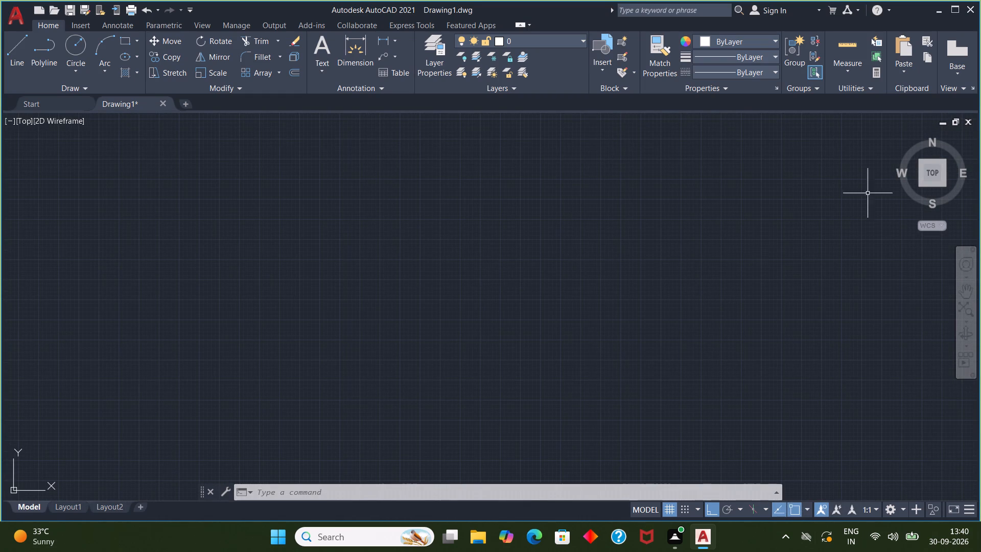
scroll(530, 288, down, 5)
scroll(521, 331, up, 2)
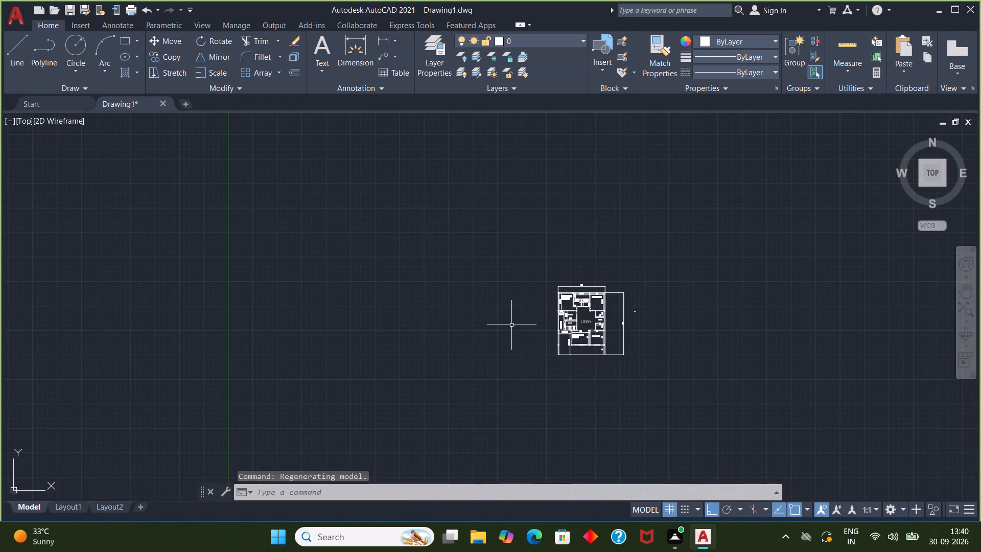
middle_drag(513, 325, 393, 235)
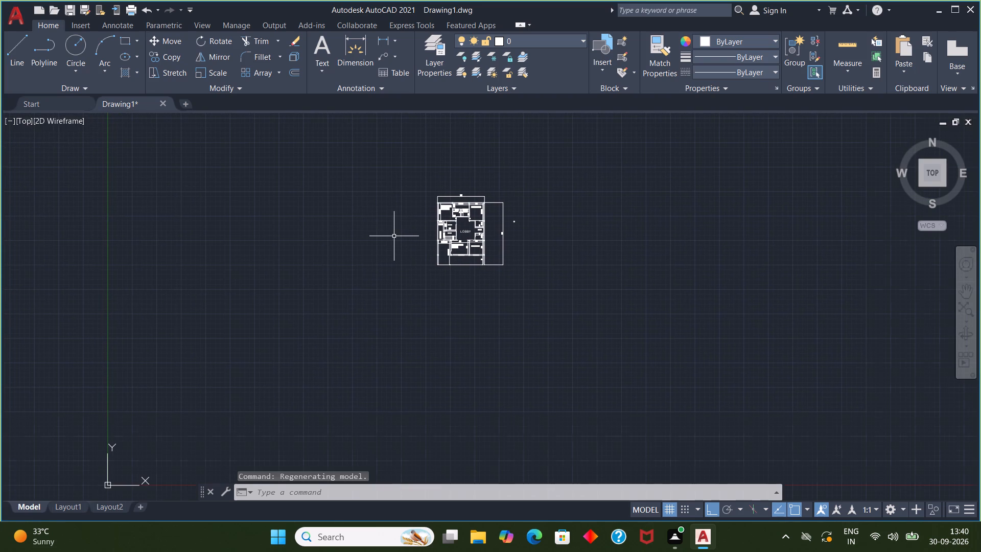
Save the drawing in the Documents folder under the file name TASK 2.
key(ctrl+s)
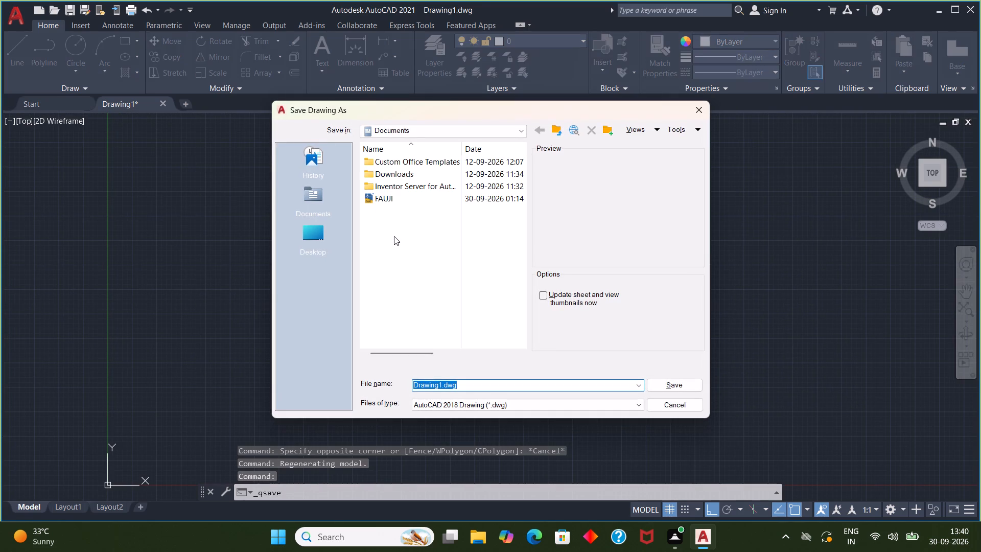
key(BackSpace)
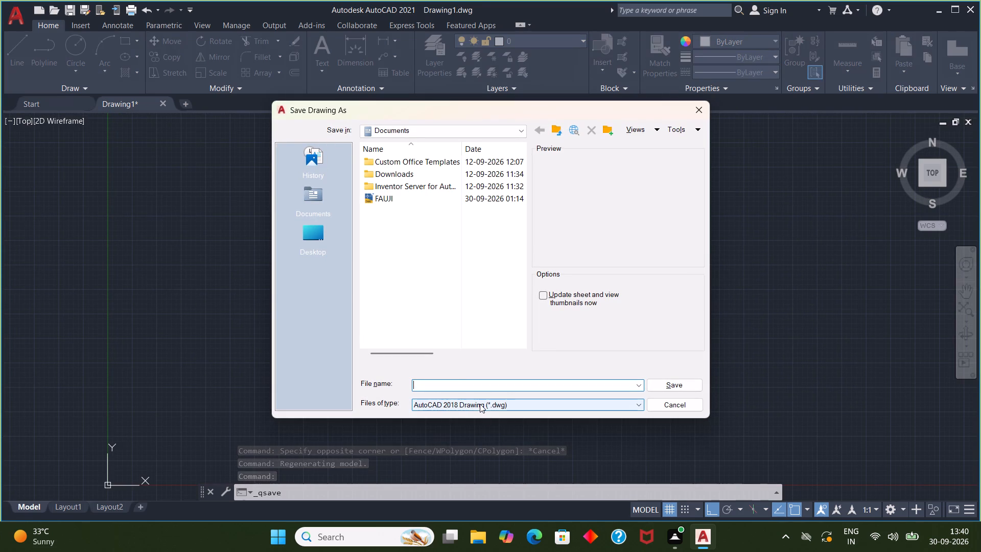
text(TA)
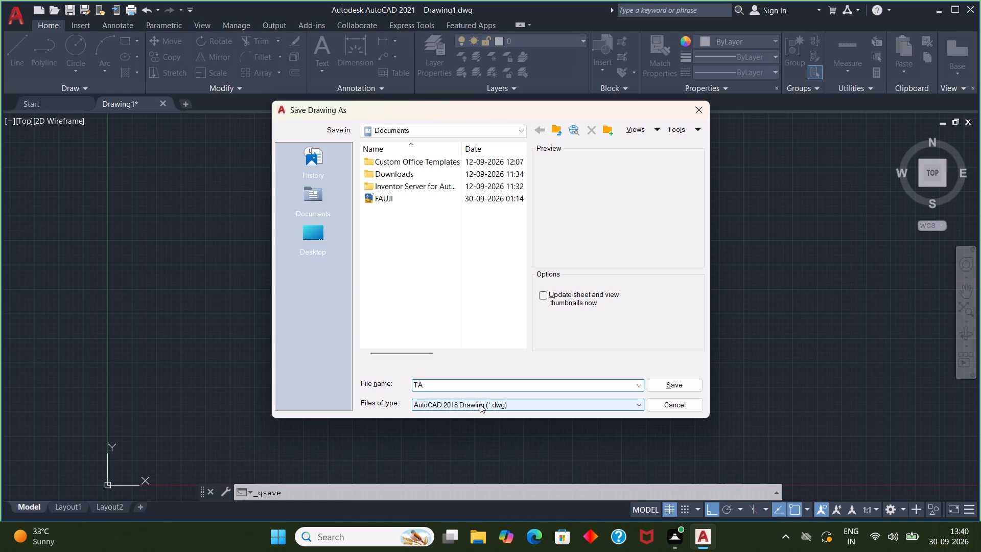
key(s)
key(k)
key(space)
text(2)
key(Return)
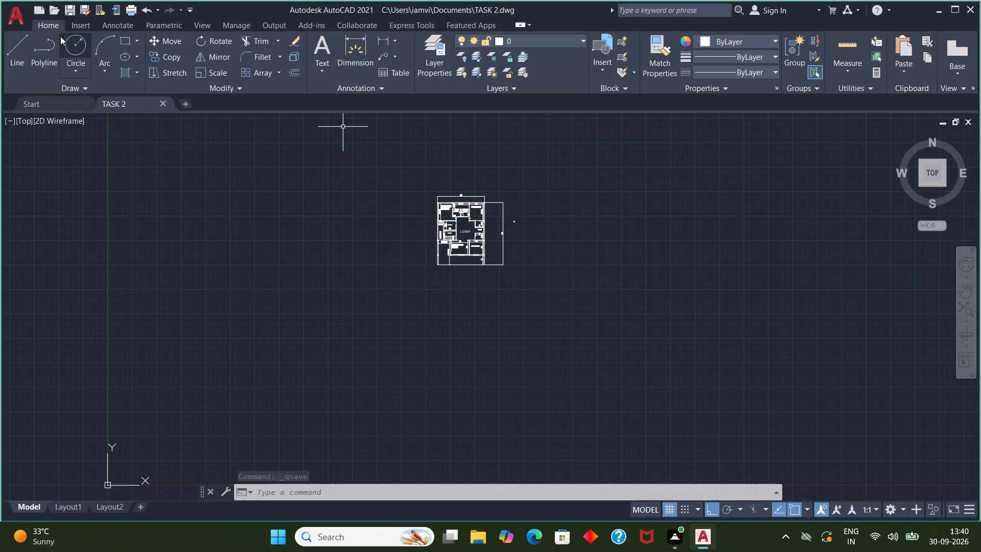
Start plotting the model and choose Microsoft Print to PDF as the printer.
click(29, 22)
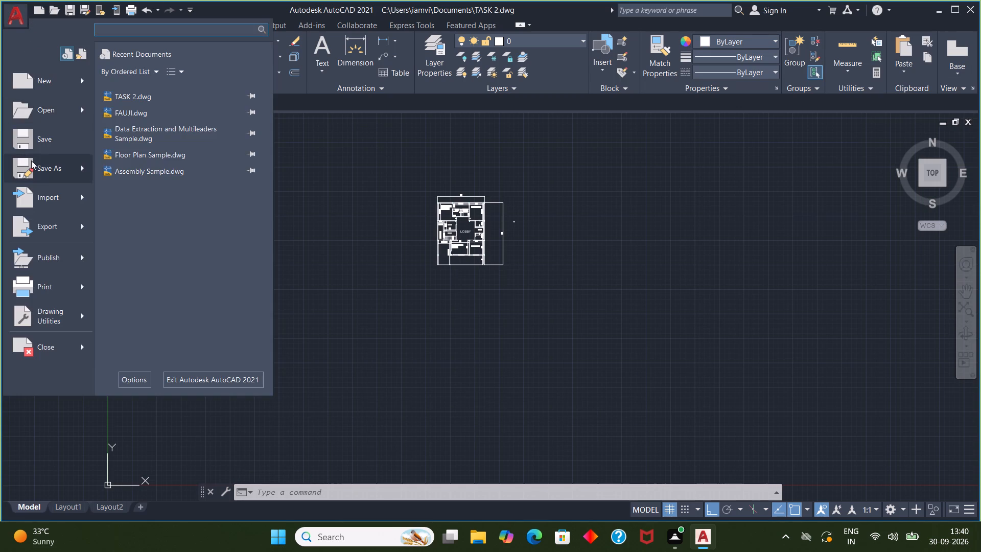
click(75, 295)
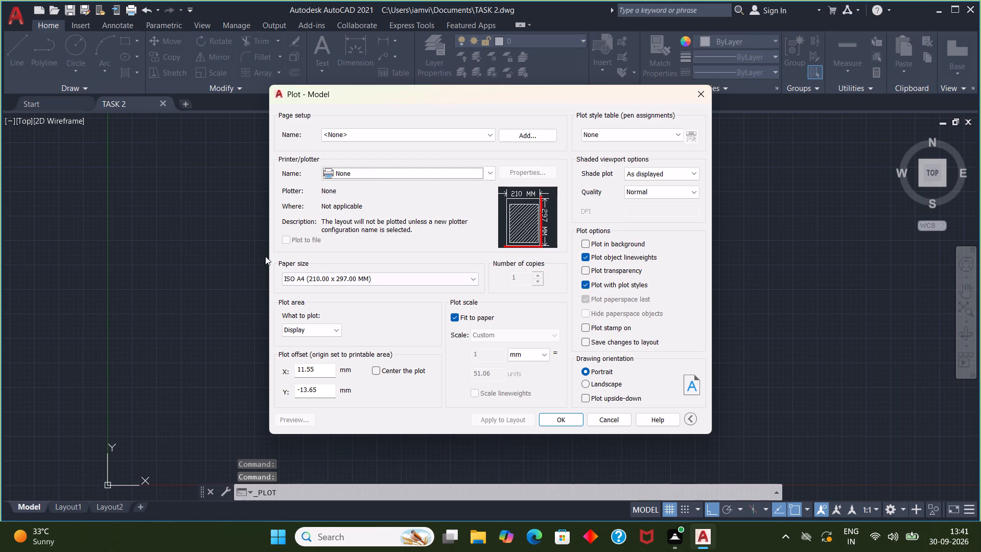
click(403, 173)
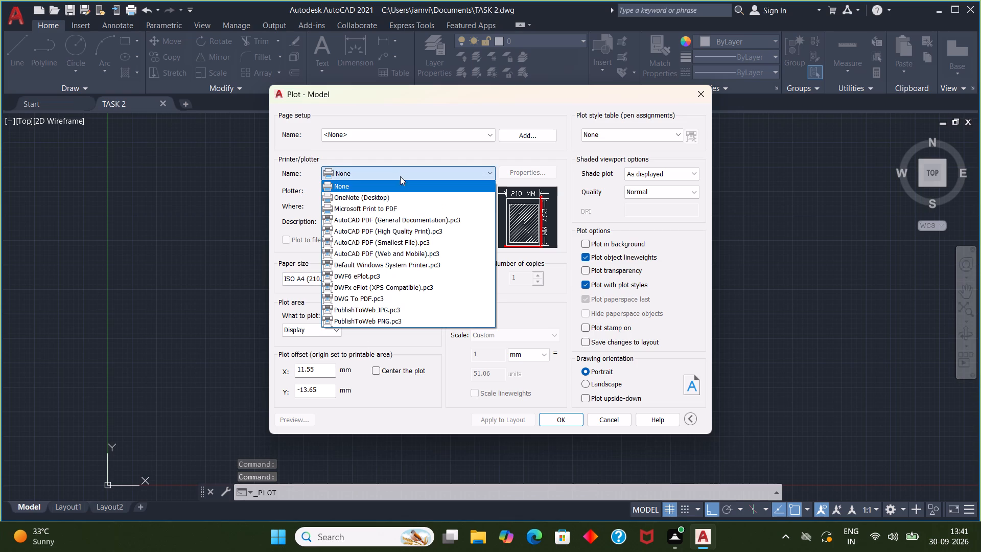
click(391, 206)
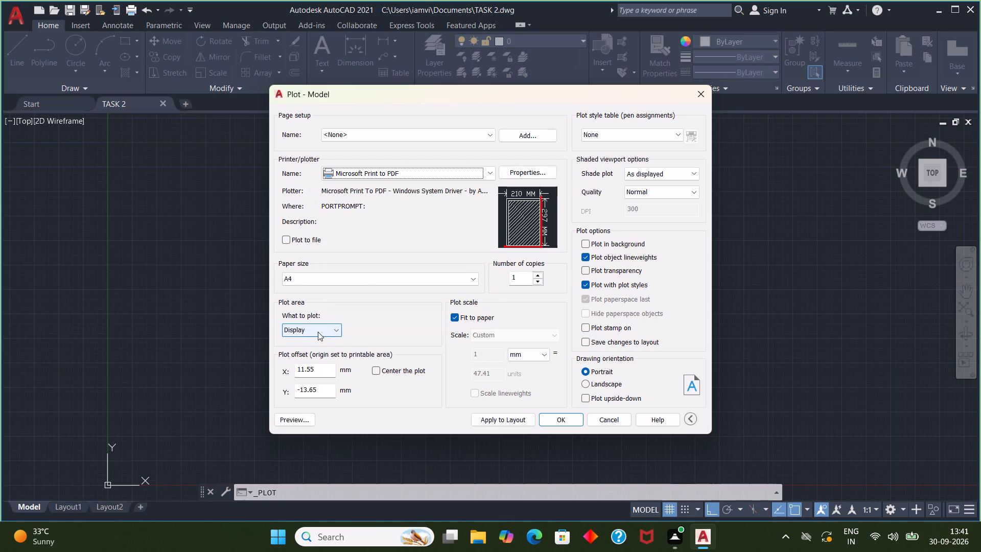
Set the plot area to Window and enclose the whole floor plan, including its 40' and 53' overall dimensions.
click(318, 332)
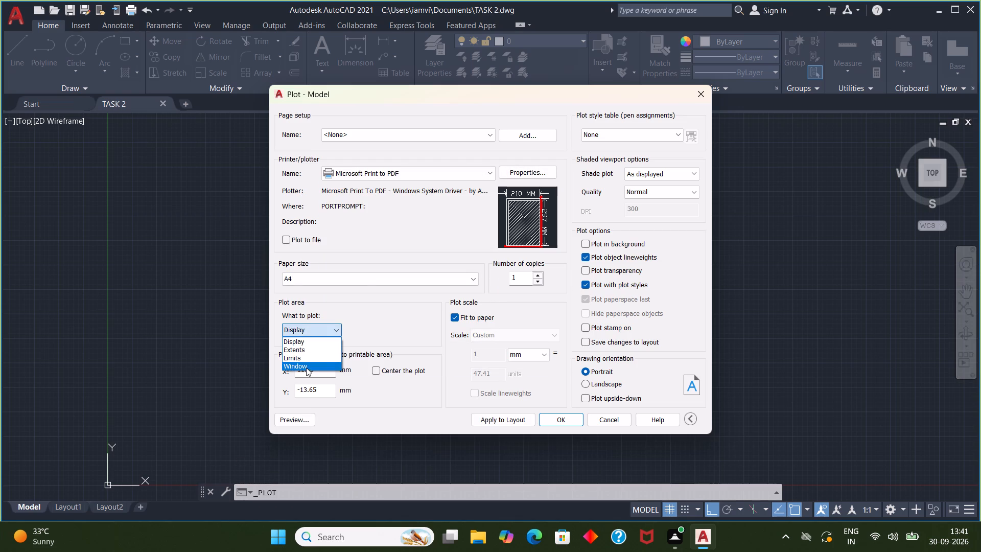
click(306, 367)
scroll(423, 206, up, 1)
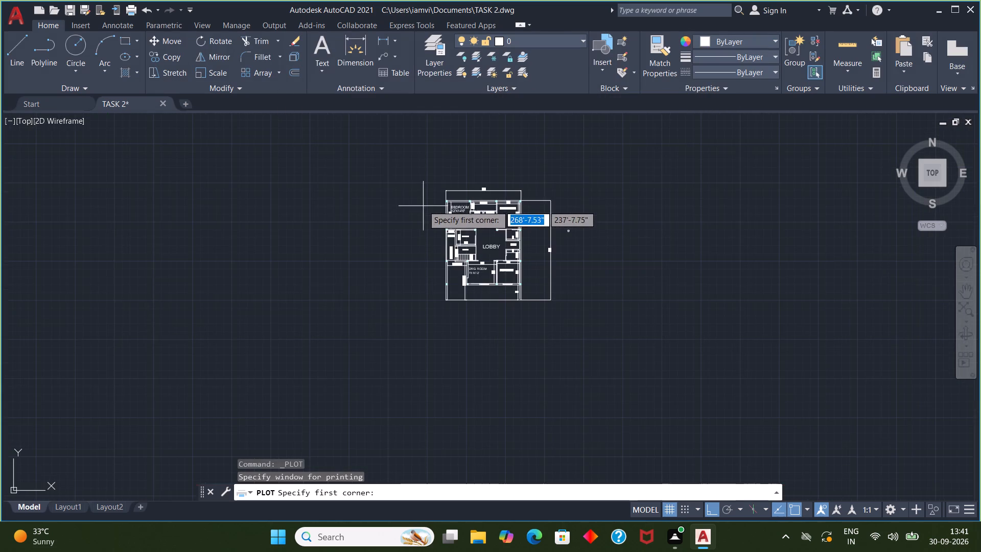
scroll(429, 203, up, 1)
middle_drag(429, 202, 332, 230)
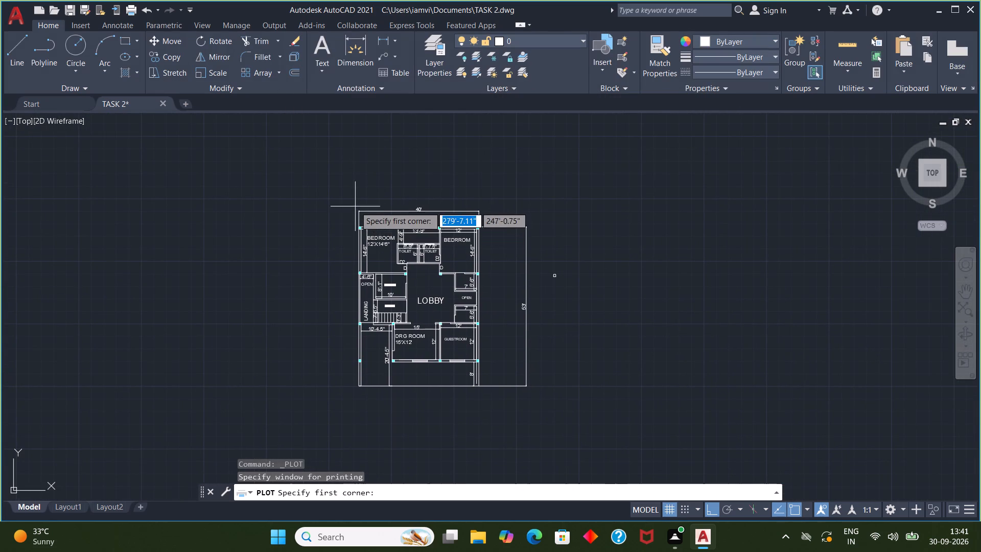
click(340, 200)
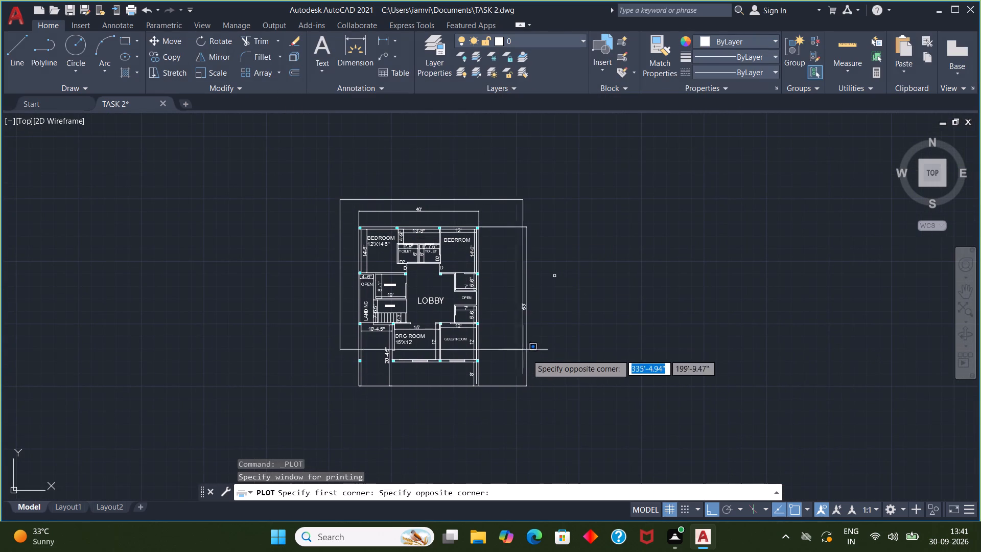
click(539, 401)
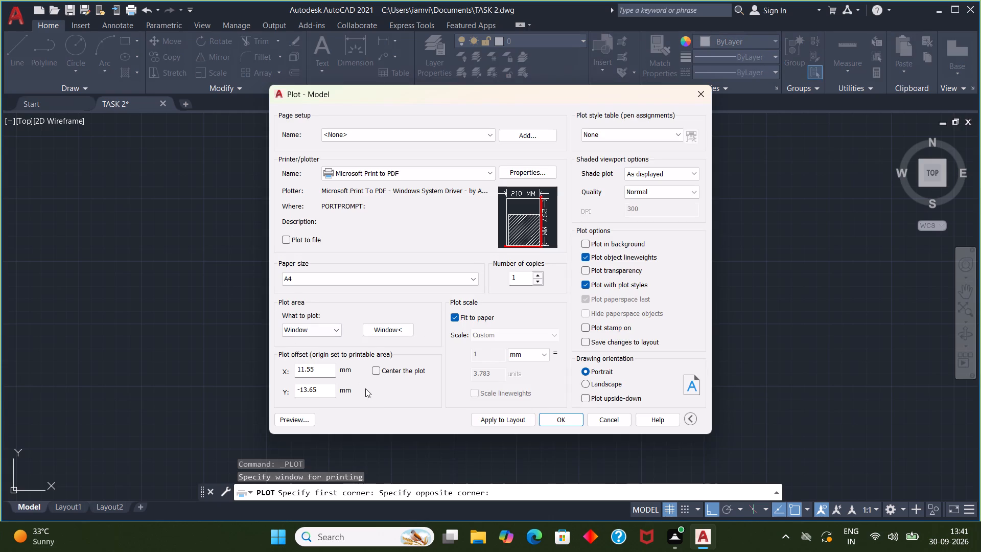
Center the plot on the A4 sheet and preview the result before returning to the plot settings.
click(373, 373)
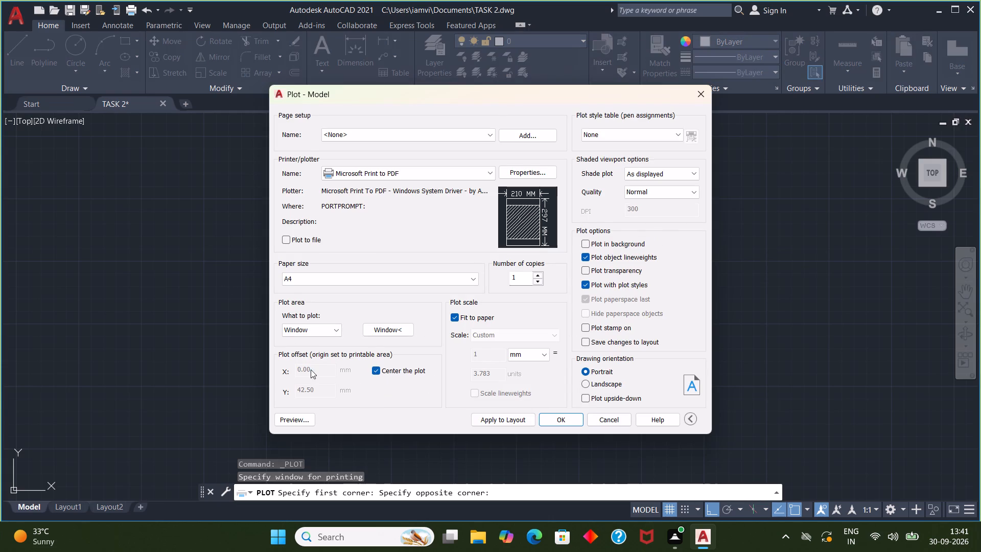
click(291, 423)
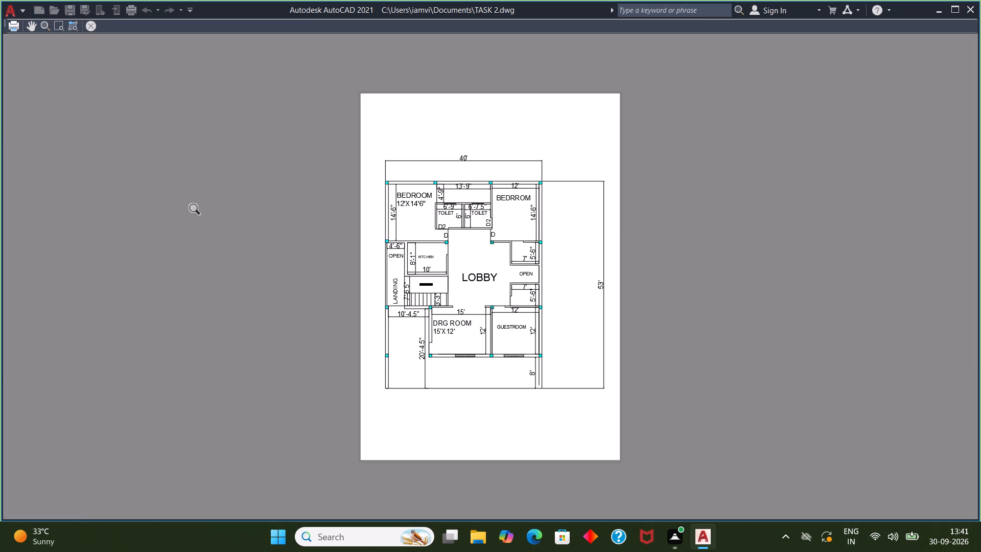
click(94, 26)
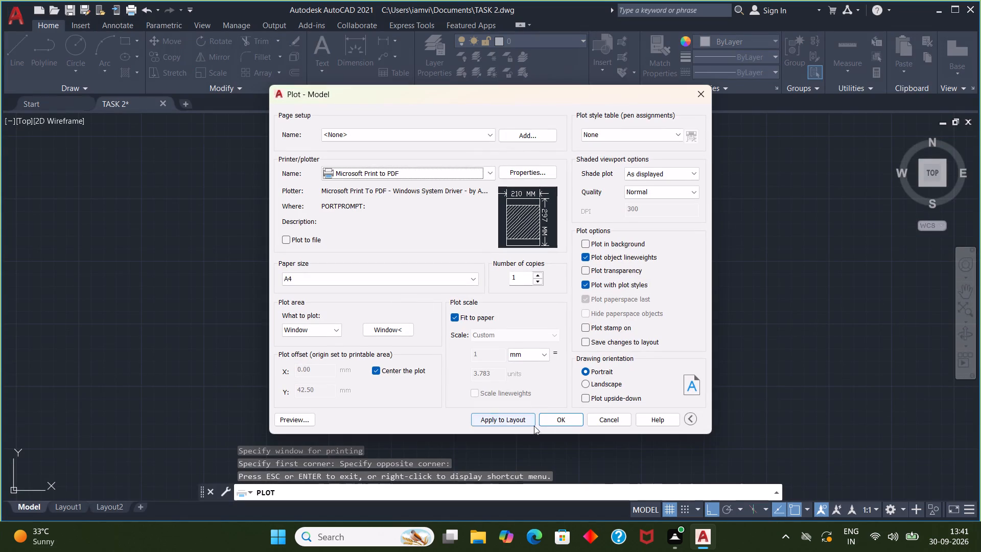
Plot the floor plan to a PDF in the Documents folder under the file name TASK2.
click(572, 418)
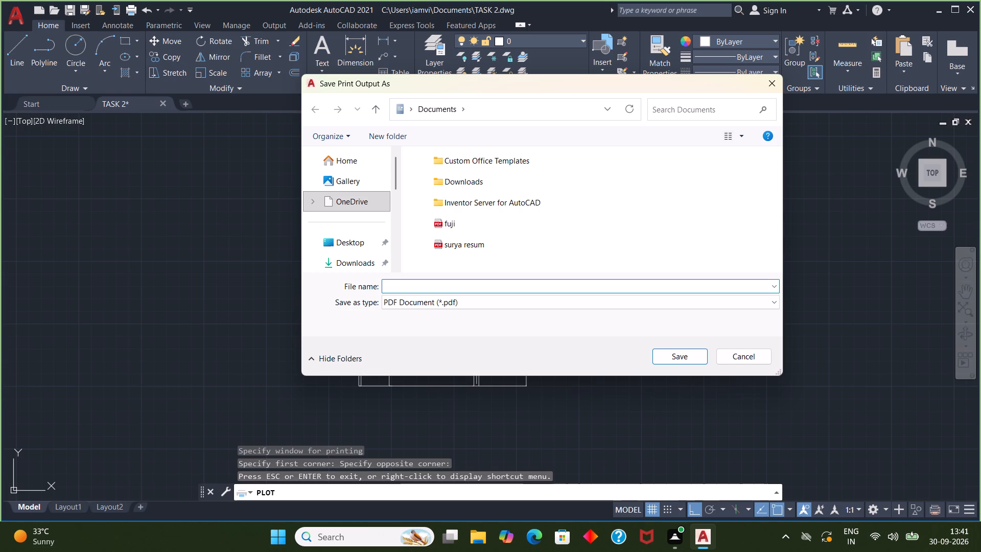
text(TAS)
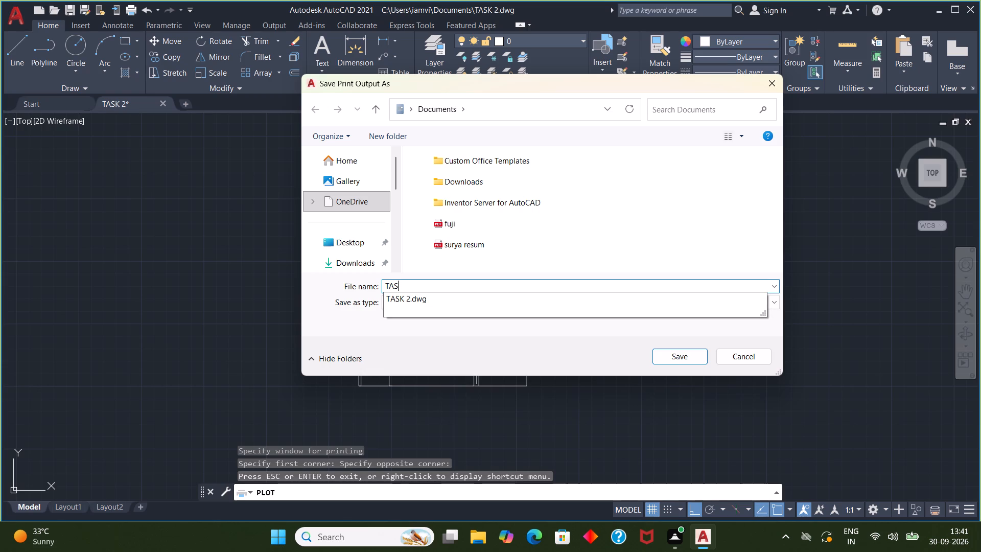
key(k)
key(2)
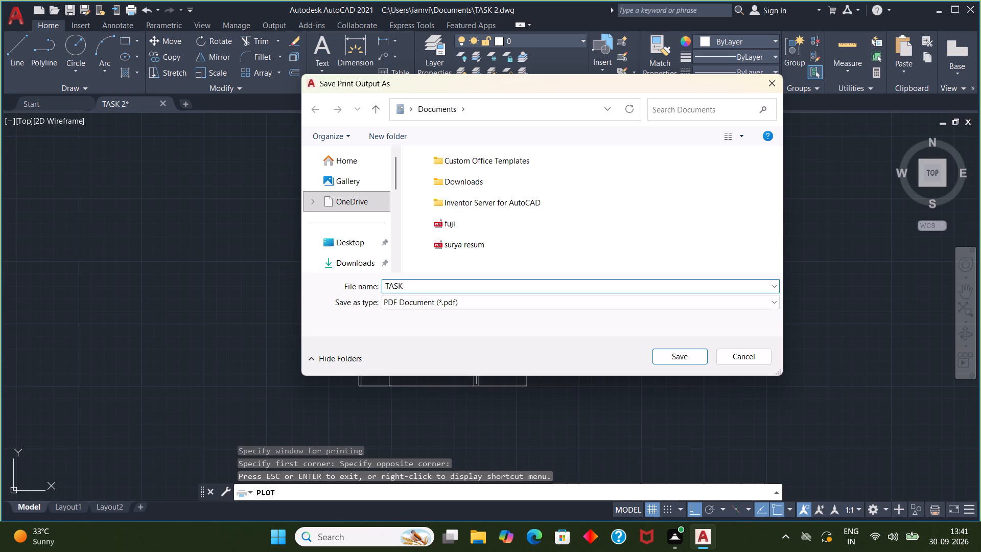
key(Return)
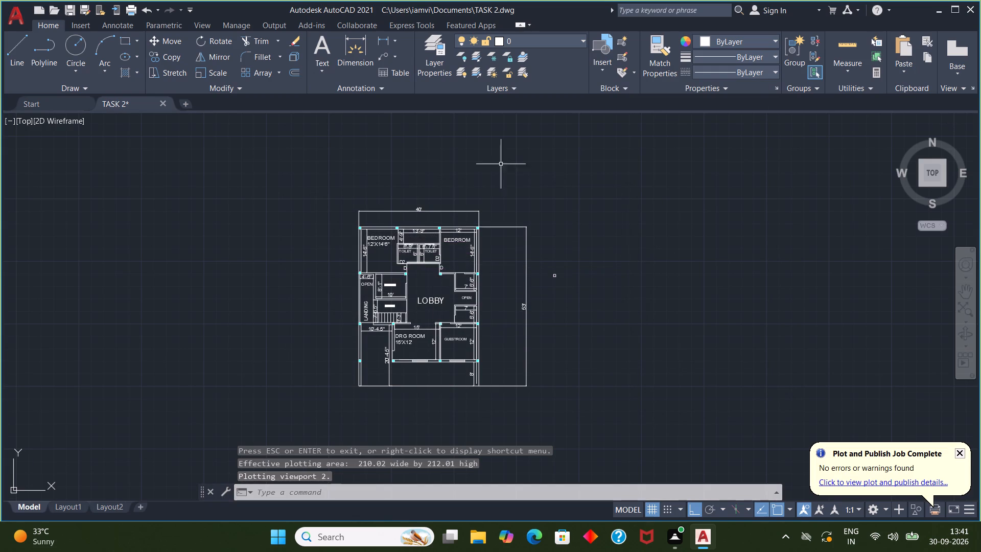
Quit AutoCAD and save the changes to TASK 2.dwg.
click(976, 8)
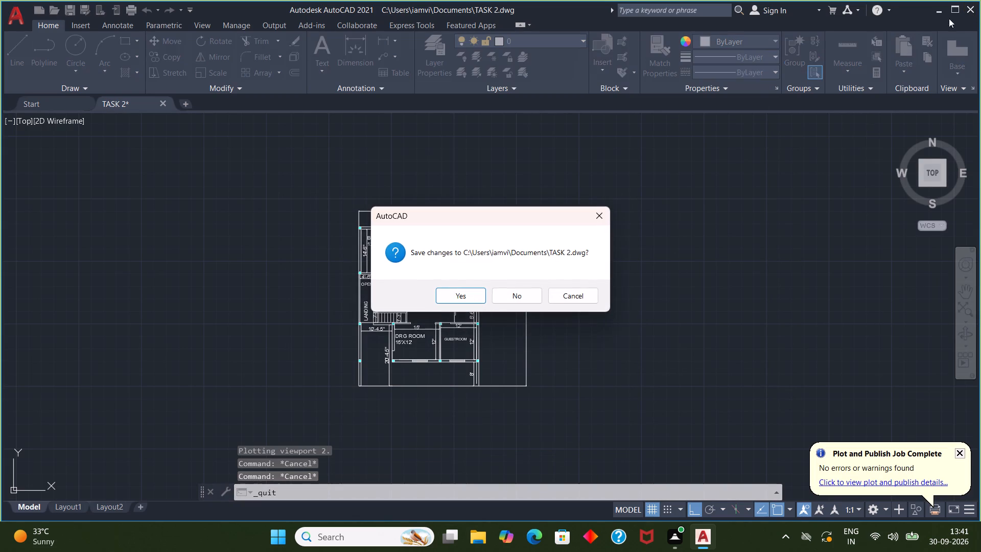
click(453, 300)
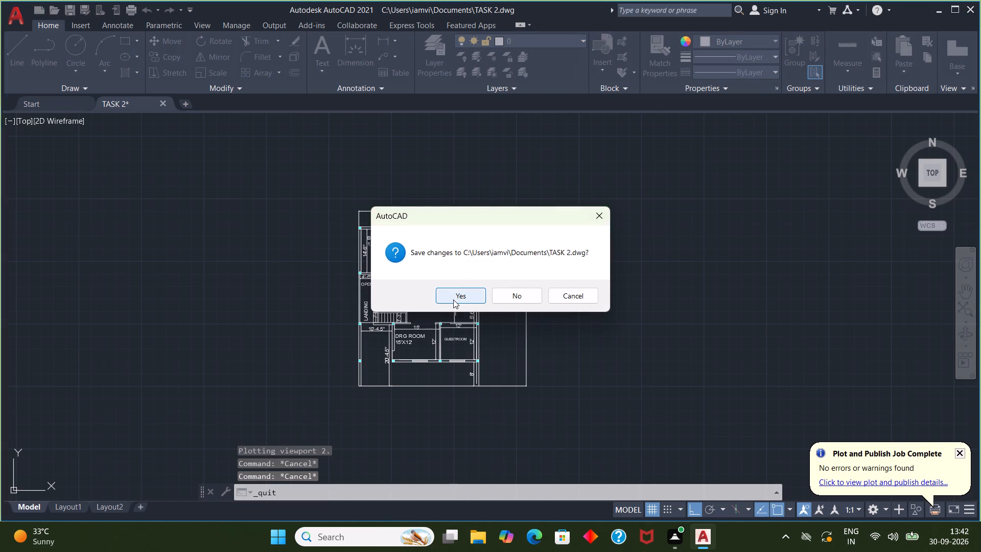